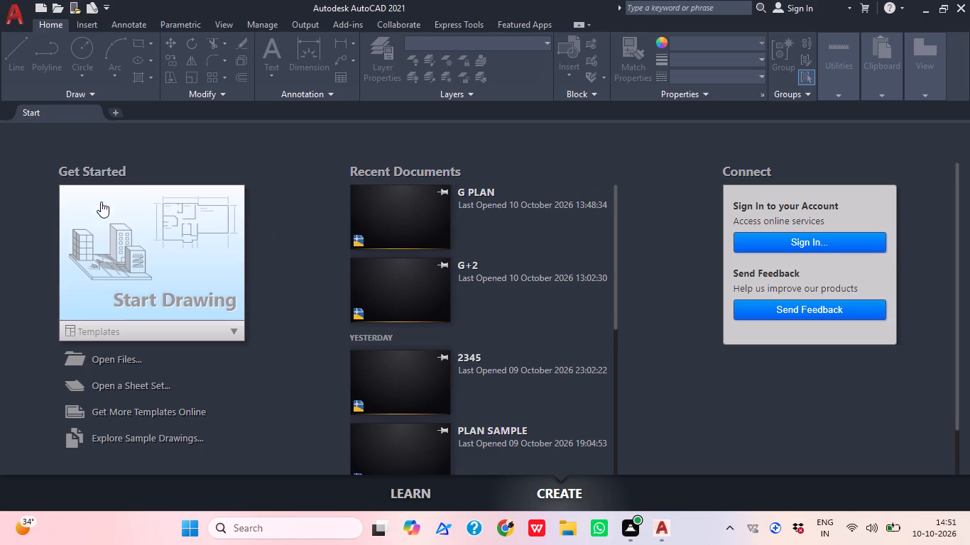
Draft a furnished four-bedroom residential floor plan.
Start a new drawing.
click(124, 233)
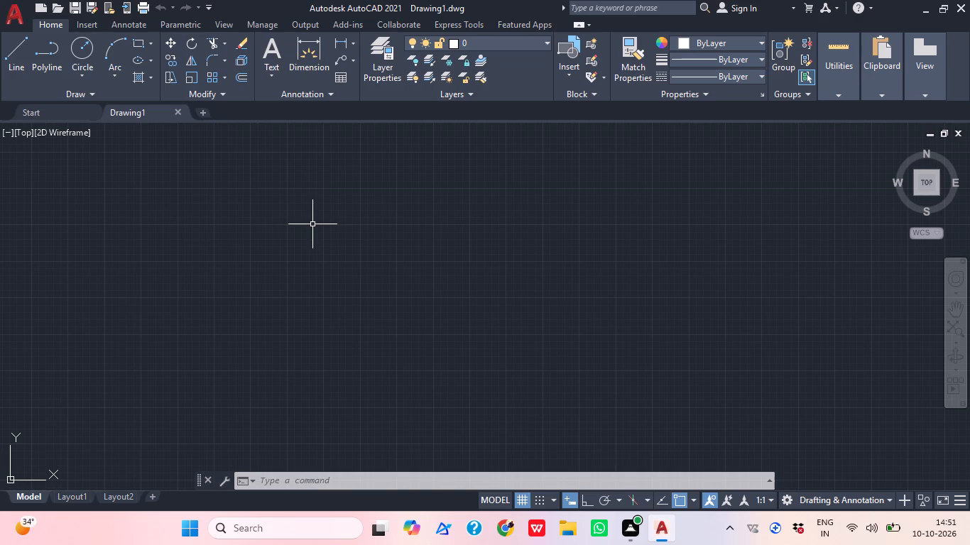
Configure the drawing units to Engineering length with precision 0'-0" and an insertion scale in inches.
text(UN)
key(space)
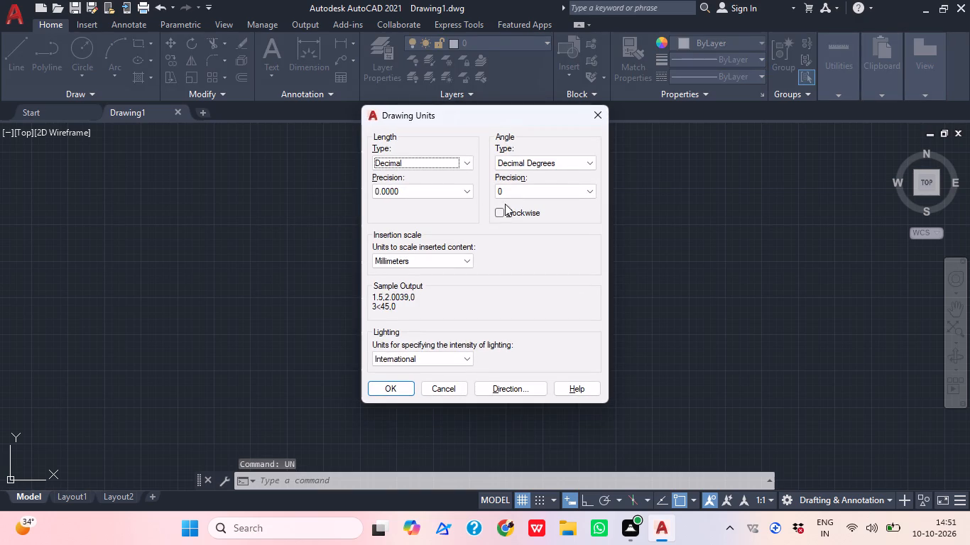
click(425, 166)
double_click(415, 191)
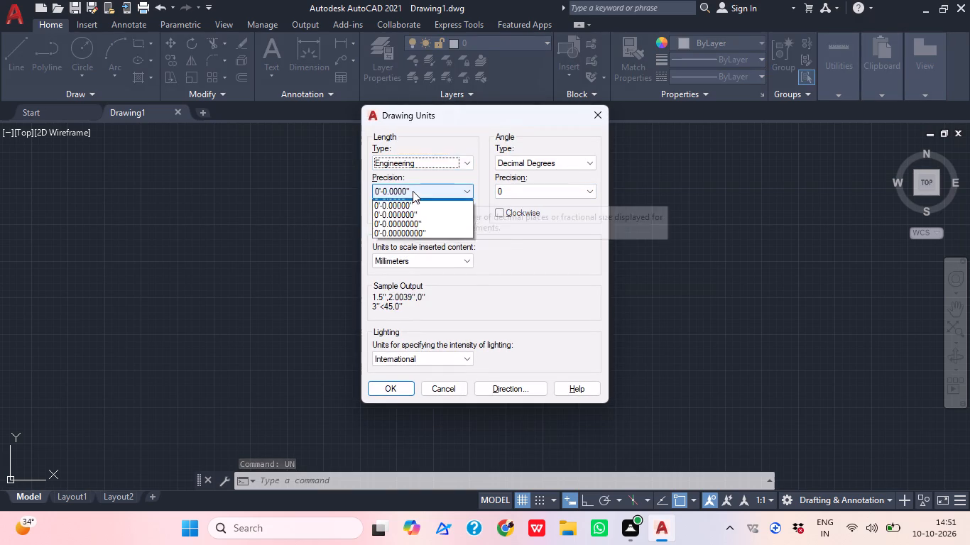
click(390, 205)
click(408, 255)
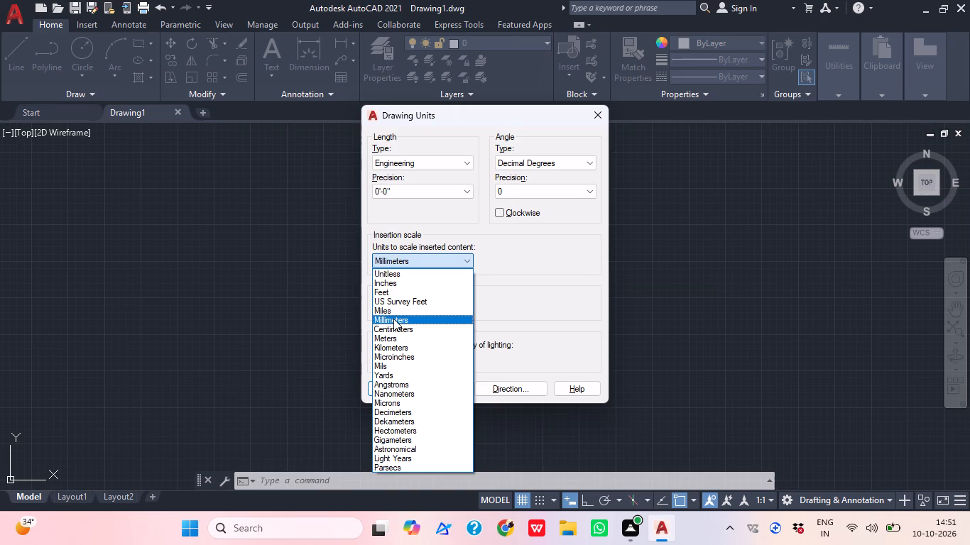
click(395, 280)
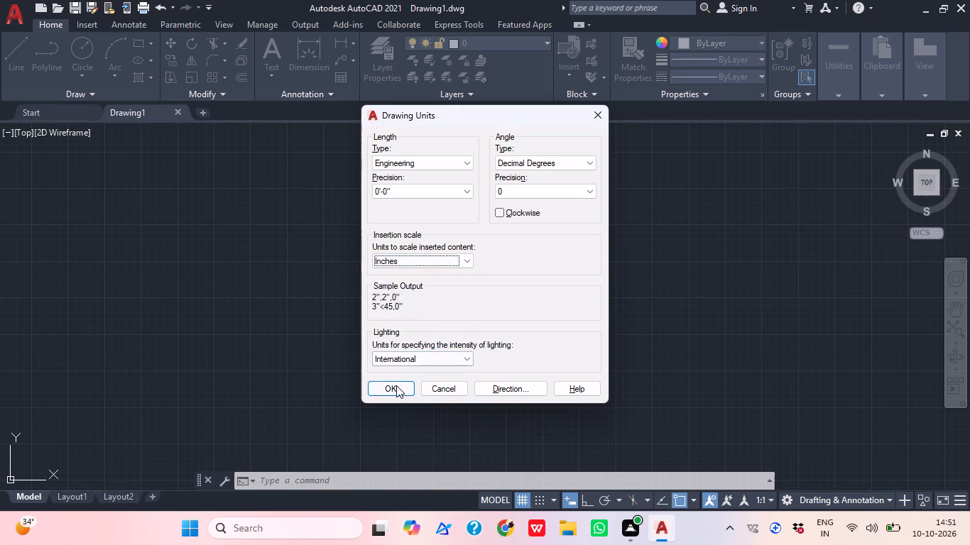
click(396, 385)
Modify dimension style ISO-25 to use Engineering primary units with precision 0'-0", and set it as current.
text(D)
key(space)
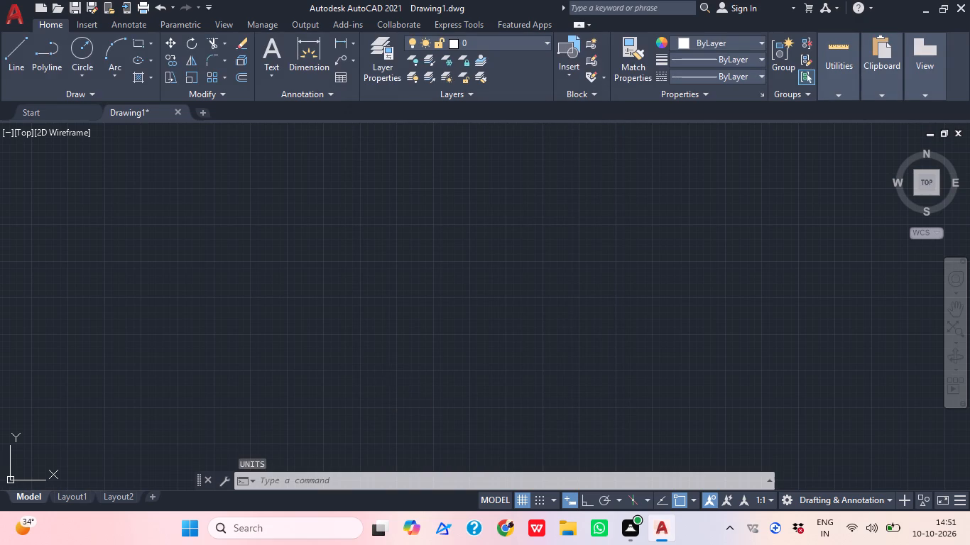
click(645, 221)
click(645, 230)
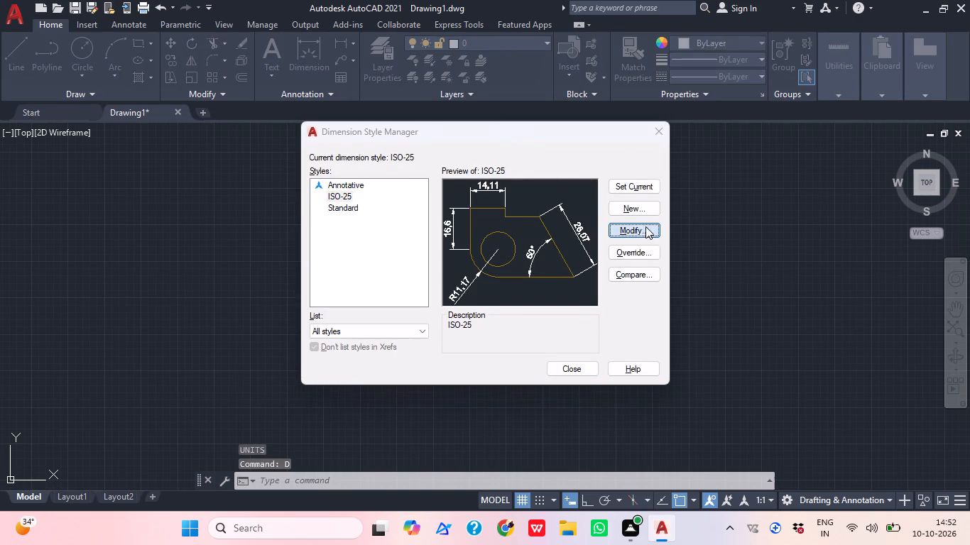
click(444, 132)
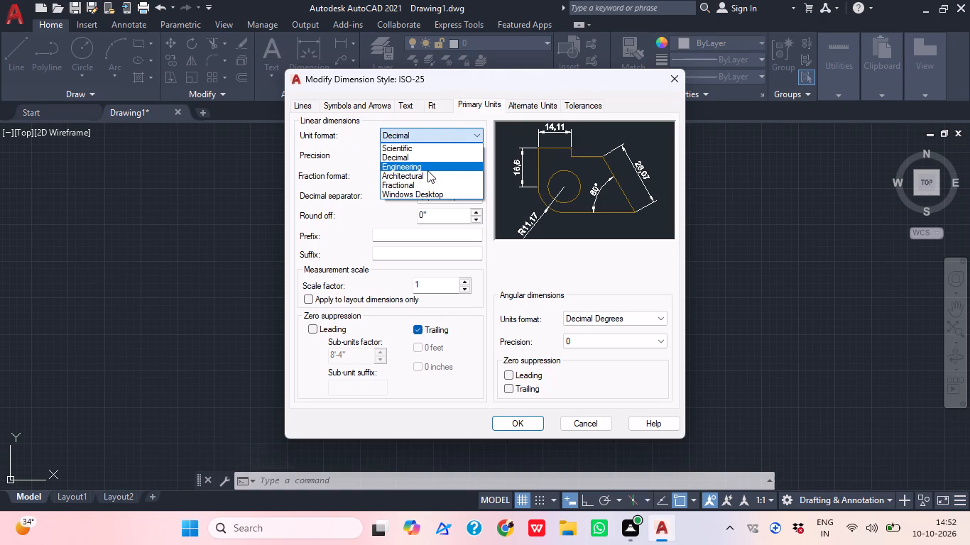
click(427, 170)
click(431, 162)
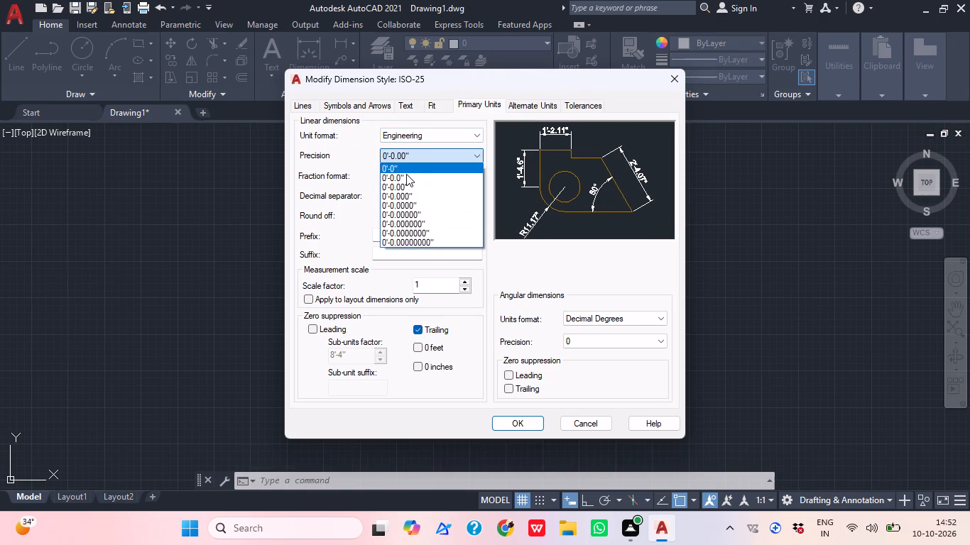
click(406, 174)
click(415, 160)
click(395, 168)
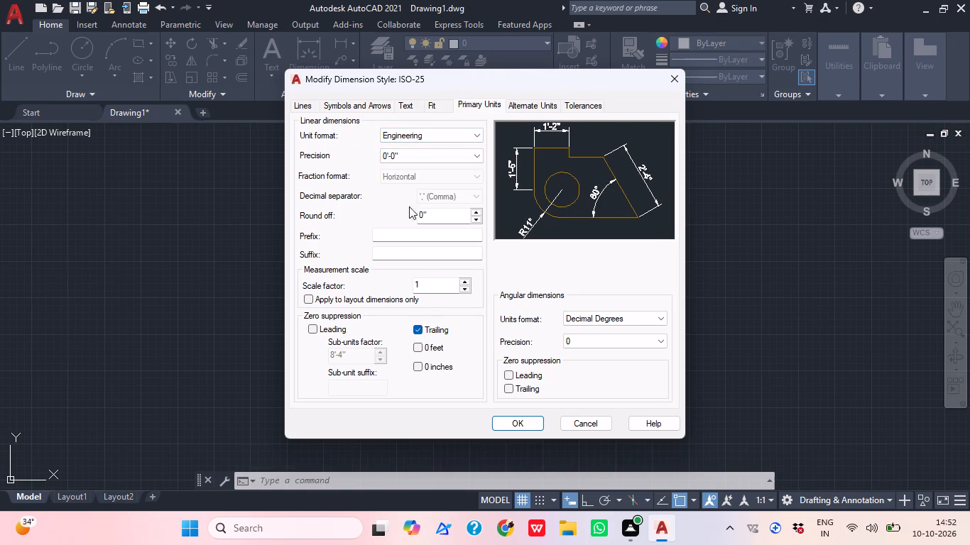
click(518, 419)
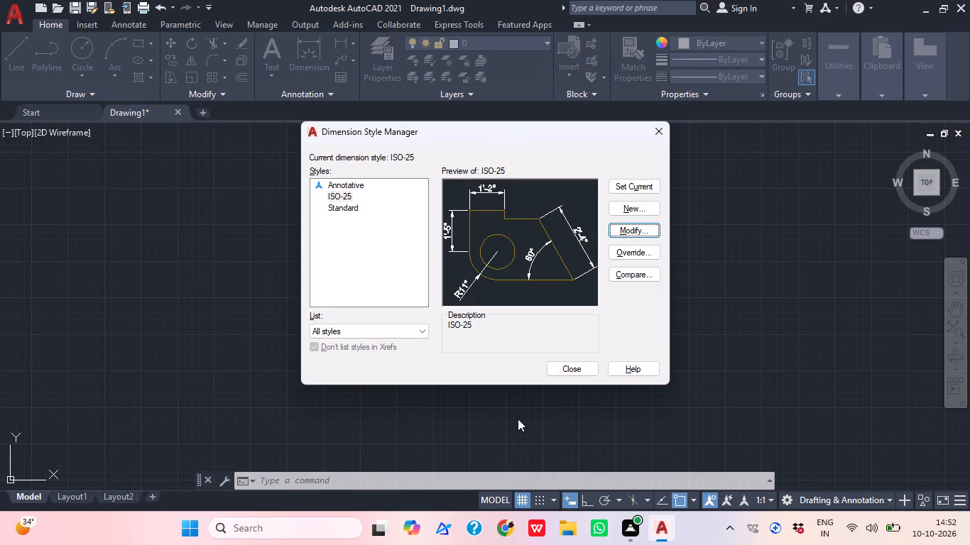
click(636, 191)
click(631, 192)
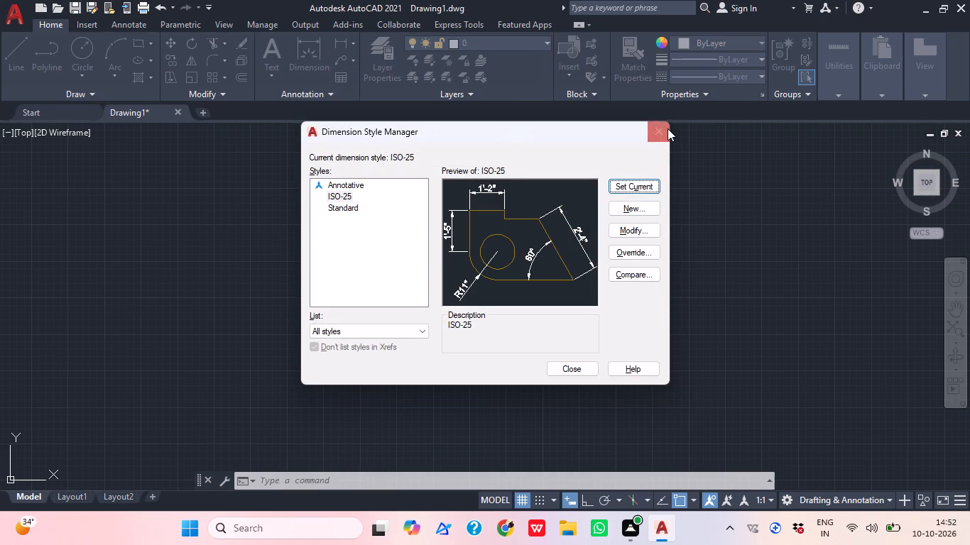
click(667, 128)
Create two new layers named WALL and WINDOW in the layer properties.
scroll(564, 243, down, 1)
middle_drag(560, 258, 504, 400)
scroll(555, 286, down, 1)
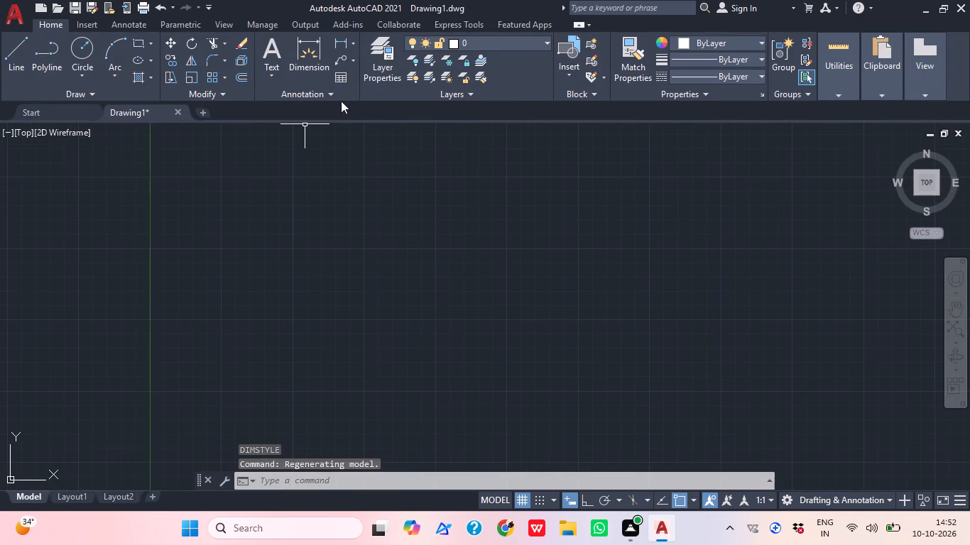
click(380, 41)
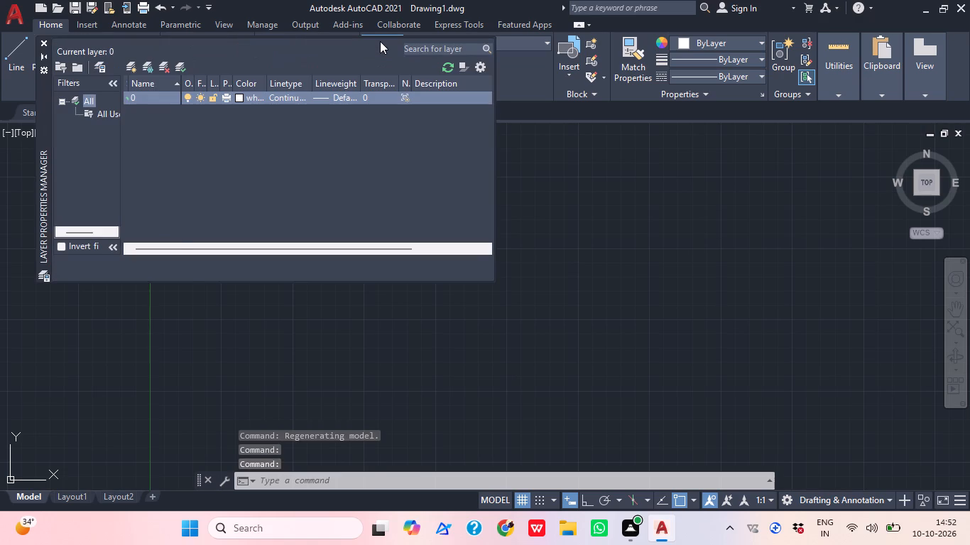
click(125, 69)
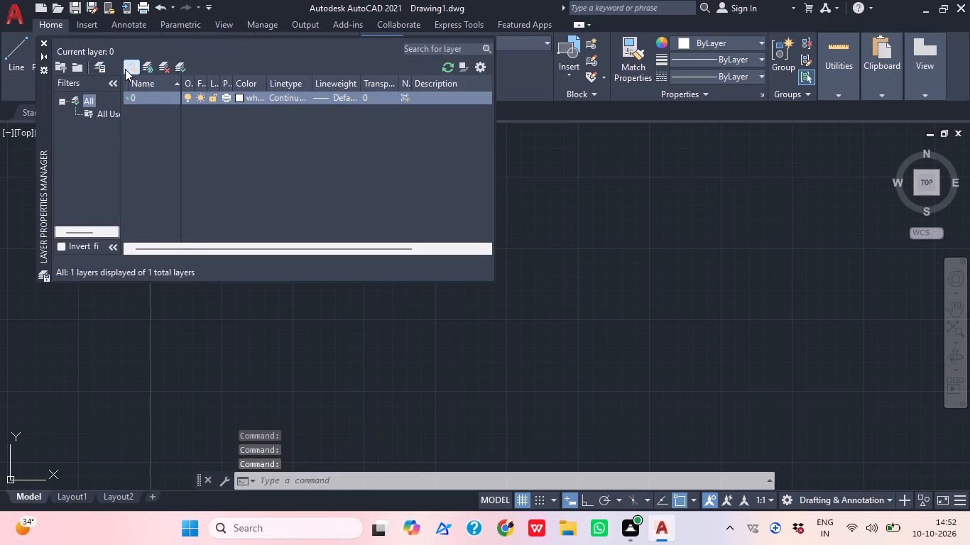
text(WALL)
click(129, 61)
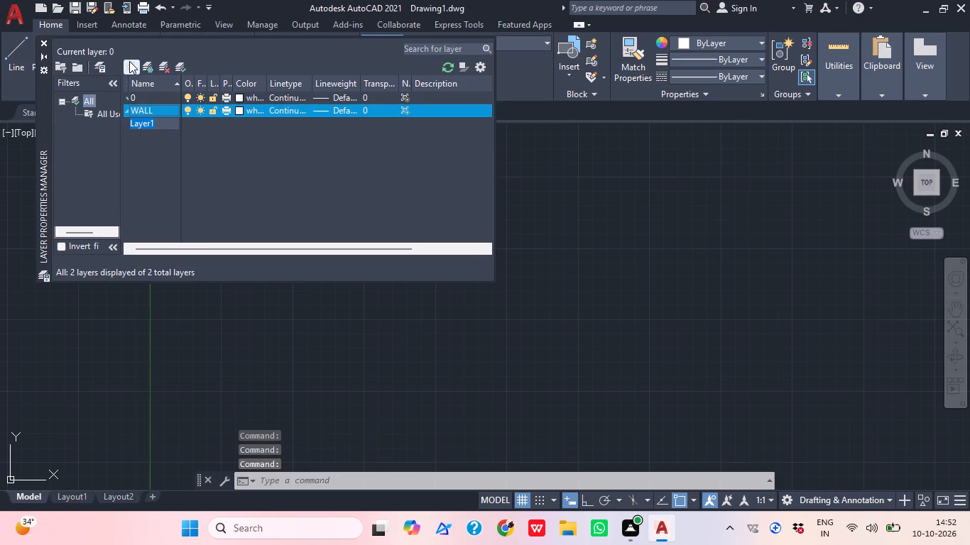
text(WI)
key(n)
text(DO)
key(w)
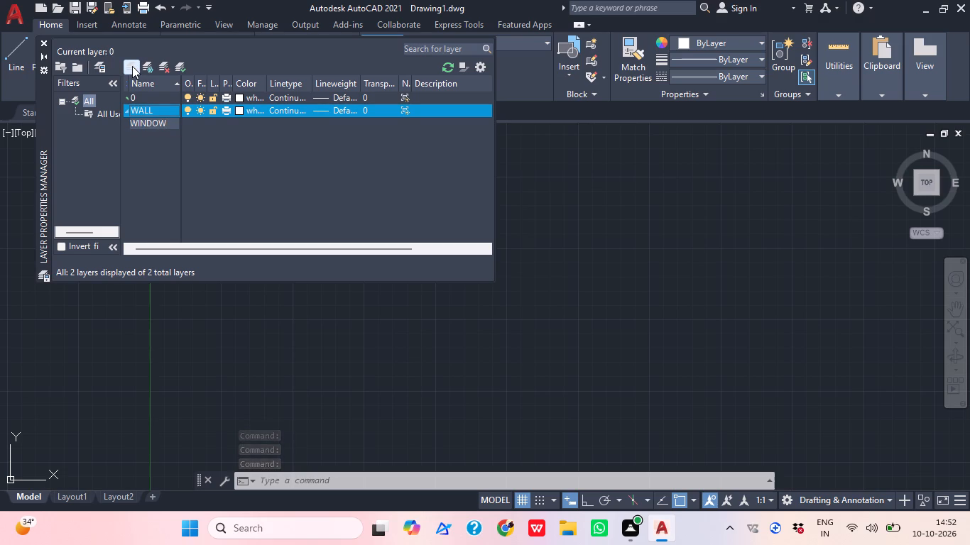
Add two more layers named TEXT and FURNITURE.
click(132, 66)
text(TEXT)
click(131, 72)
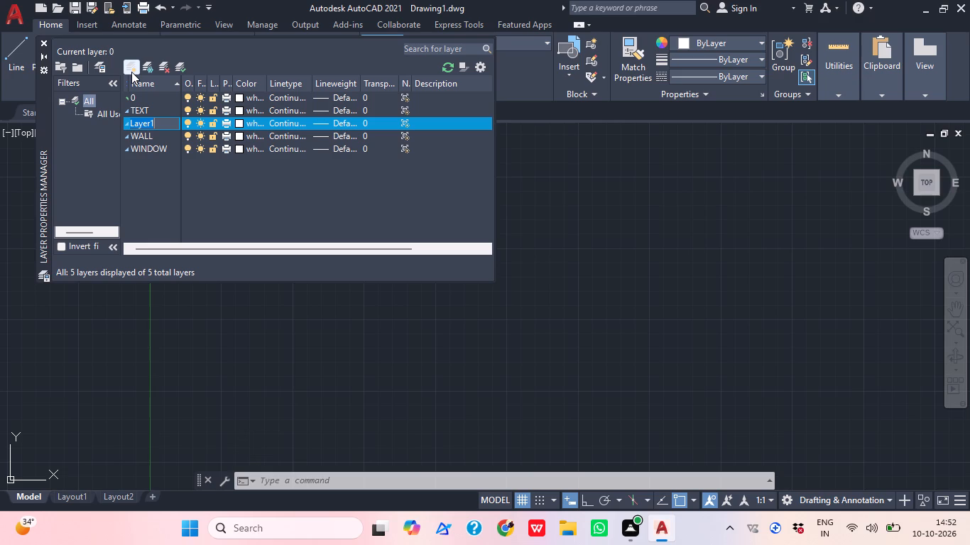
text(FURNITUT)
key(BackSpace)
text(RE)
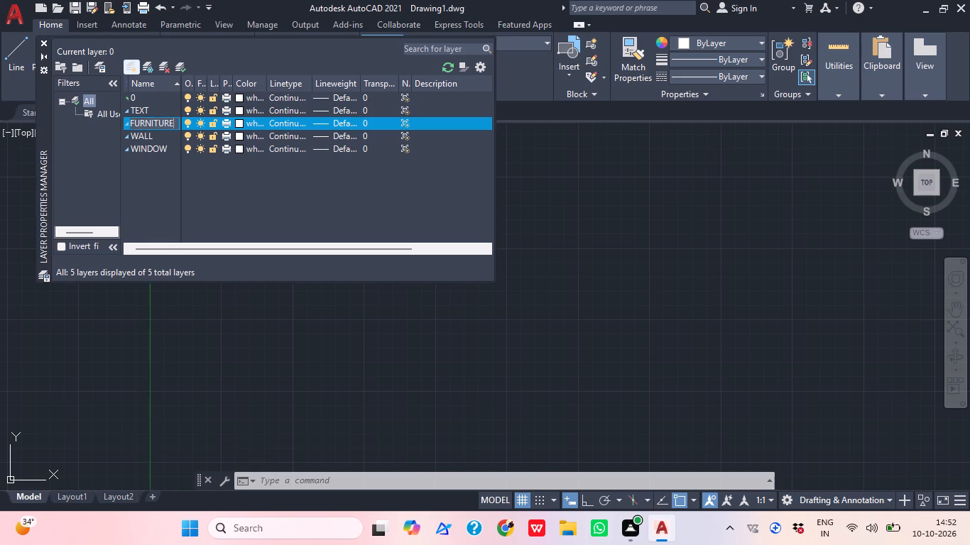
Add a new layer and name it STAIRCASE.
click(127, 65)
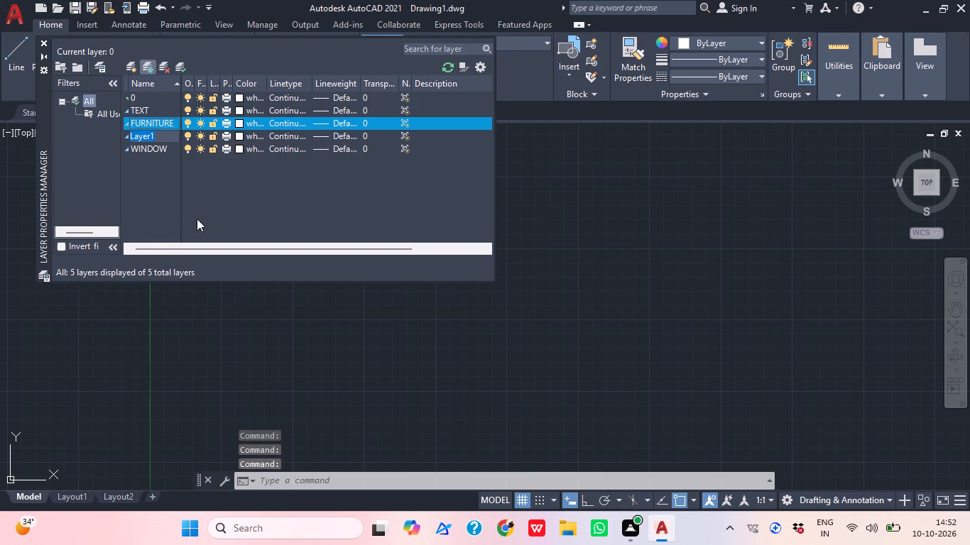
click(244, 209)
click(150, 121)
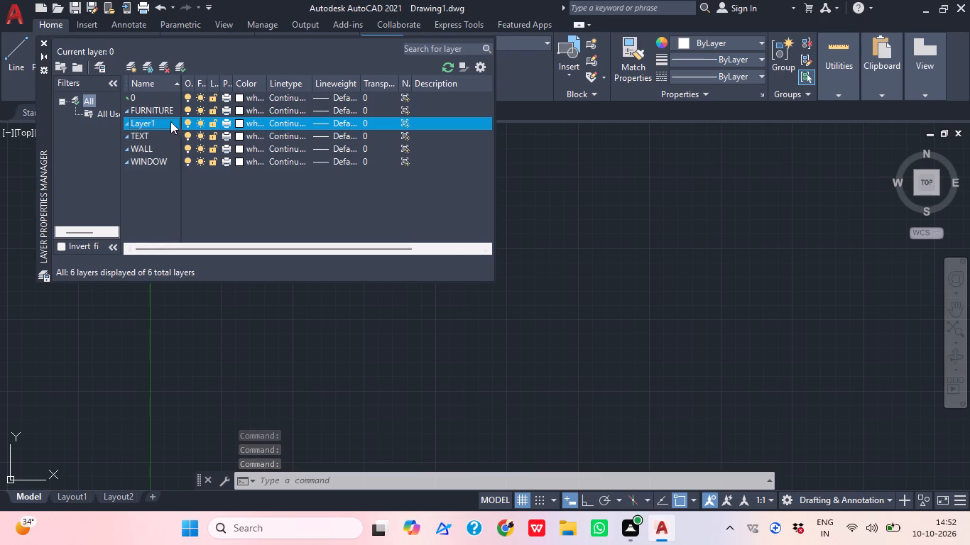
click(160, 117)
click(160, 122)
double_click(156, 119)
double_click(160, 126)
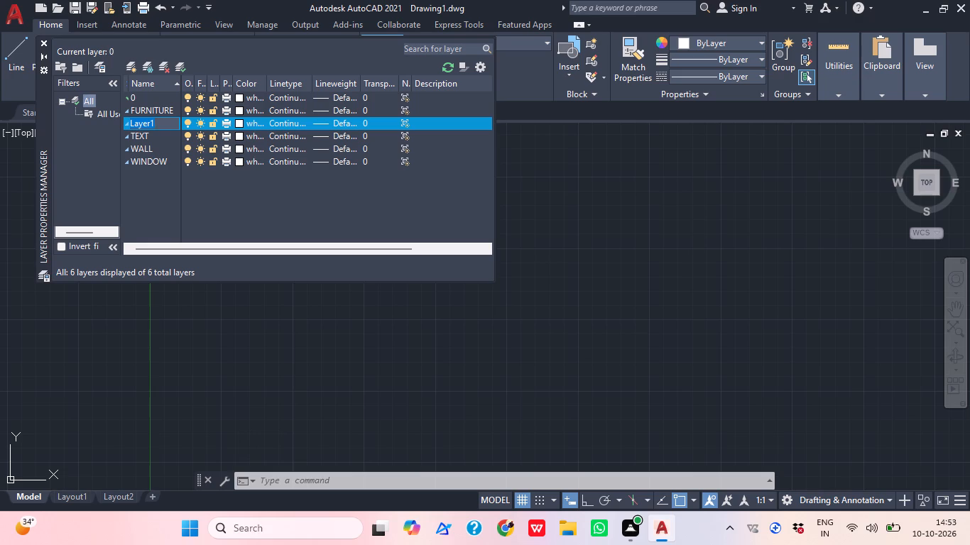
text(STAIRCASE)
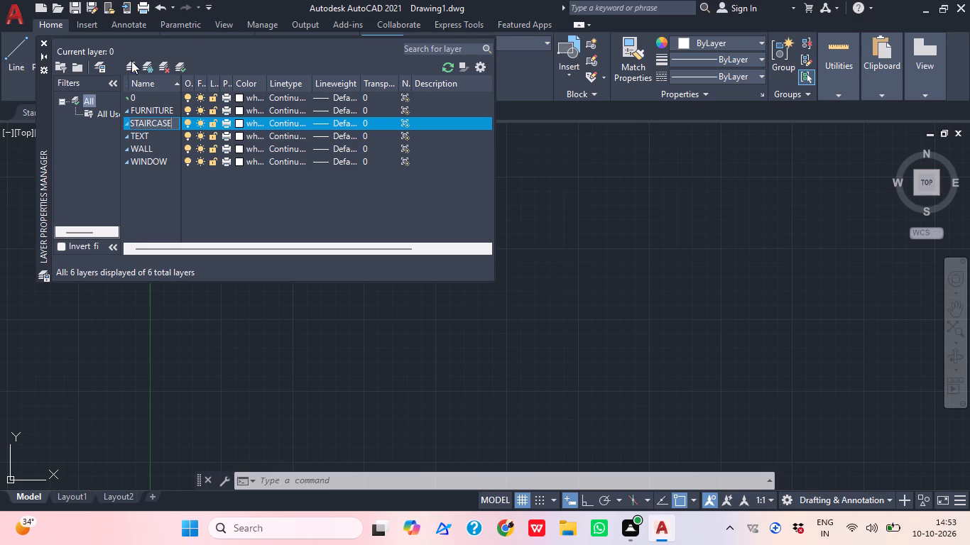
Add another new layer after STAIRCASE, keeping its default name.
click(126, 67)
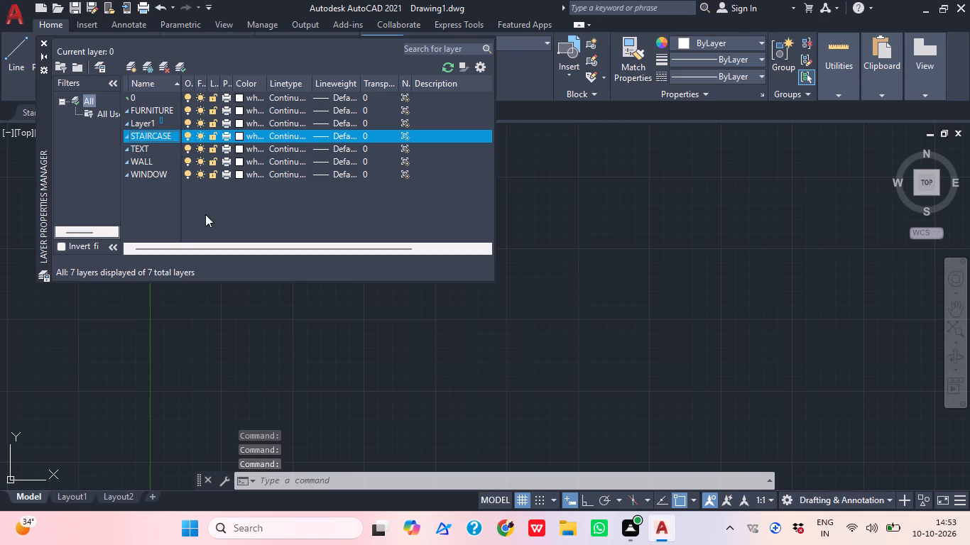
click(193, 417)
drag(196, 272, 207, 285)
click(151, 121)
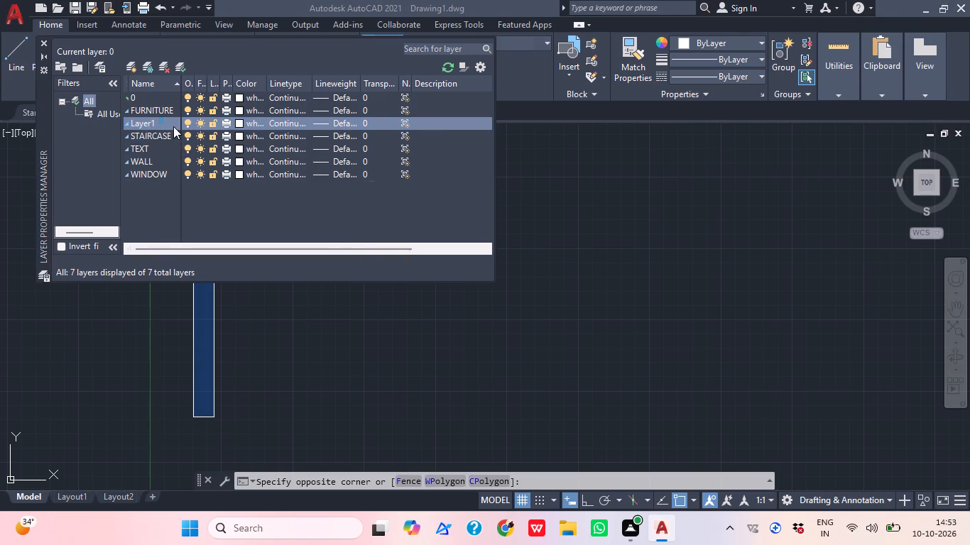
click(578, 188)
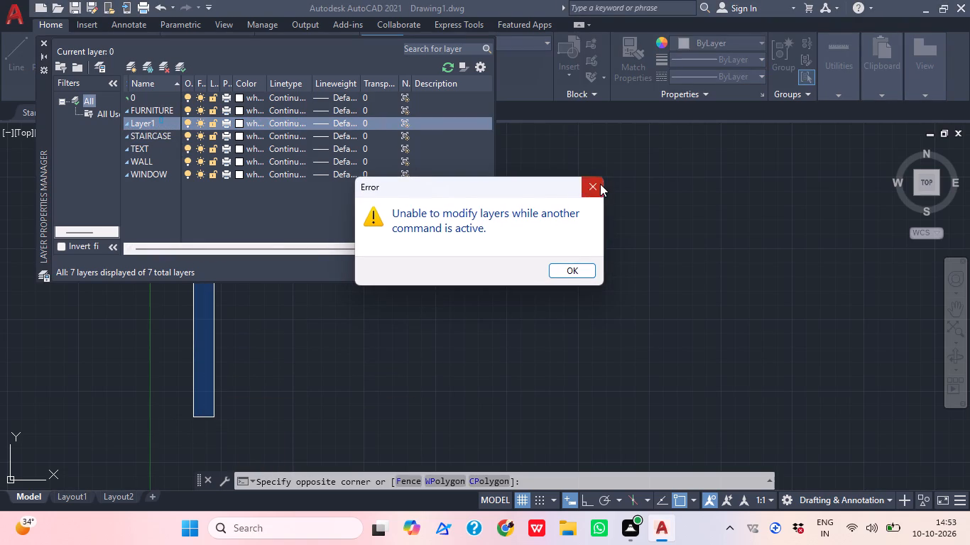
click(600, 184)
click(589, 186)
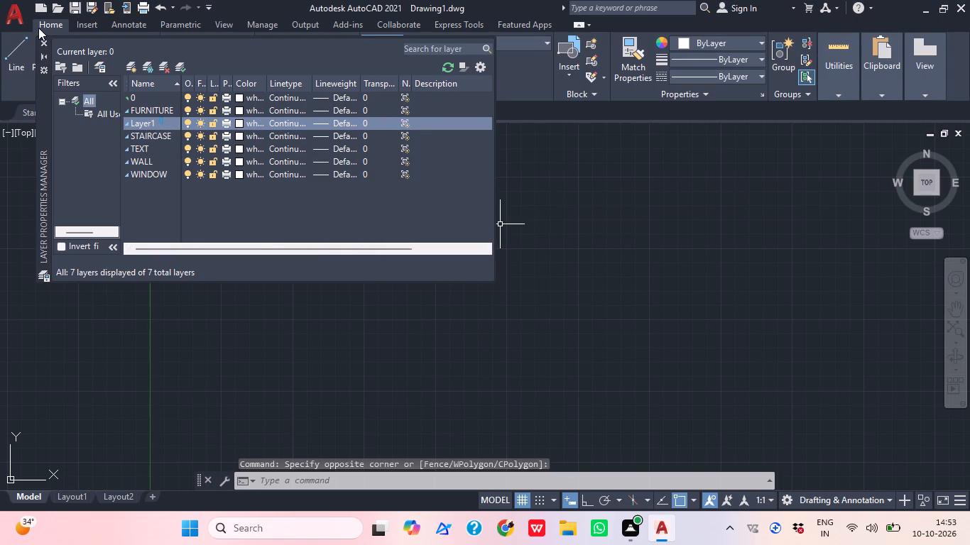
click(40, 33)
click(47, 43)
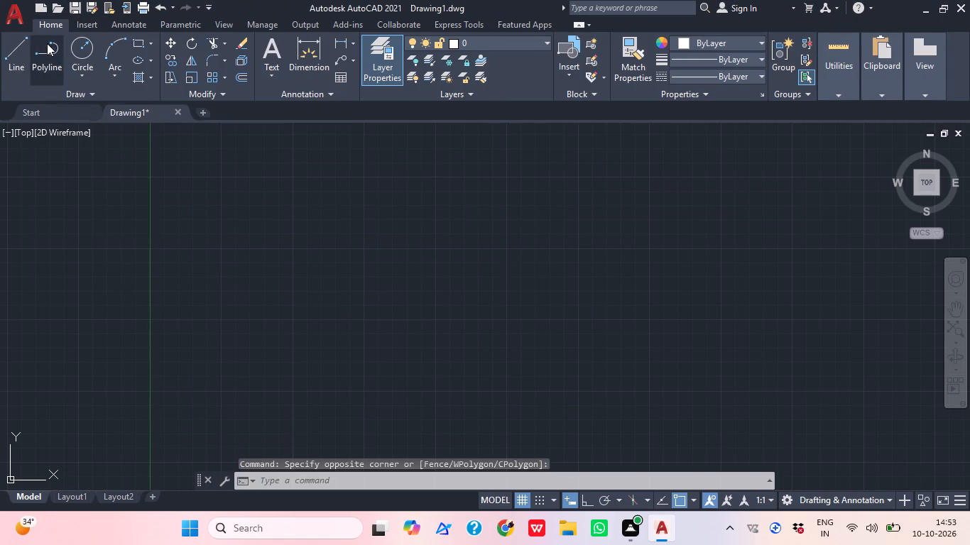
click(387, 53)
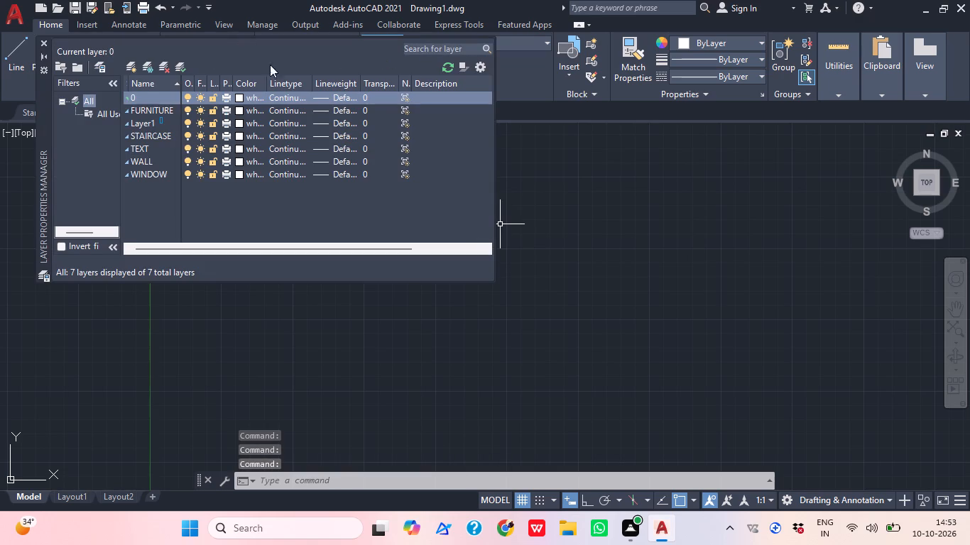
Rename the layer Layer1 as DIMENSSION.
click(151, 123)
click(151, 123)
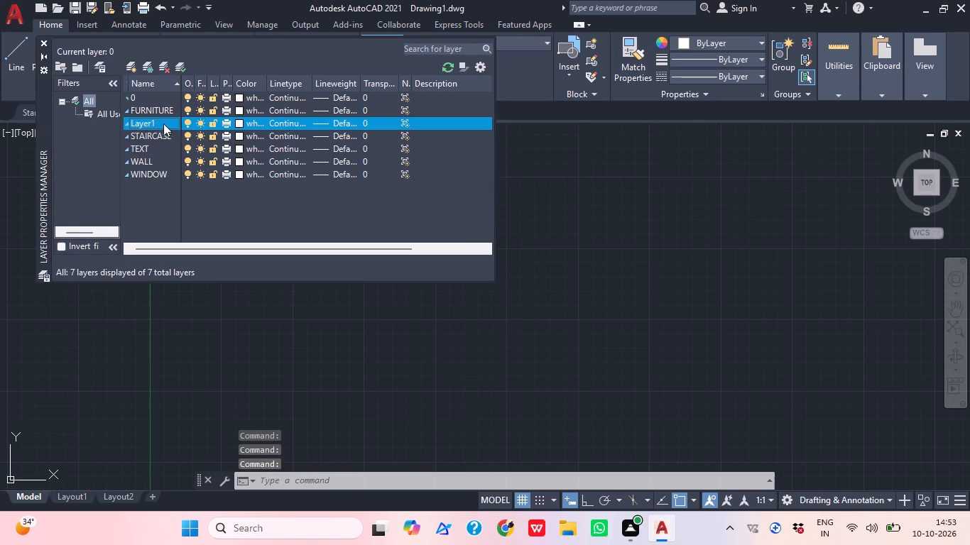
click(163, 122)
click(163, 122)
click(163, 122)
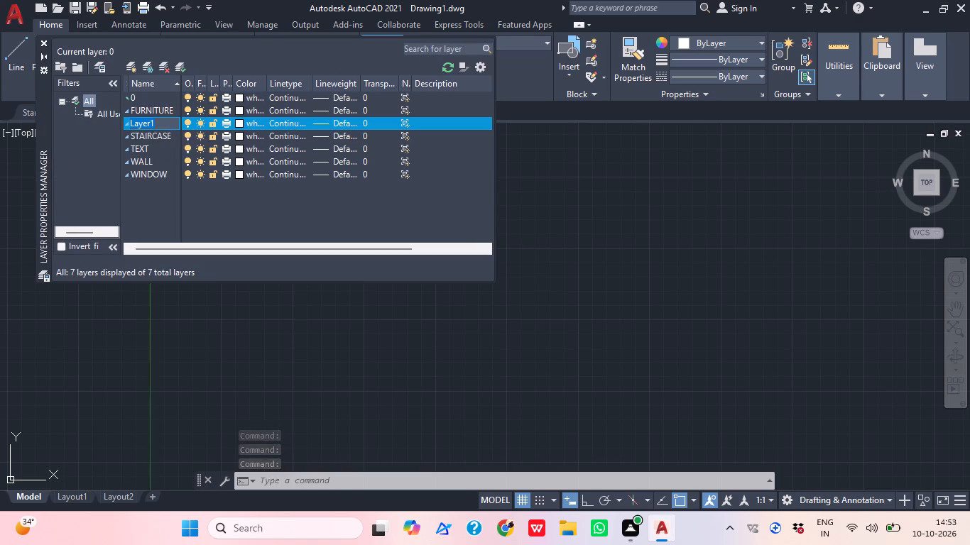
text(DIMENSSION)
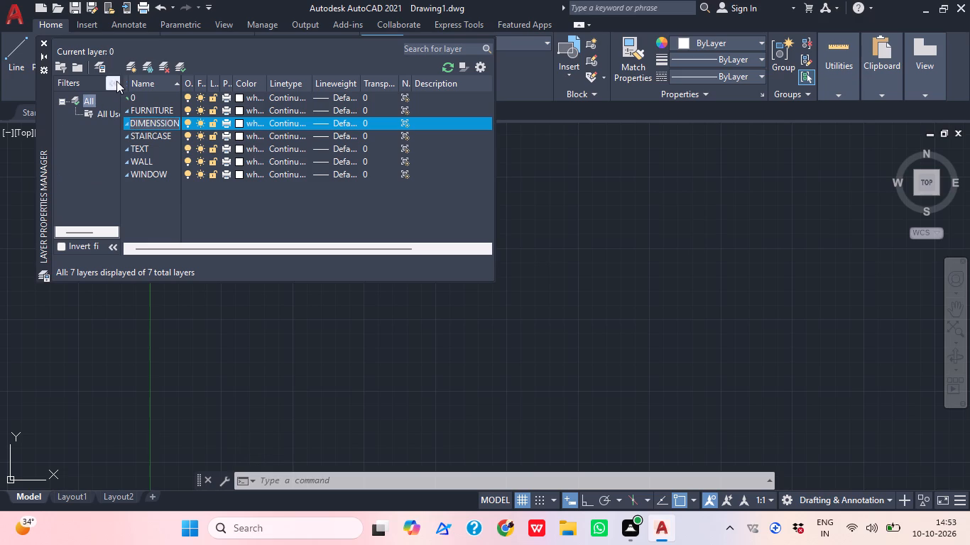
Add a new layer and name it HATCH.
click(133, 66)
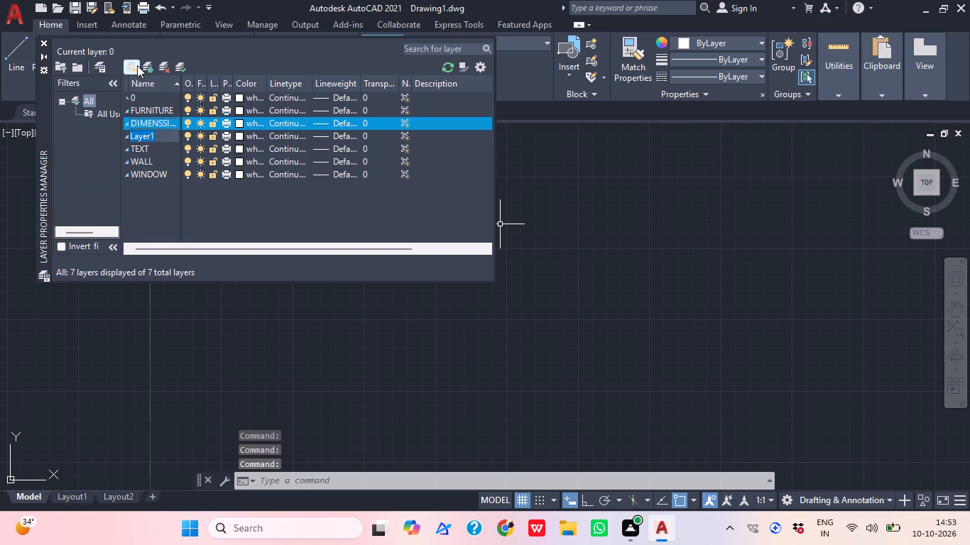
text(HATCH)
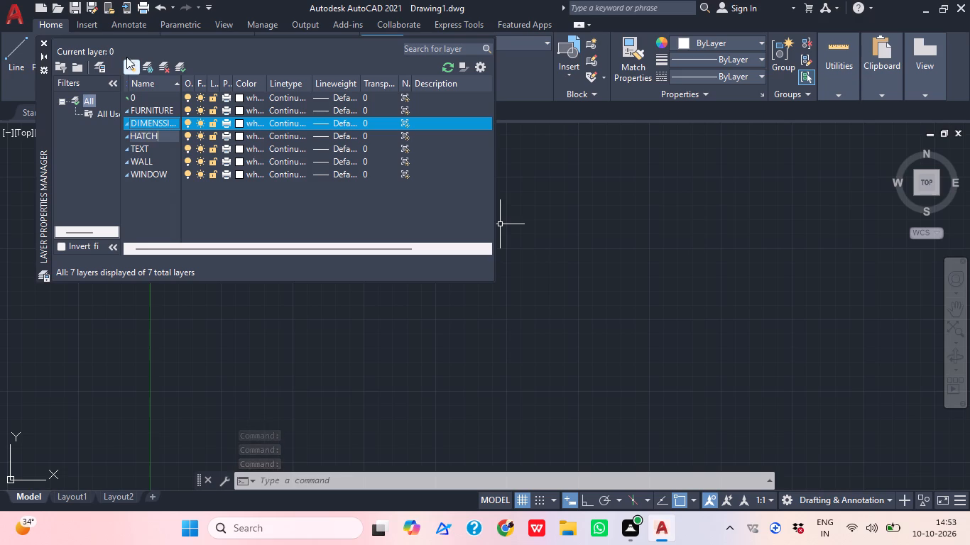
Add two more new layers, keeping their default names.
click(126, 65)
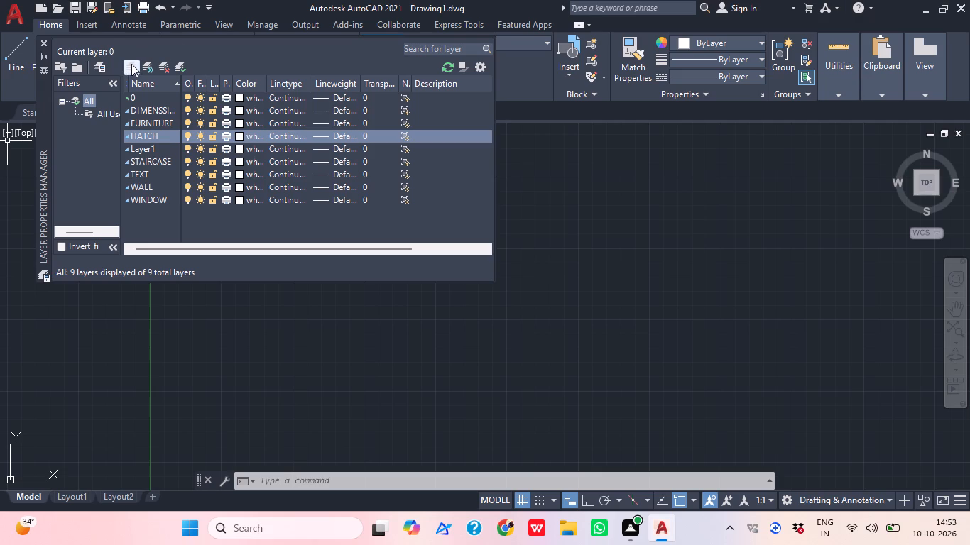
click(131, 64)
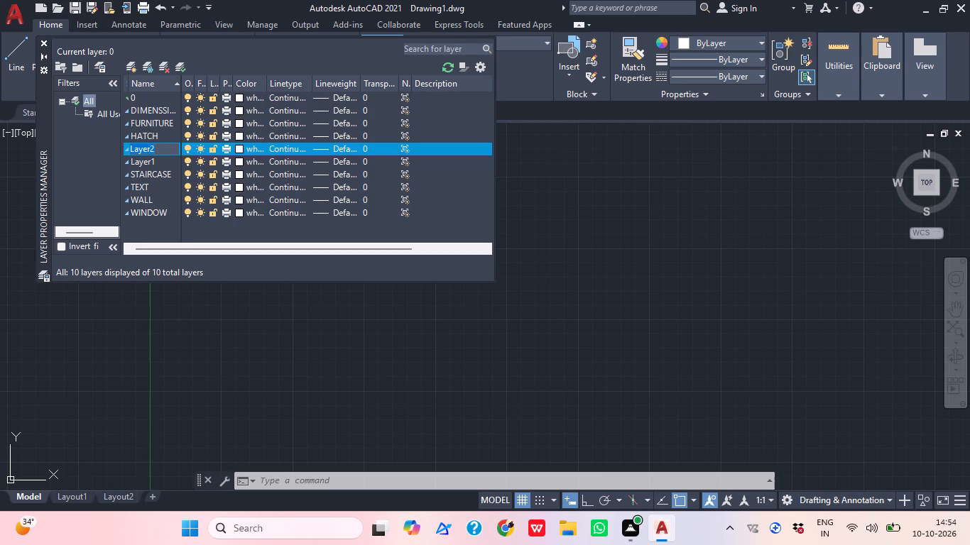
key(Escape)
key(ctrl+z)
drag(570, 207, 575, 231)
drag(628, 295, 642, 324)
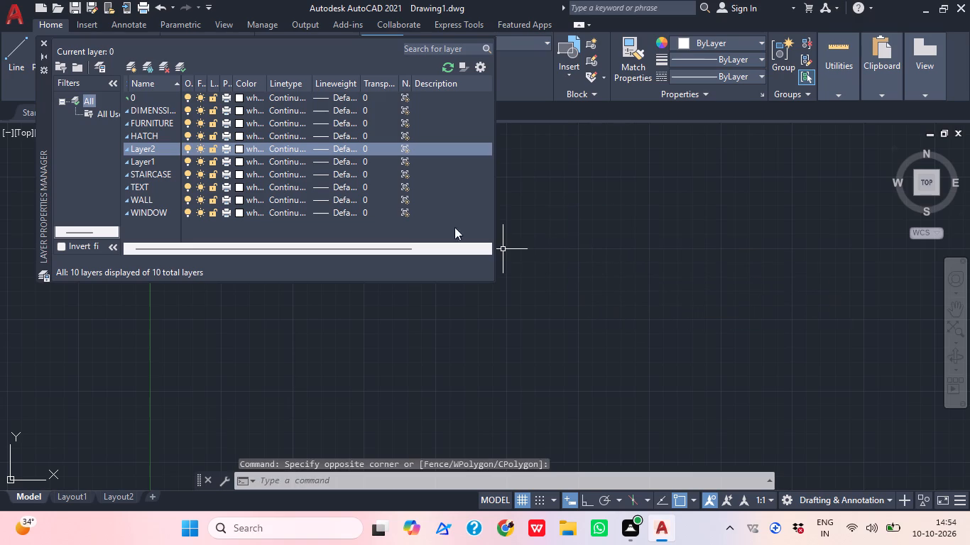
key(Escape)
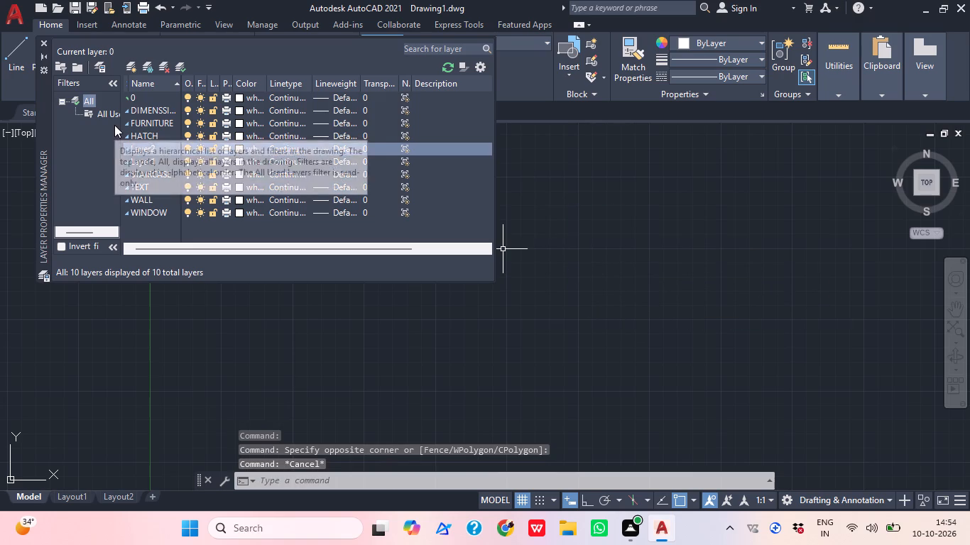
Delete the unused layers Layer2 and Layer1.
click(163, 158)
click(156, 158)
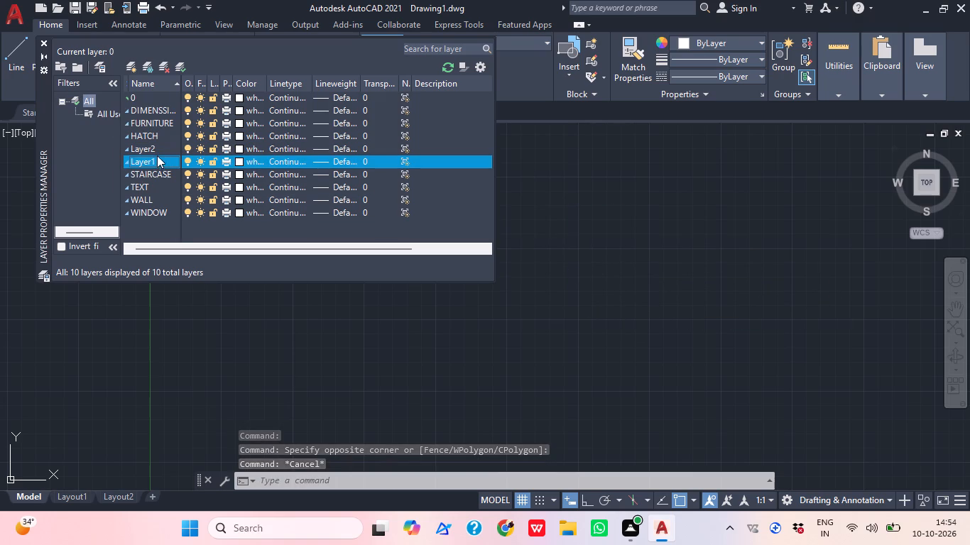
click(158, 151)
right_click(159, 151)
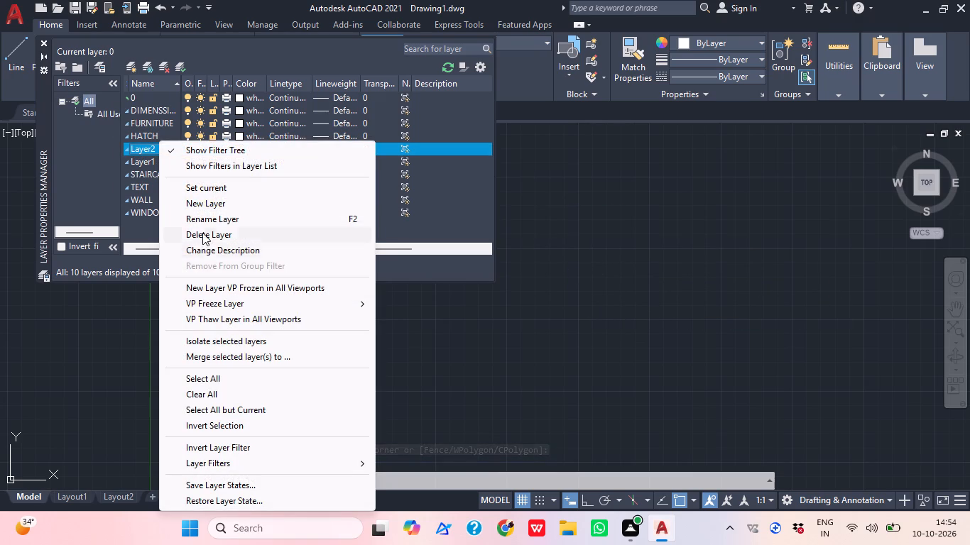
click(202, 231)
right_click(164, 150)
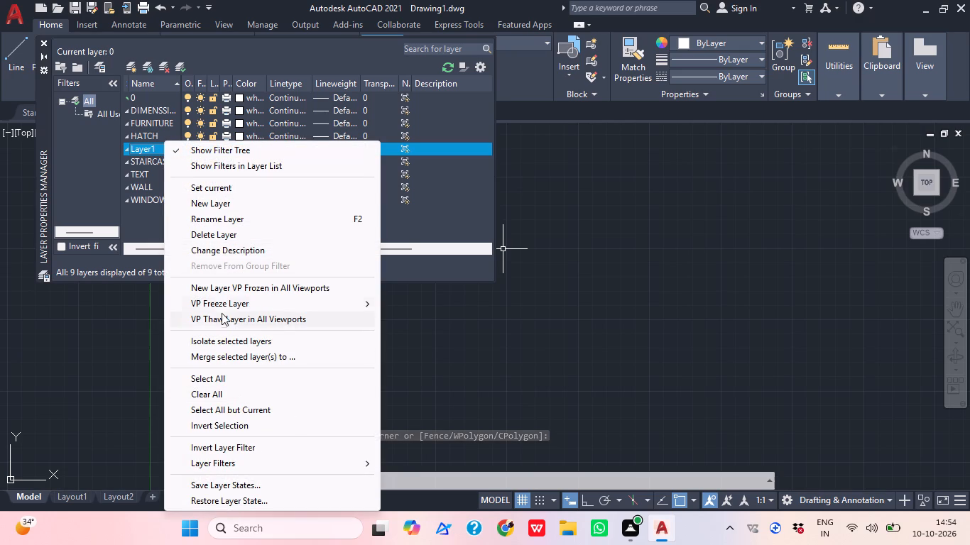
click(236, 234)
Set the WALL layer's color to magenta.
middle_drag(499, 189, 278, 326)
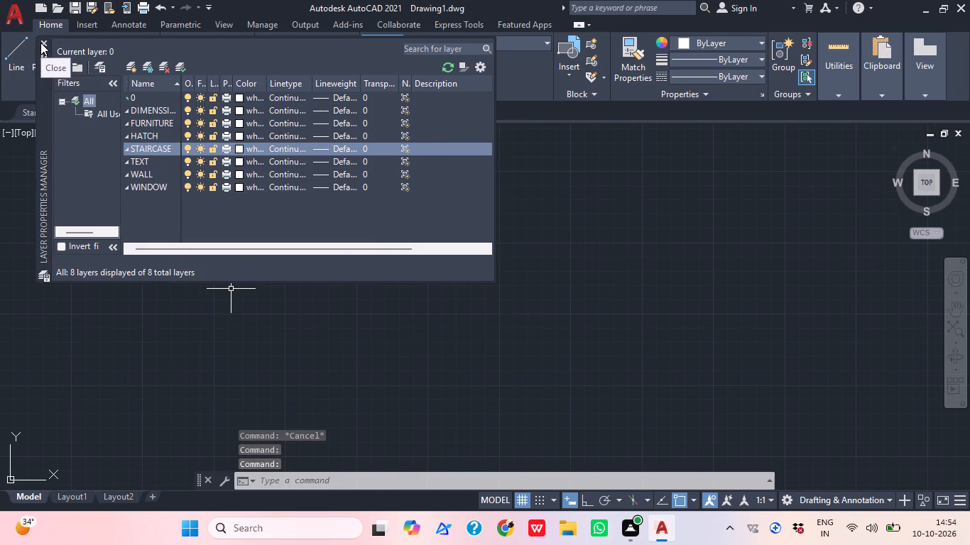
click(241, 175)
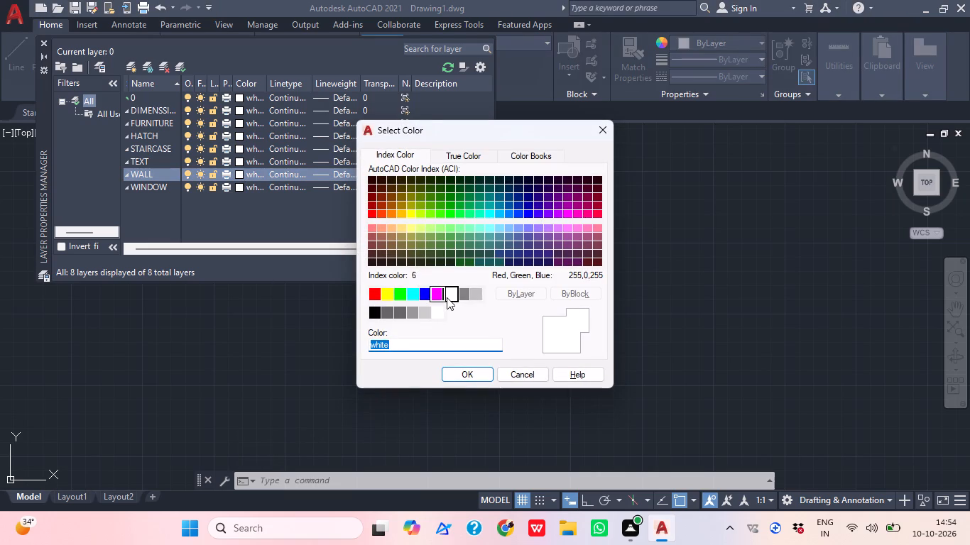
click(440, 295)
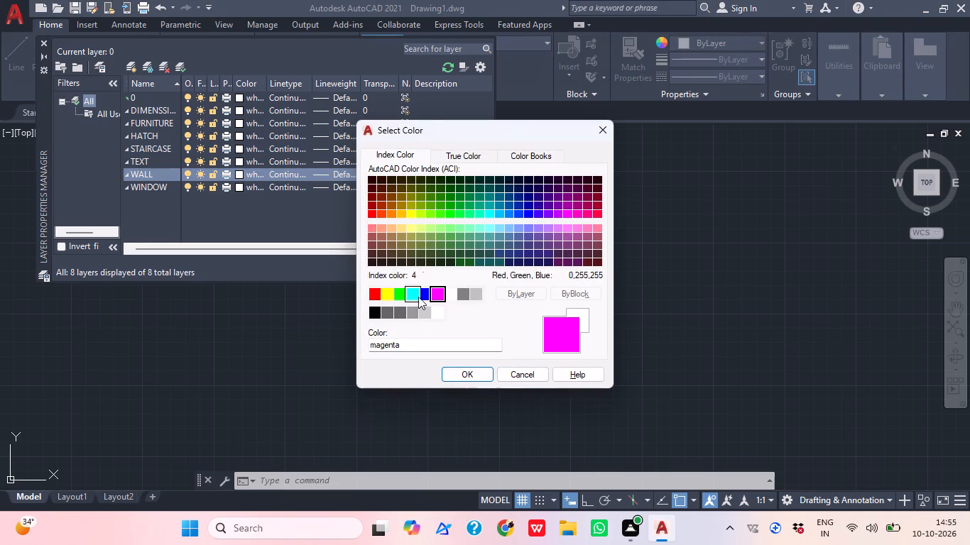
click(470, 375)
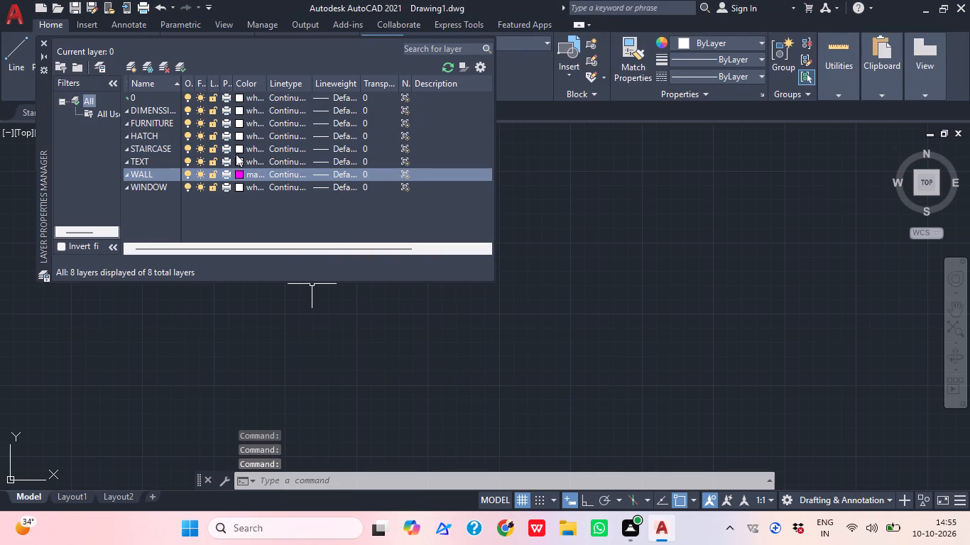
Set the WINDOW layer's color to red.
click(239, 185)
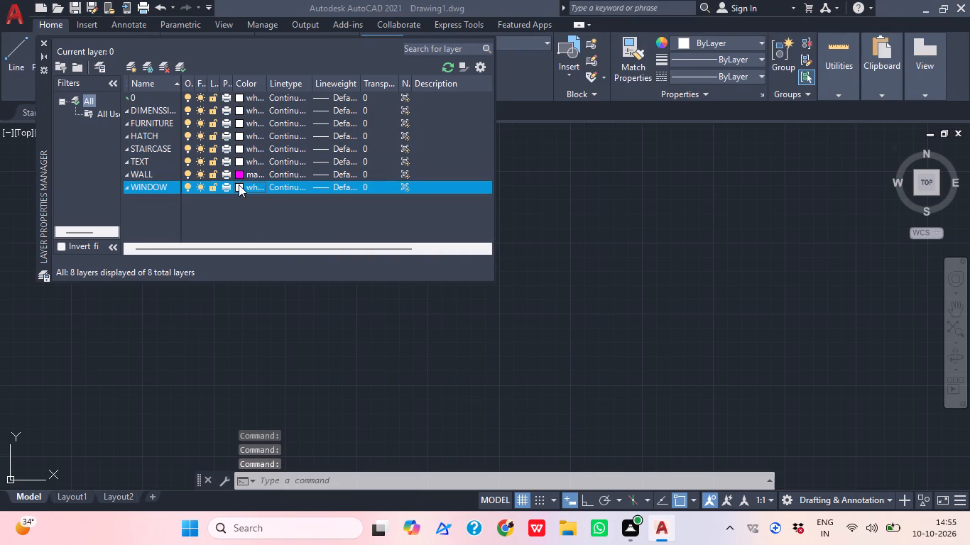
click(376, 290)
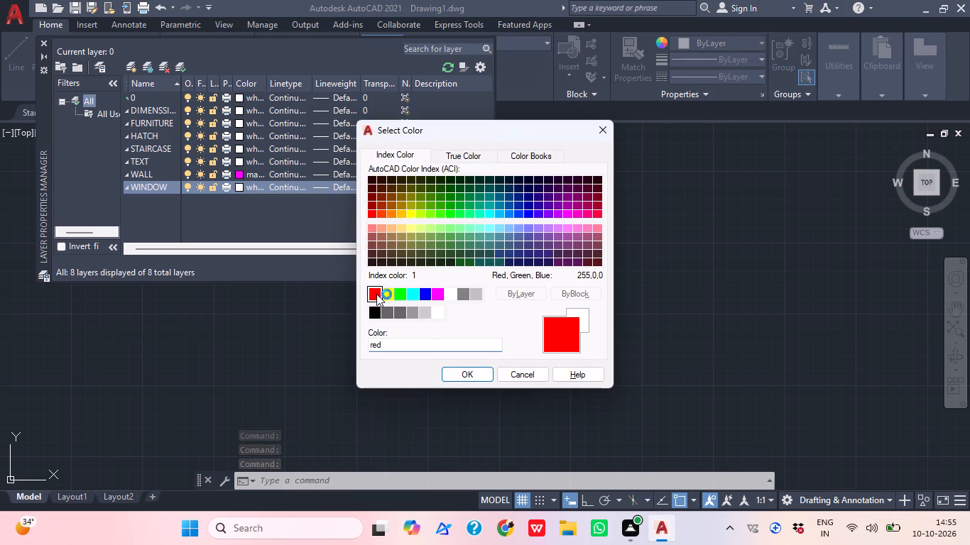
click(455, 377)
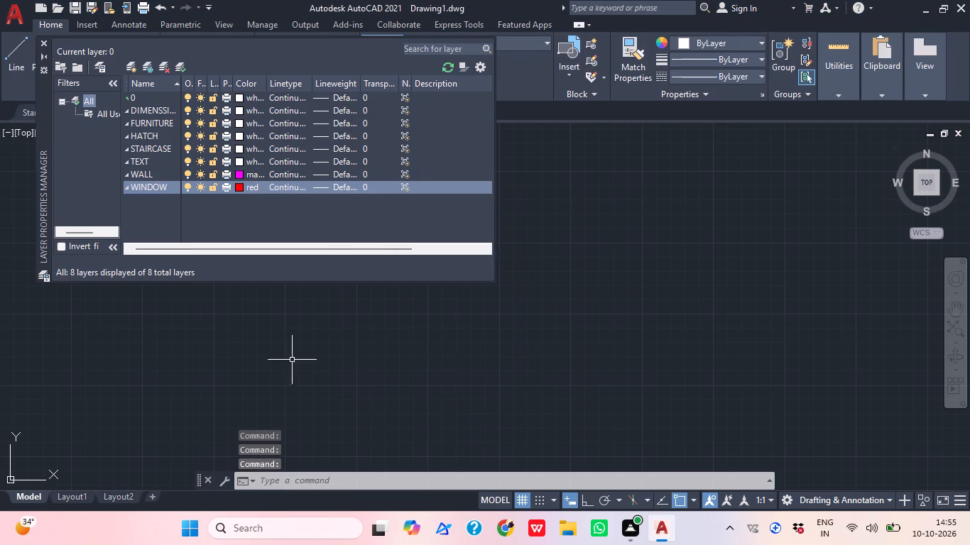
Set the DIMENSSION layer's color to index color 8.
click(236, 111)
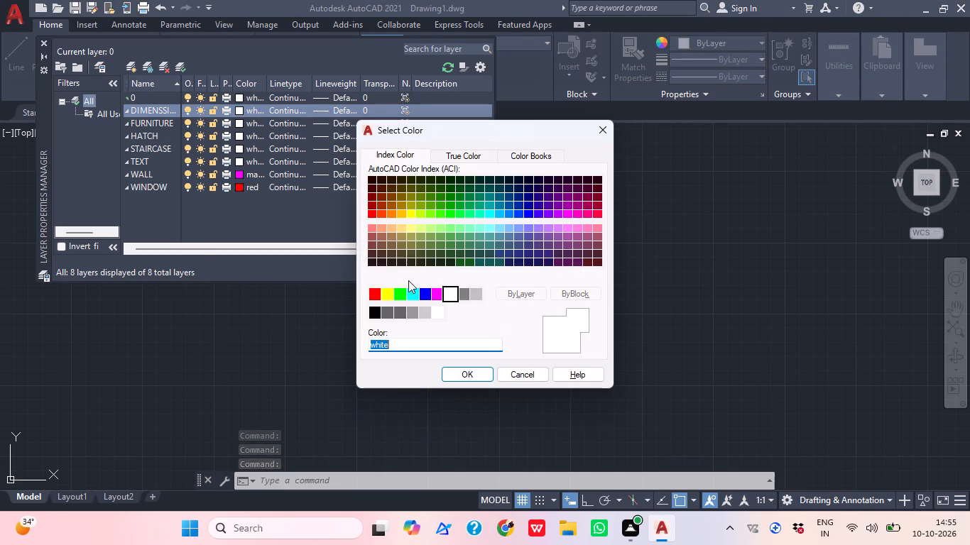
click(378, 291)
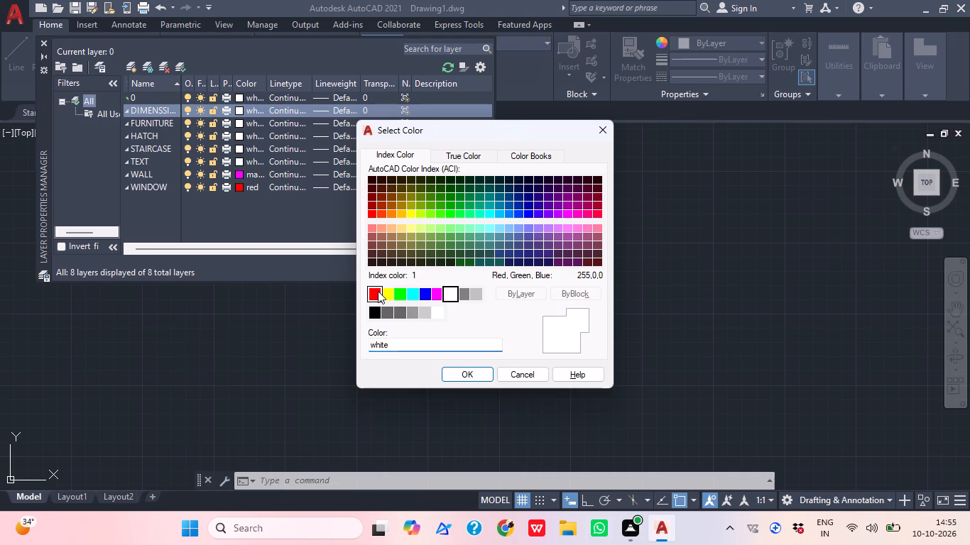
click(466, 293)
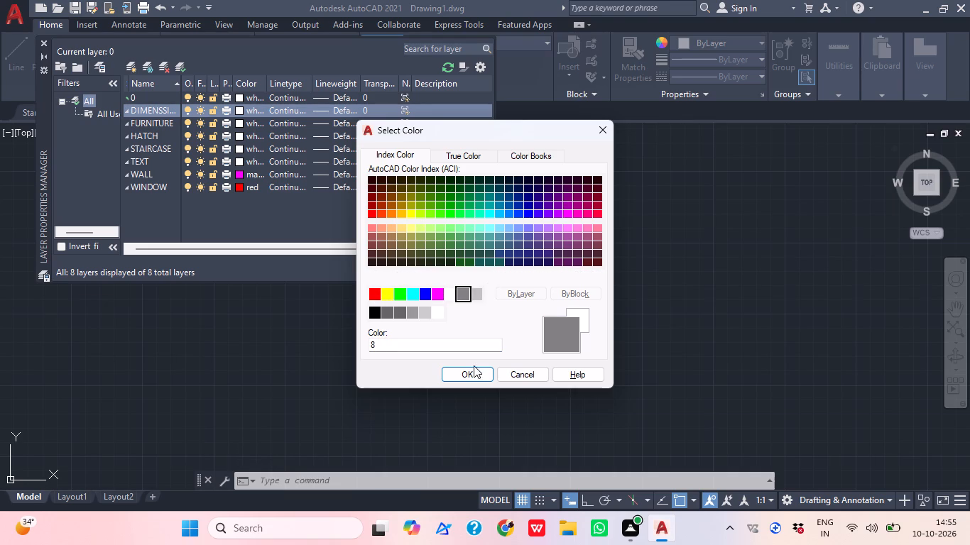
click(471, 365)
click(472, 368)
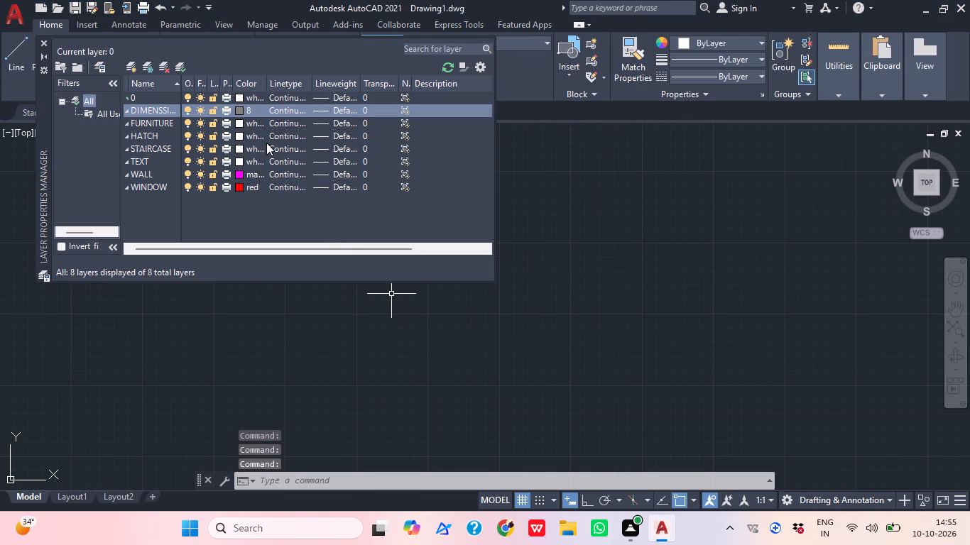
Set the FURNITURE layer's color to green.
click(241, 123)
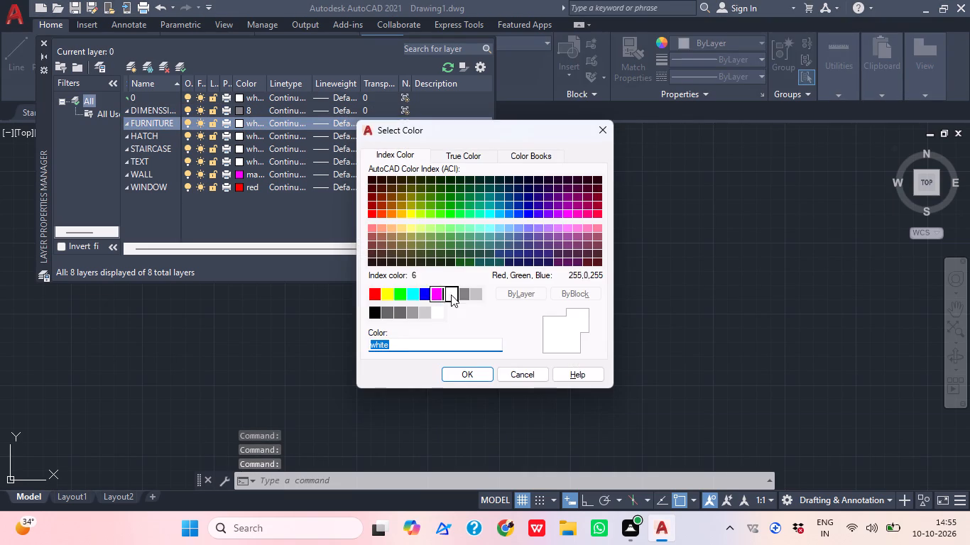
click(403, 287)
click(393, 297)
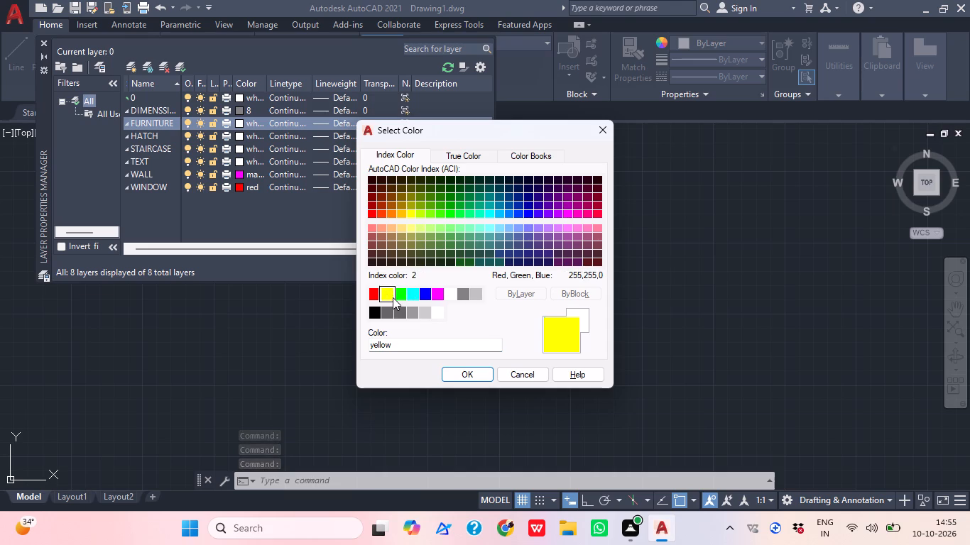
click(399, 294)
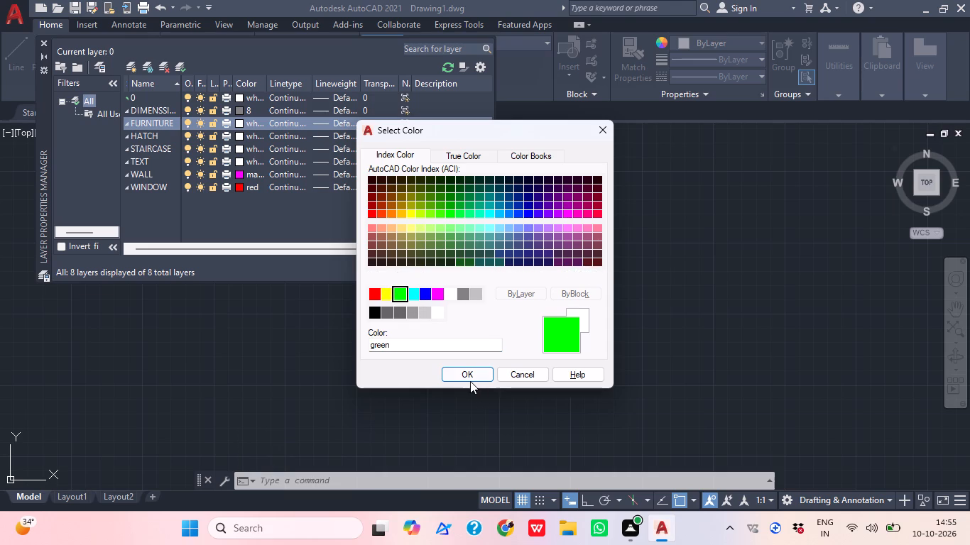
click(470, 381)
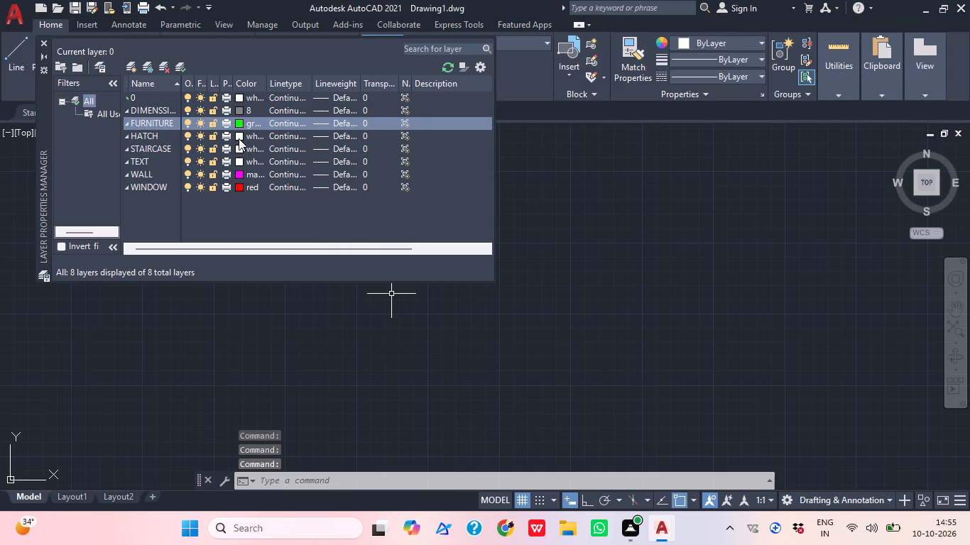
Set the HATCH layer's color to index color 9.
click(239, 138)
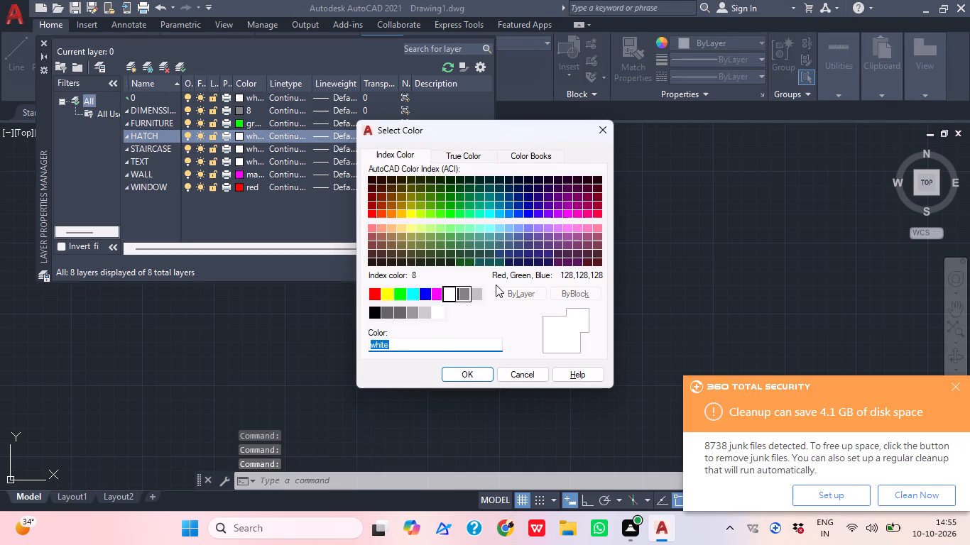
click(496, 285)
click(482, 290)
click(470, 378)
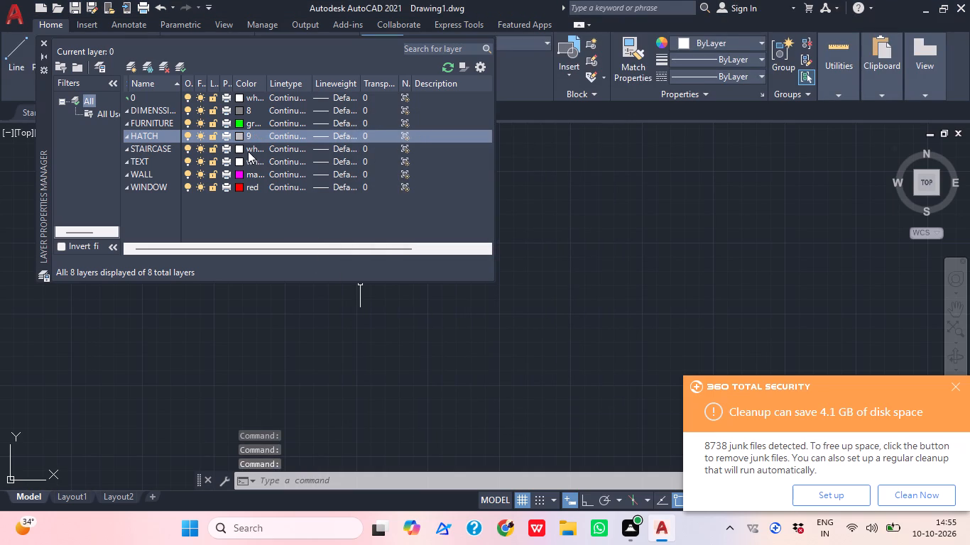
Set the TEXT layer's color to blue and close the layer manager.
click(241, 162)
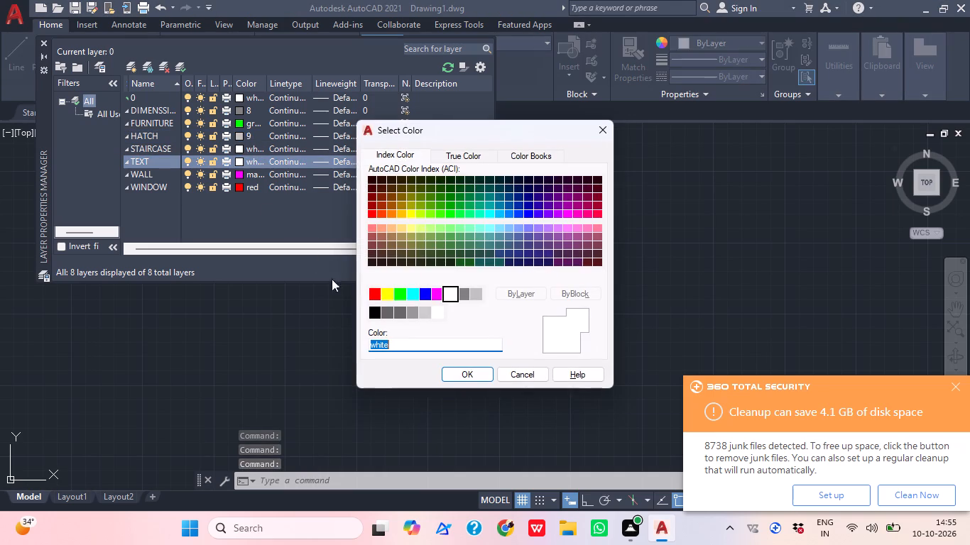
click(429, 293)
click(460, 378)
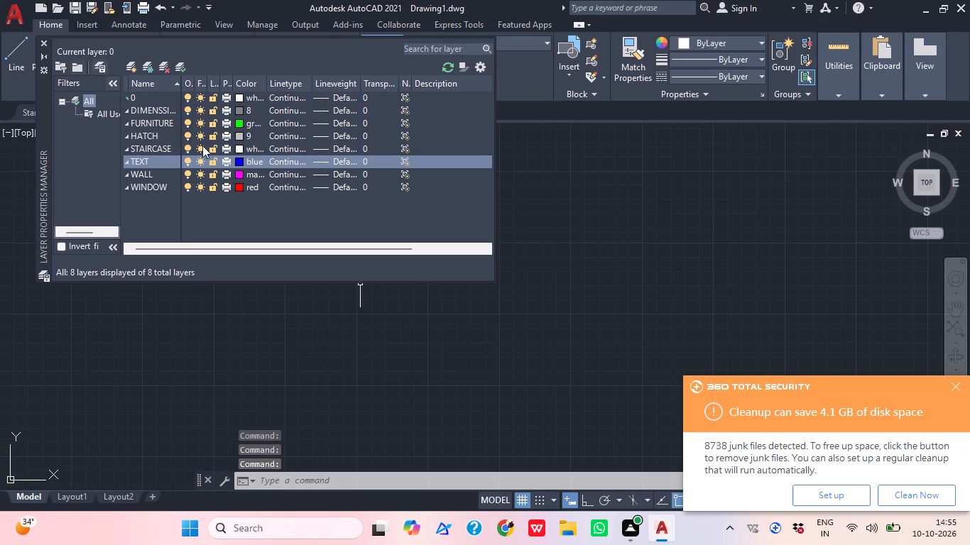
click(40, 43)
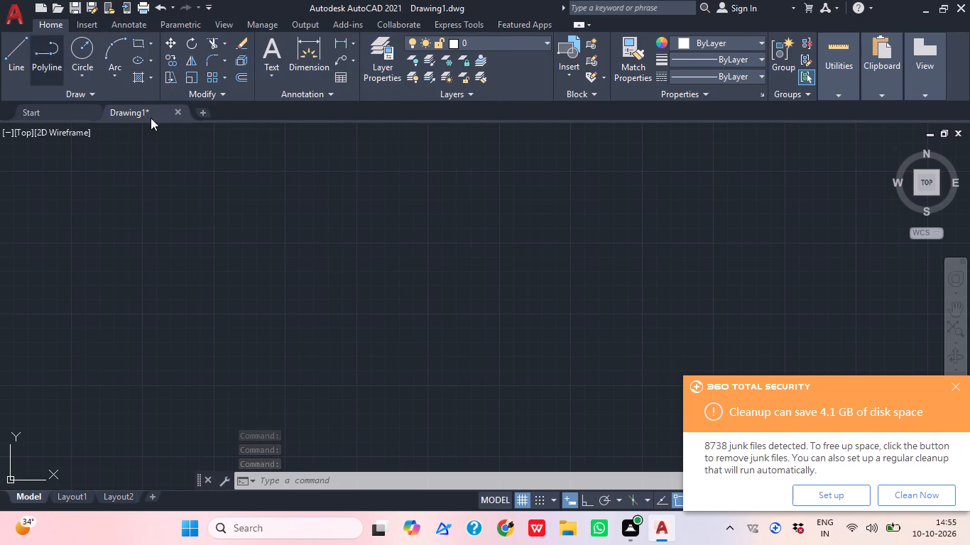
Make WALL the current layer and draw a horizontal and a vertical construction line through one point with Ortho on.
click(528, 39)
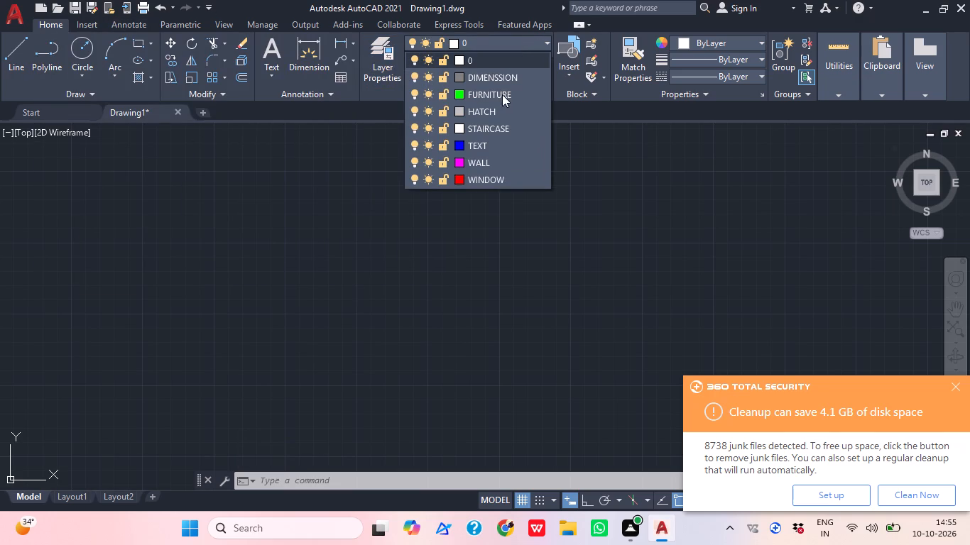
click(479, 163)
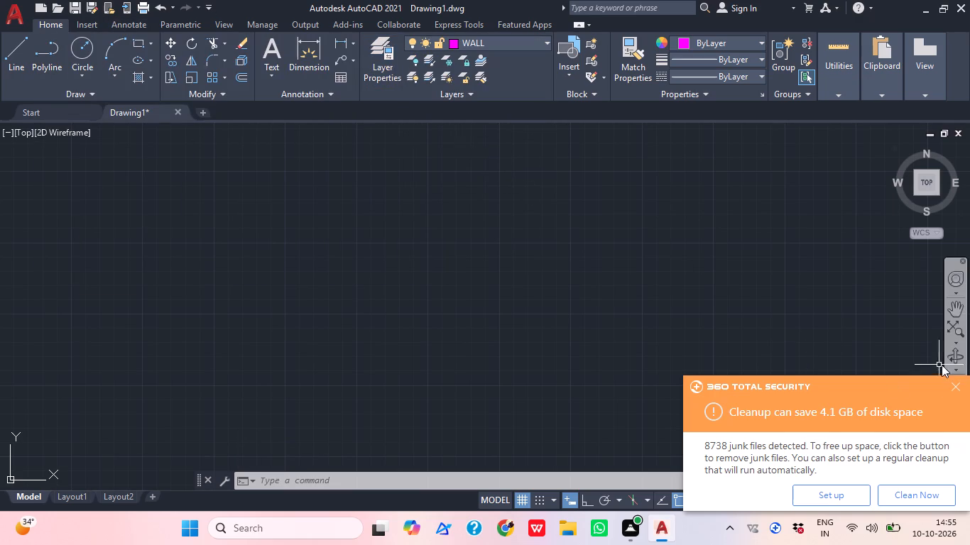
scroll(751, 314, down, 2)
middle_drag(751, 314, 663, 378)
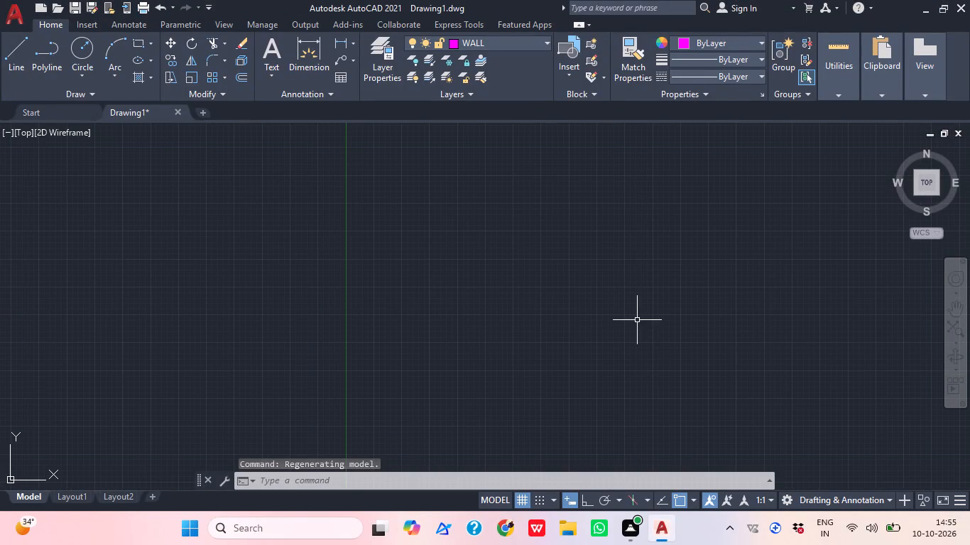
text(XL)
key(space)
click(469, 210)
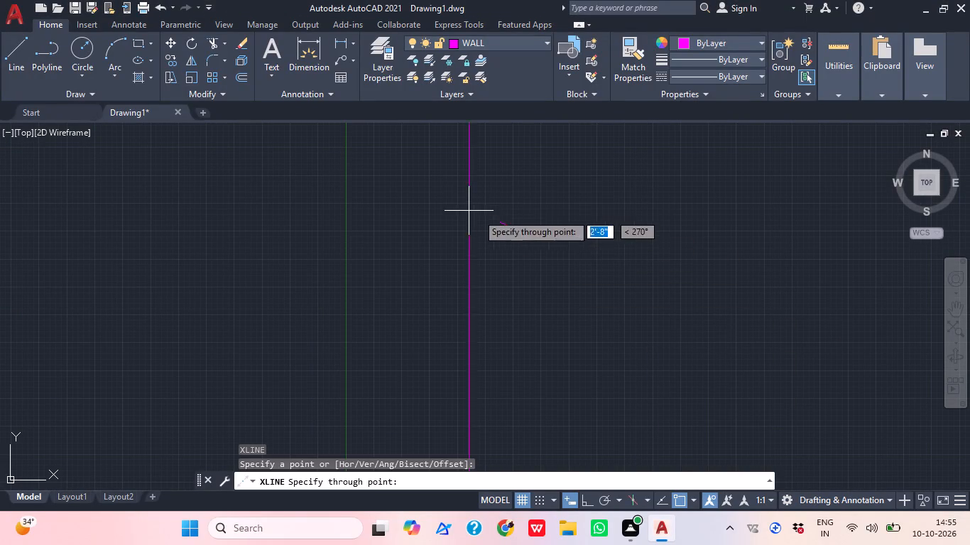
drag(587, 501, 589, 494)
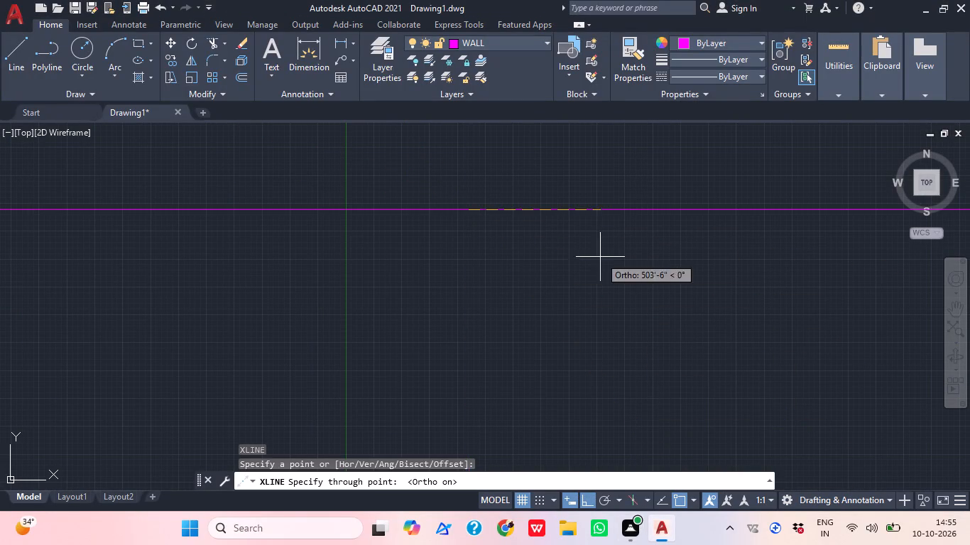
click(593, 256)
click(481, 293)
middle_drag(597, 272, 429, 348)
key(Escape)
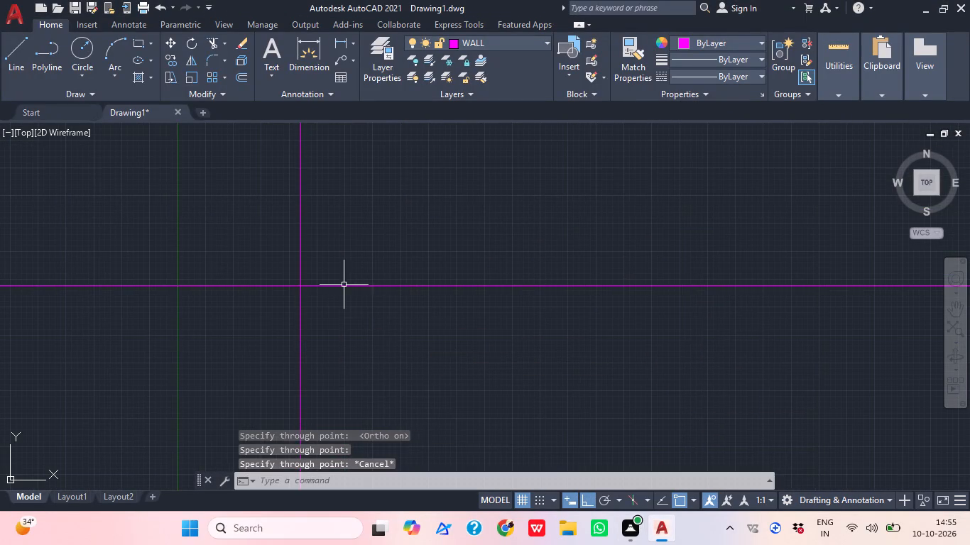
Offset the horizontal construction line 9" downward.
middle_drag(334, 285, 412, 316)
text(O)
key(space)
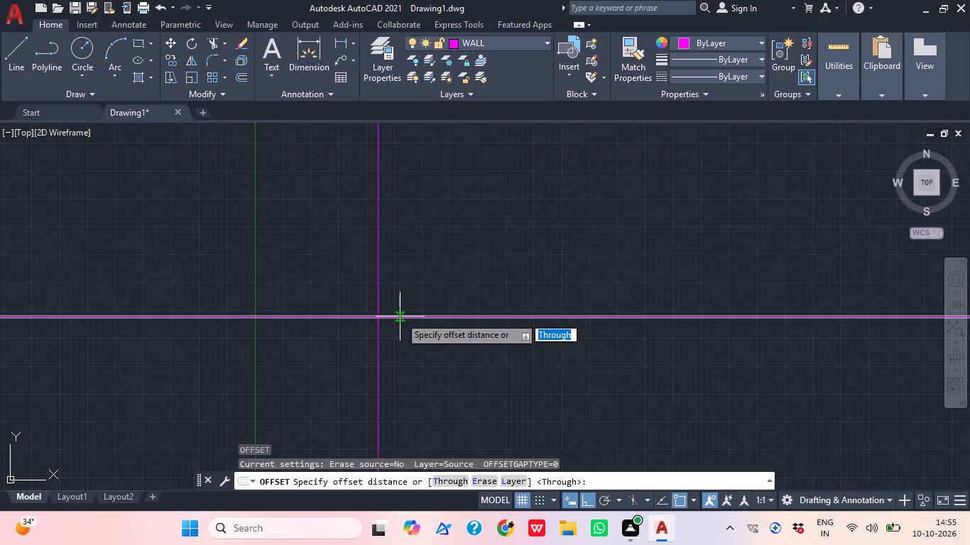
text(9")
key(Return)
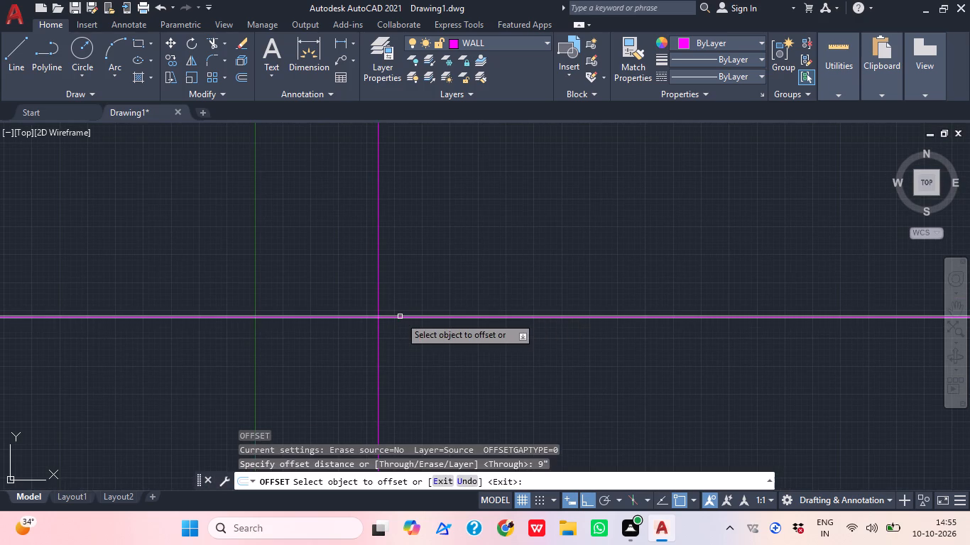
click(400, 316)
click(421, 359)
key(Return)
Offset the vertical construction line 9" to its right-hand side.
key(Return)
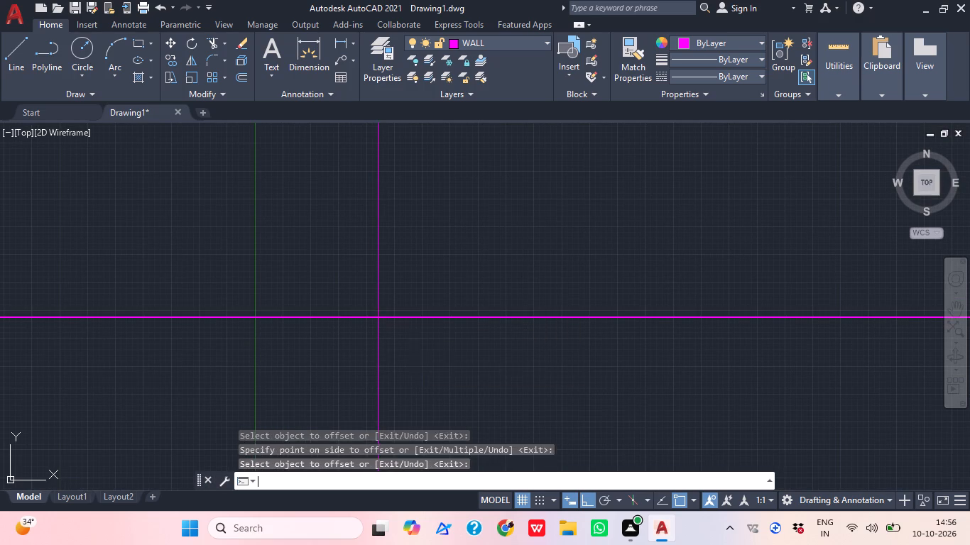
key(Return)
click(378, 360)
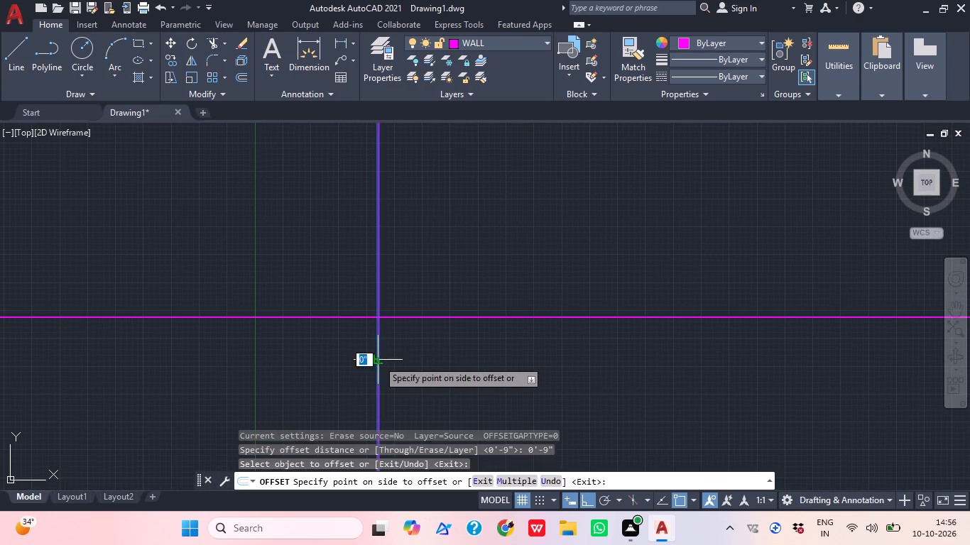
click(424, 368)
key(Escape)
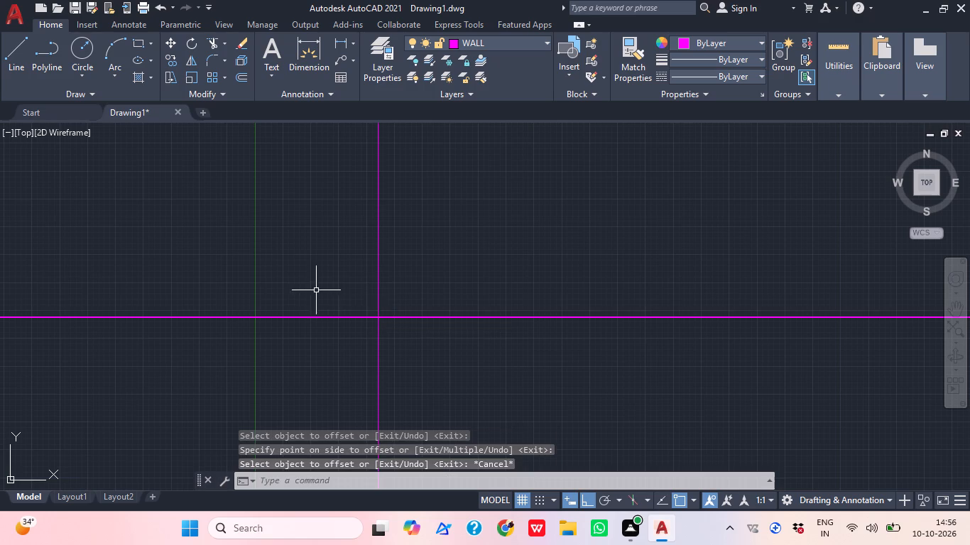
scroll(330, 300, up, 2)
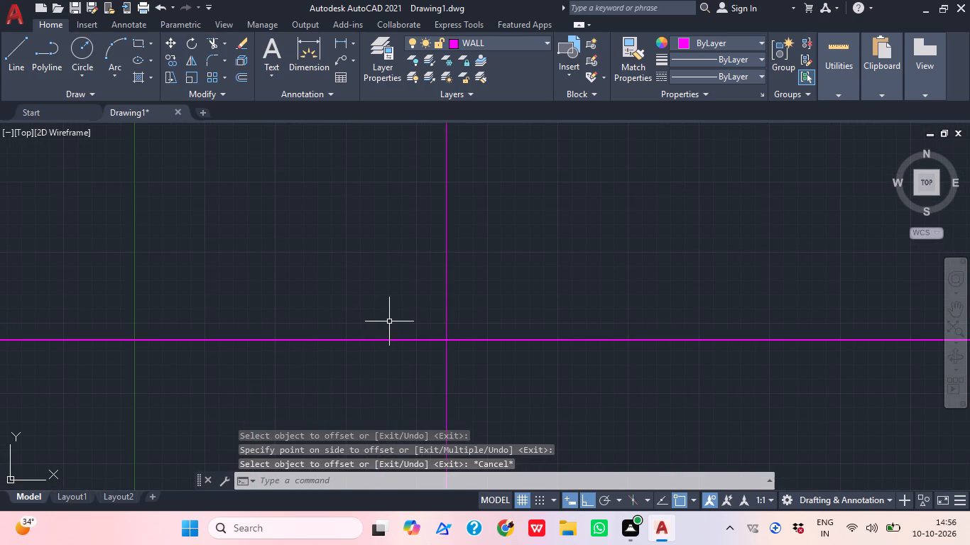
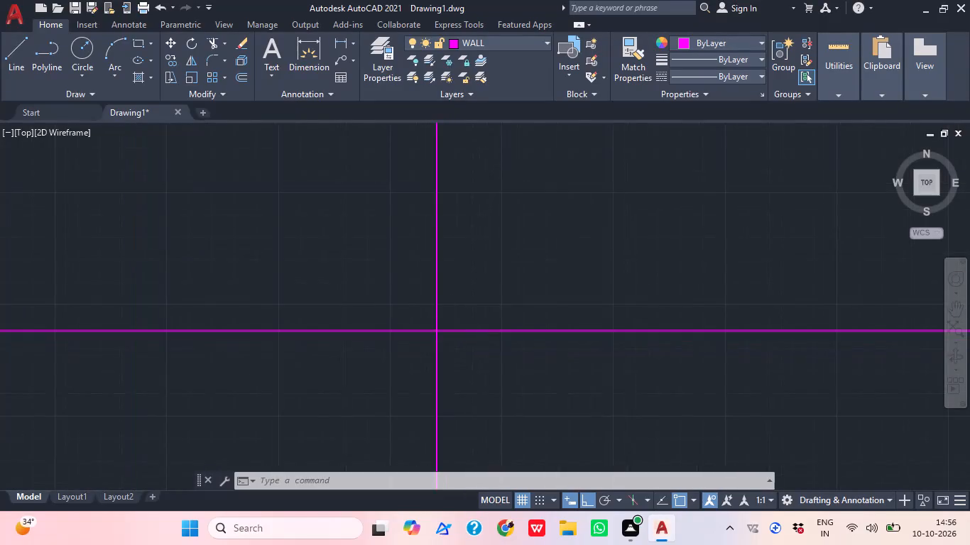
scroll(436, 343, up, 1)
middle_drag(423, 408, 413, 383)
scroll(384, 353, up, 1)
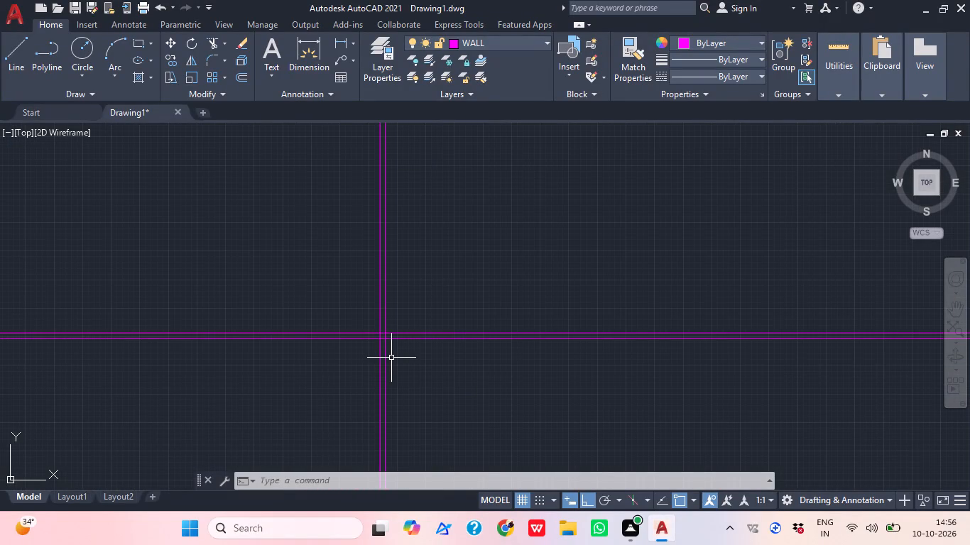
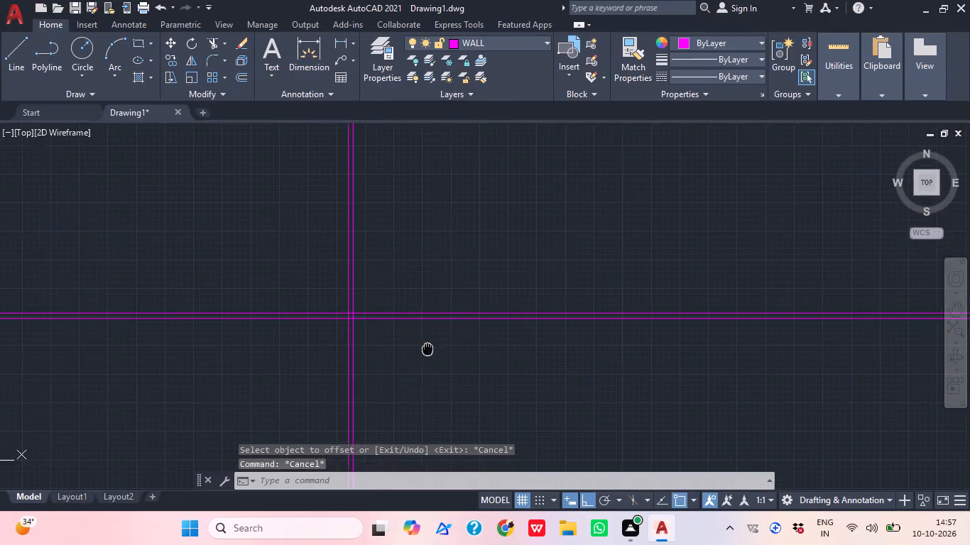
Trim the wall lines that extend past the northwest corner, above the horizontal wall and west of the vertical wall.
text(TR)
key(space)
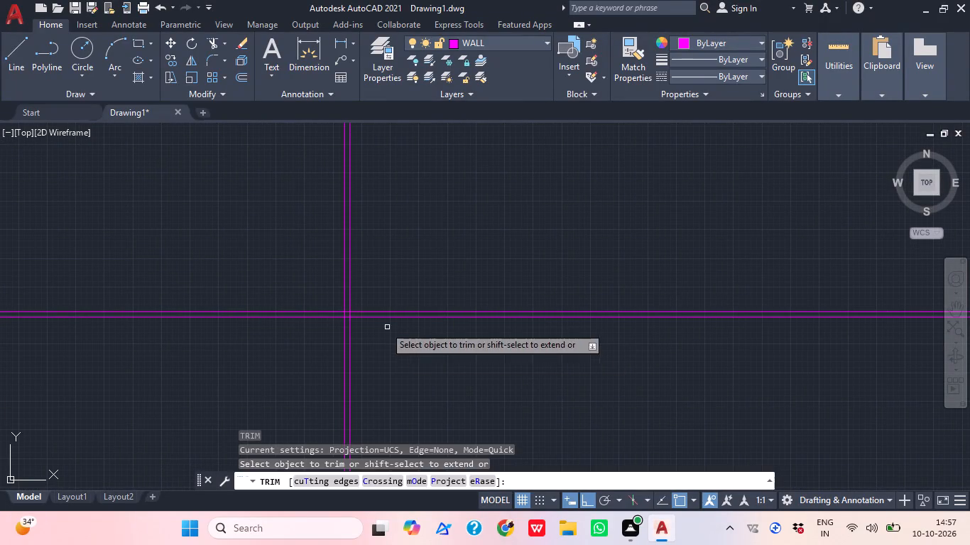
drag(310, 292, 321, 290)
click(392, 267)
drag(307, 294, 327, 338)
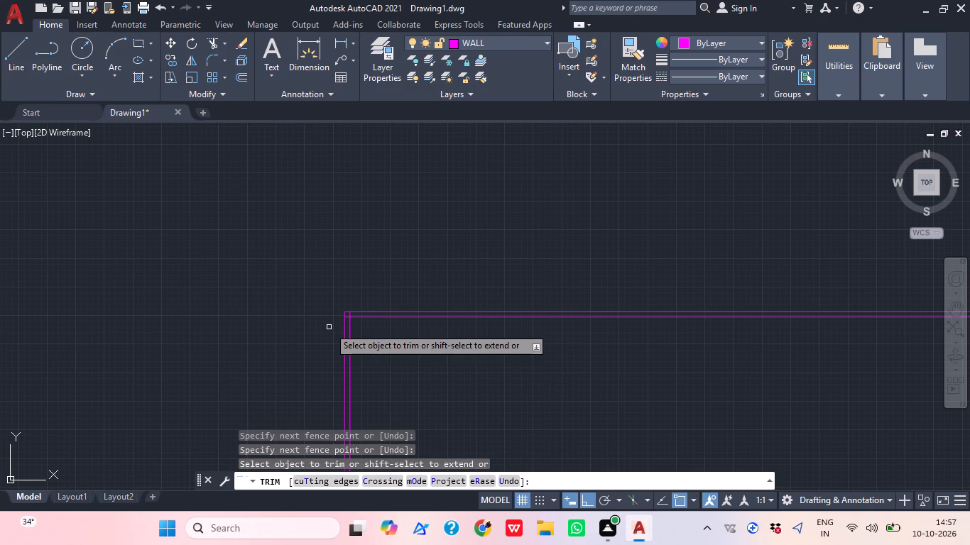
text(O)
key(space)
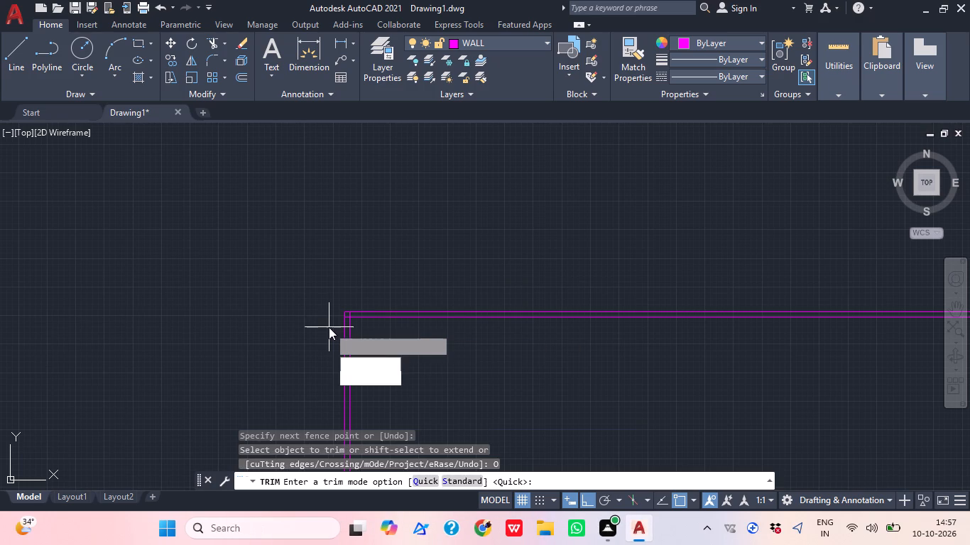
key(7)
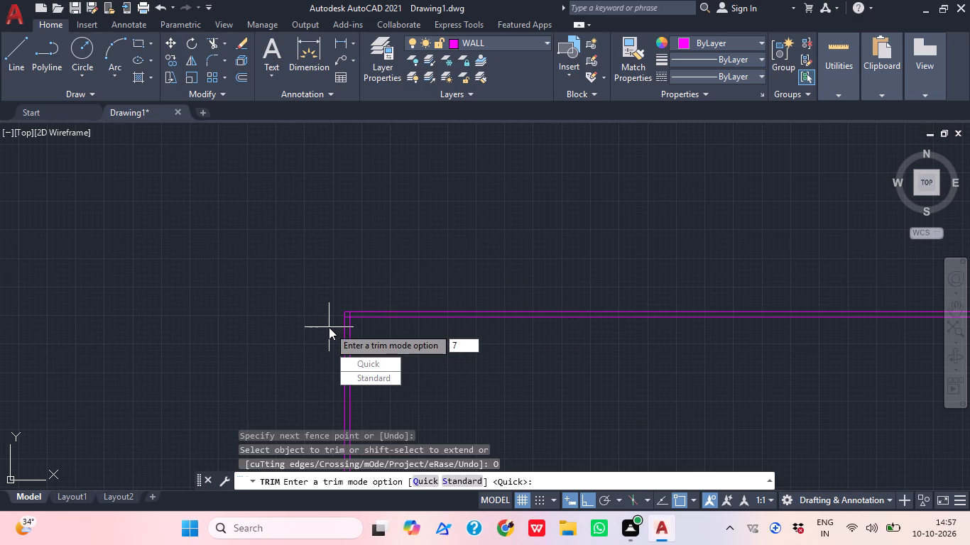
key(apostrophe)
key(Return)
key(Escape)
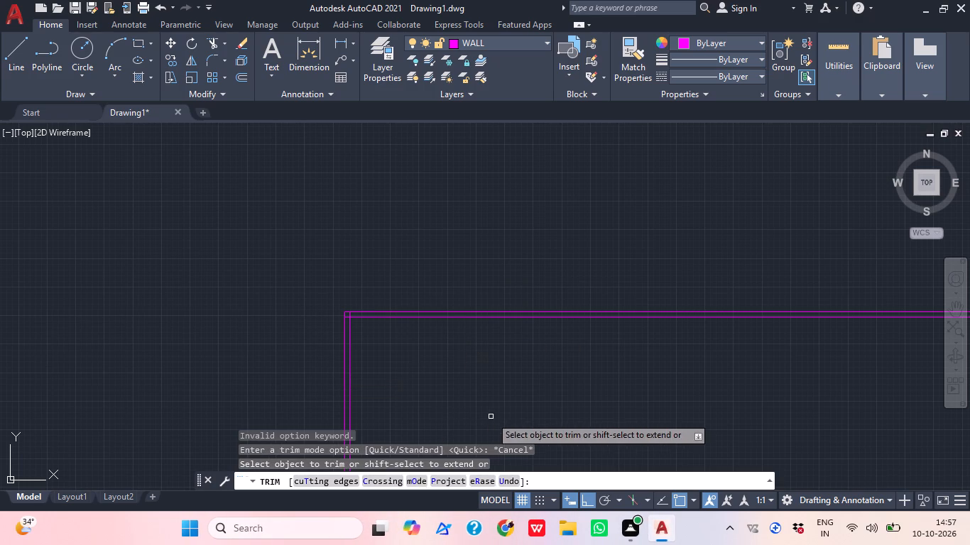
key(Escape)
Offset the inner line of the west wall 7' to the east, into the plan.
text(O)
key(space)
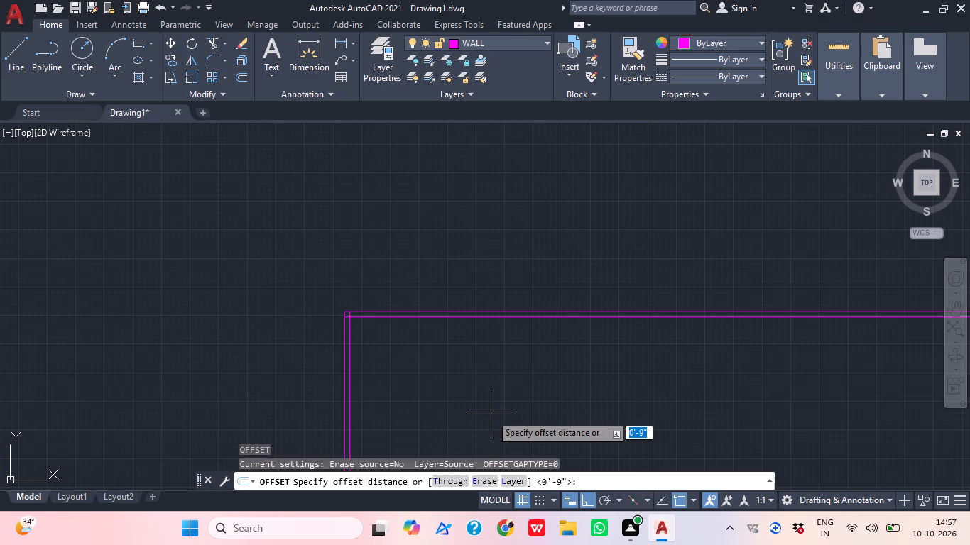
text(7')
key(Return)
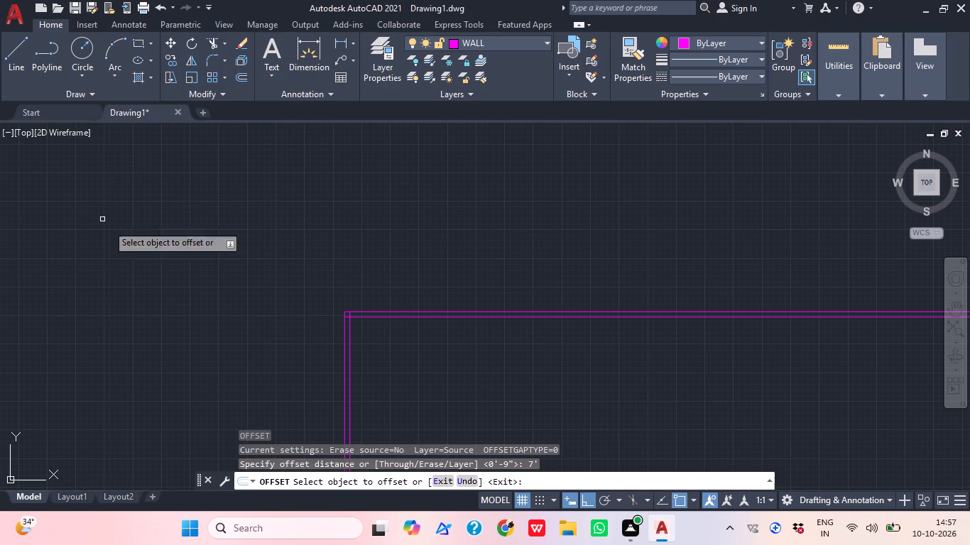
middle_drag(366, 357, 350, 302)
scroll(350, 302, up, 3)
middle_drag(297, 256, 331, 381)
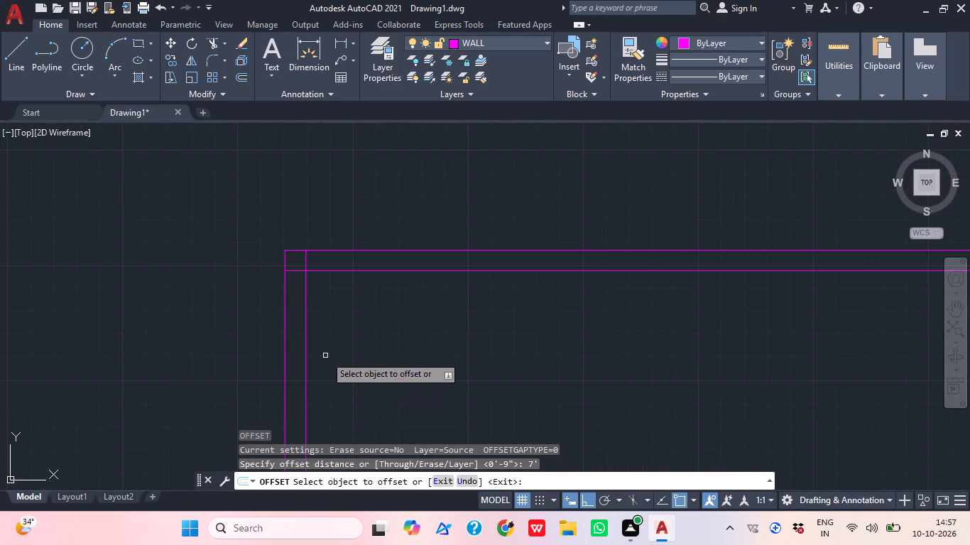
click(307, 336)
click(412, 348)
middle_drag(480, 353, 357, 366)
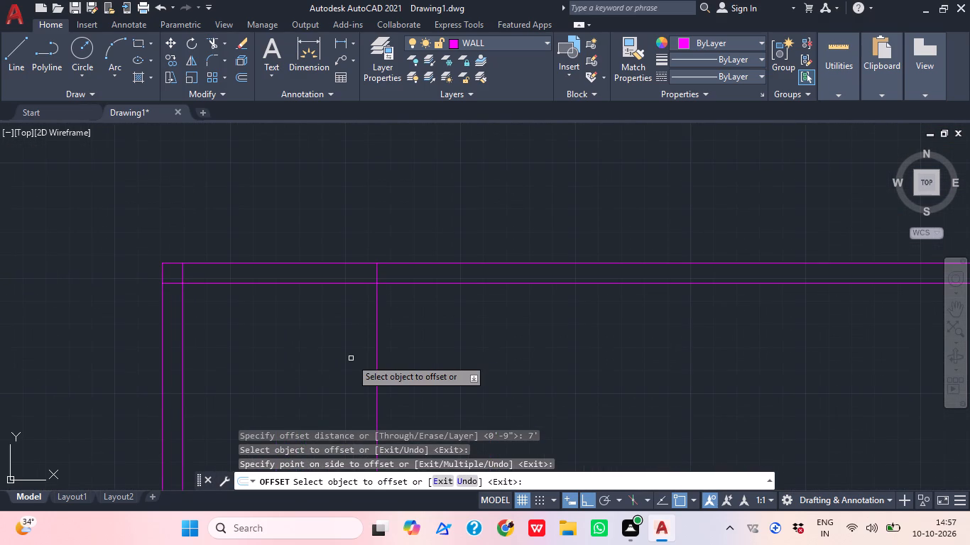
key(space)
Offset the new vertical line 4.5" to the east to form the first partition wall.
key(space)
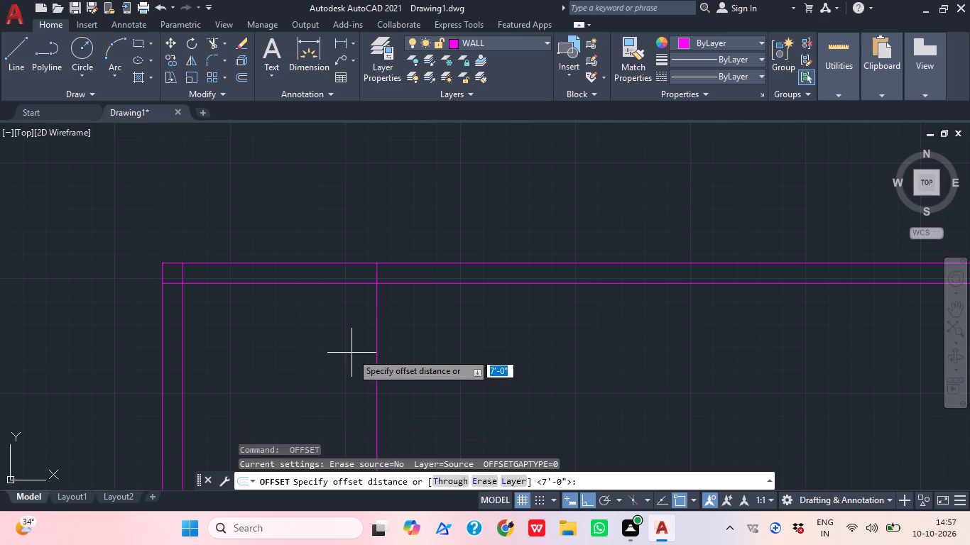
text(4.6)
key(BackSpace)
text(5")
key(Return)
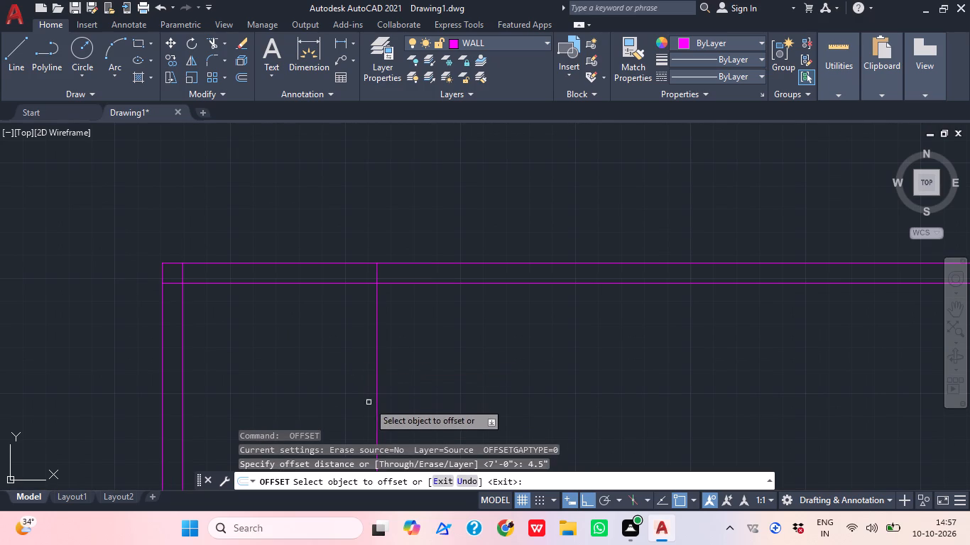
click(378, 385)
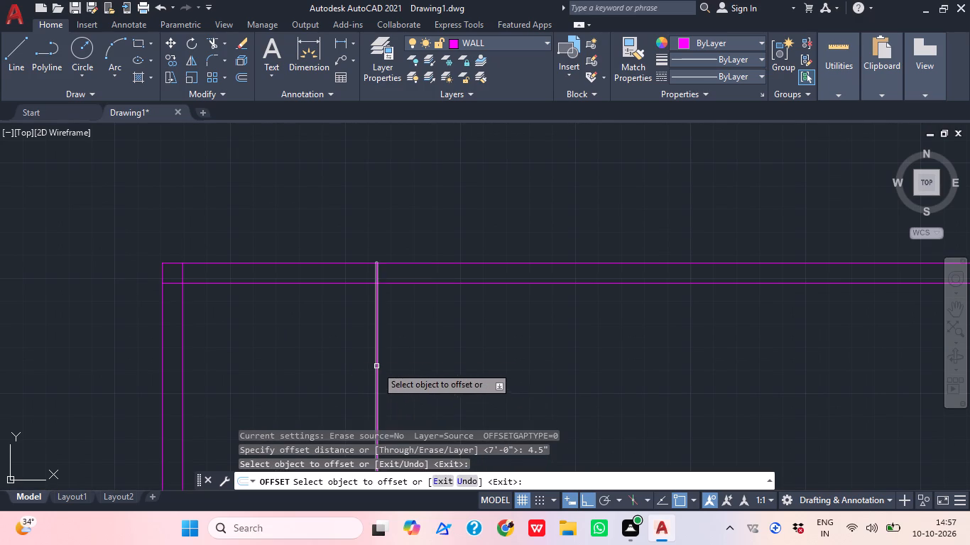
click(376, 366)
click(443, 370)
middle_drag(516, 367, 398, 360)
key(space)
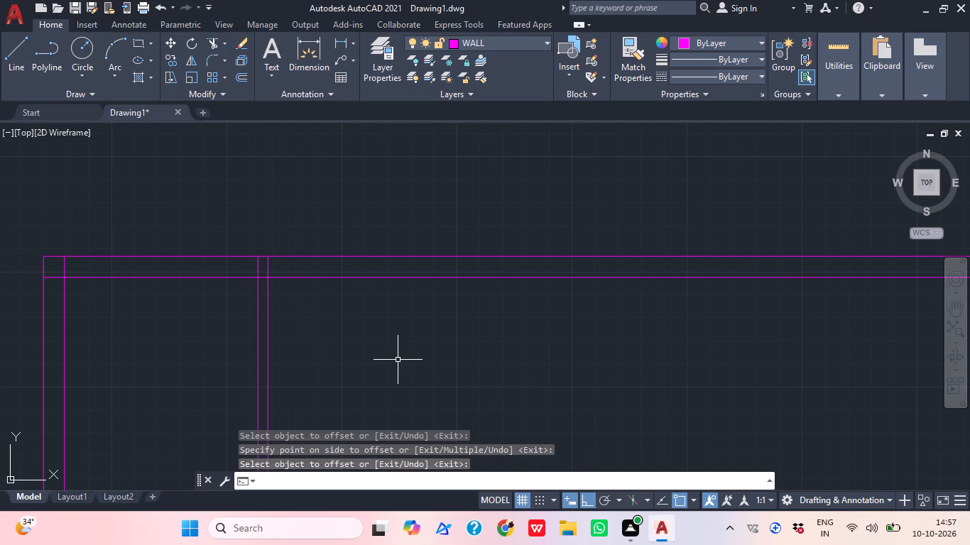
Offset the east face of the first partition wall 7' to the east.
key(space)
text(7')
key(Return)
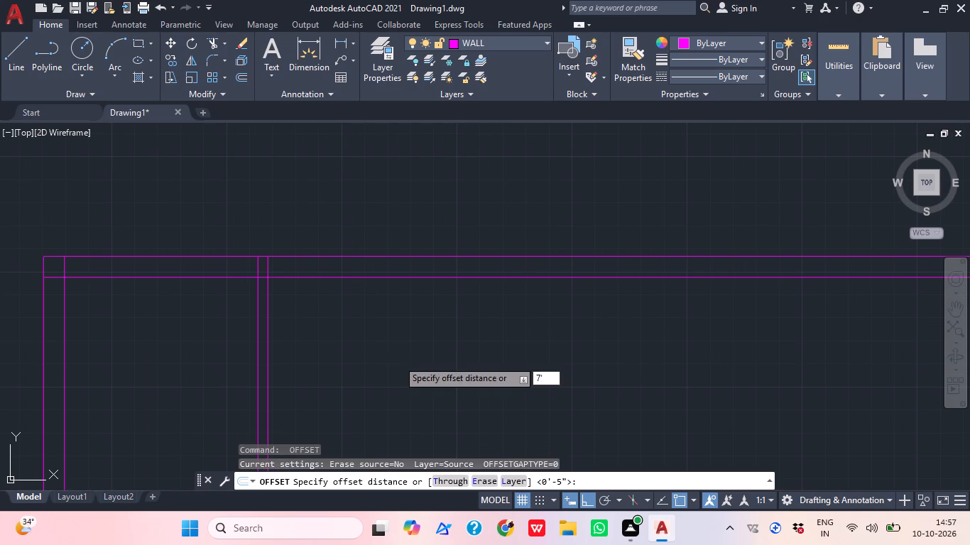
click(268, 341)
click(344, 345)
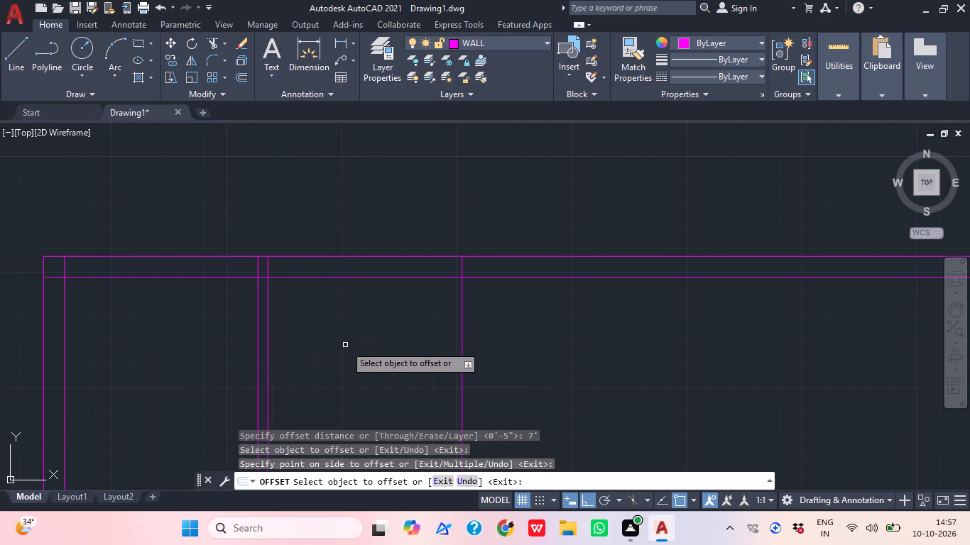
key(space)
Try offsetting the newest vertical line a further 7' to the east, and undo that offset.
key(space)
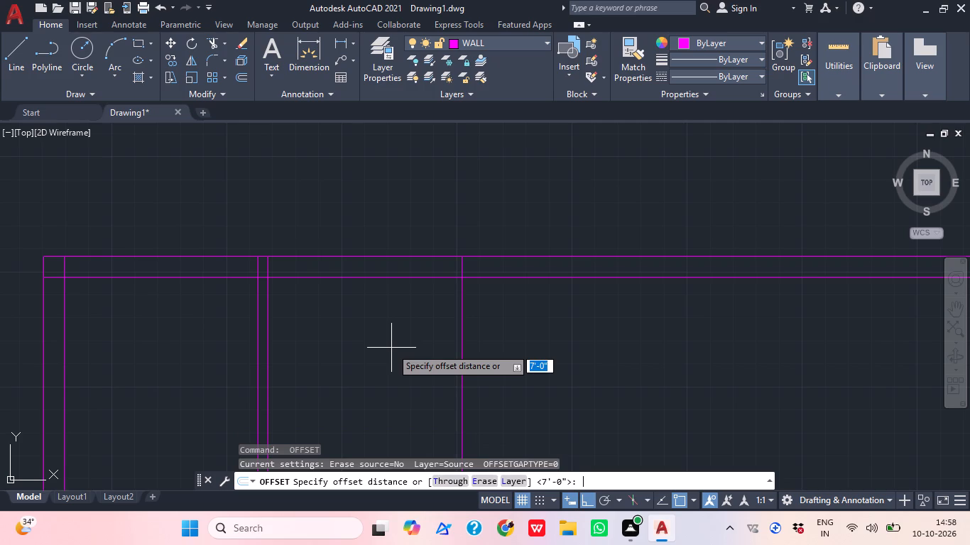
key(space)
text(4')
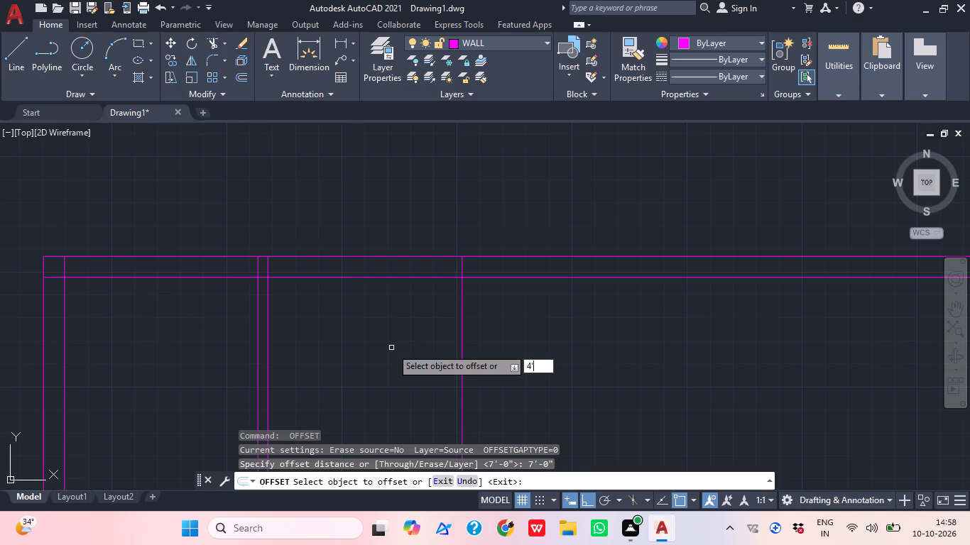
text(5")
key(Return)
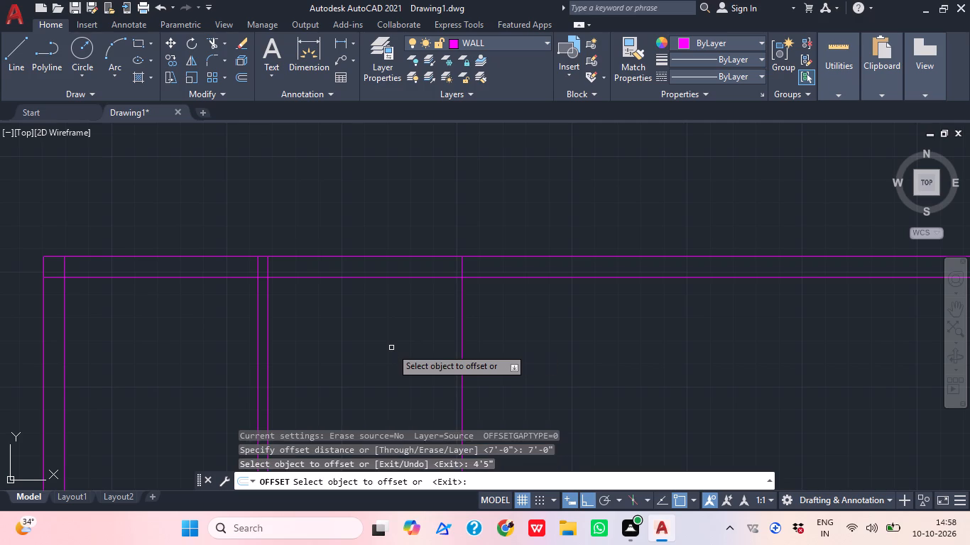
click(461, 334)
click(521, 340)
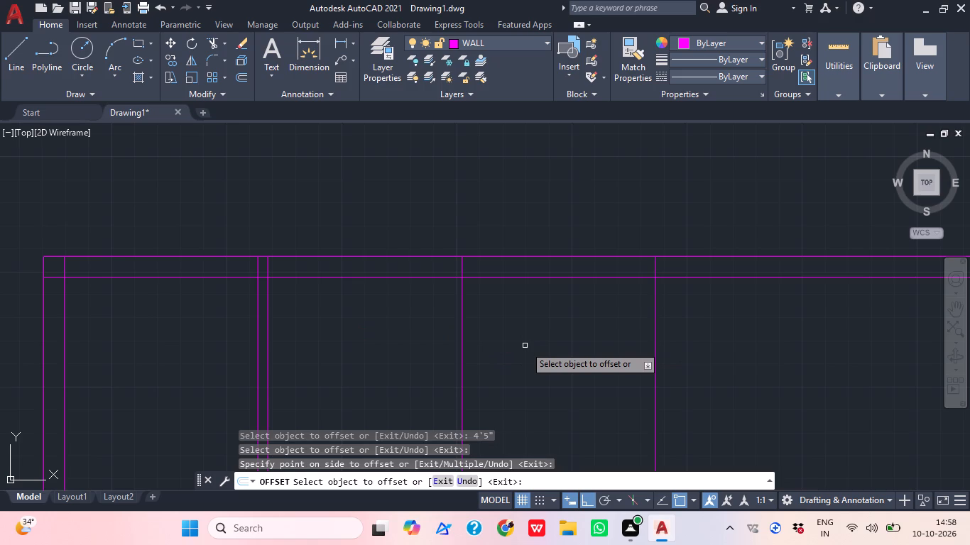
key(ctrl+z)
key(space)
Offset the newest vertical line 4.5" to the east to form the second partition wall.
key(space)
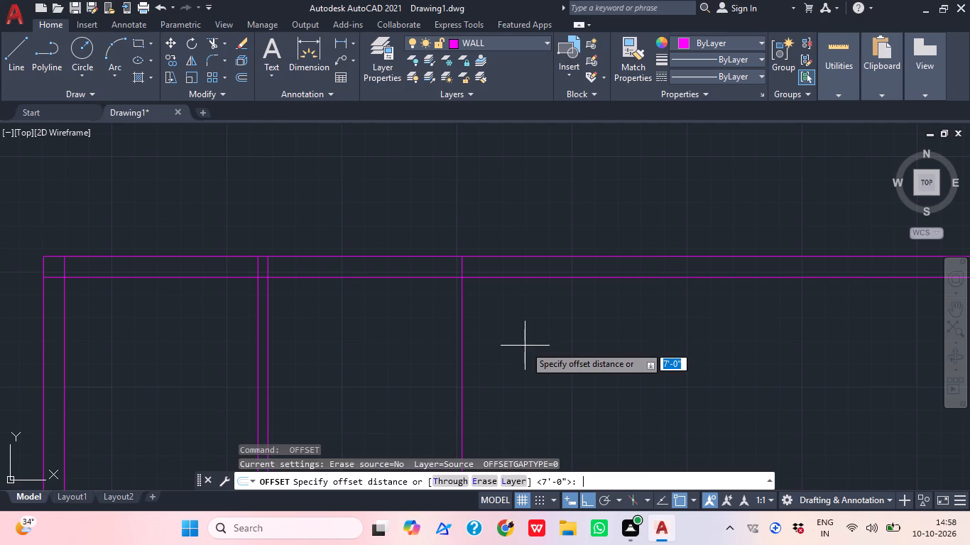
text(4.5")
key(Return)
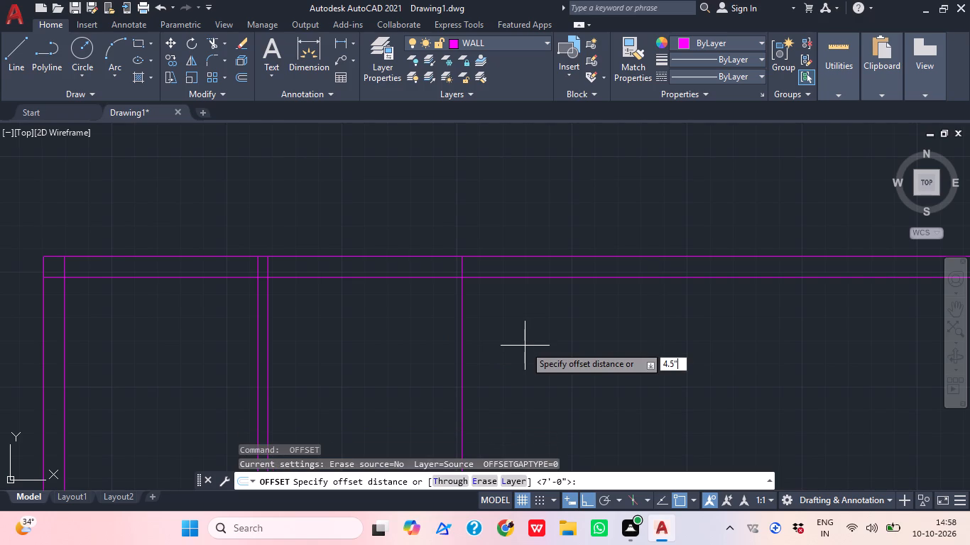
click(464, 320)
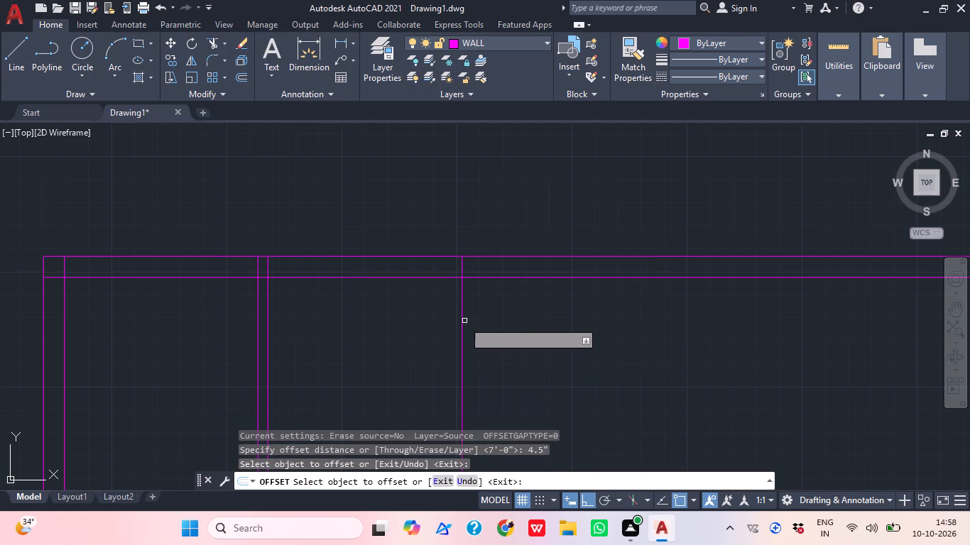
click(460, 319)
click(503, 324)
middle_drag(503, 339, 452, 338)
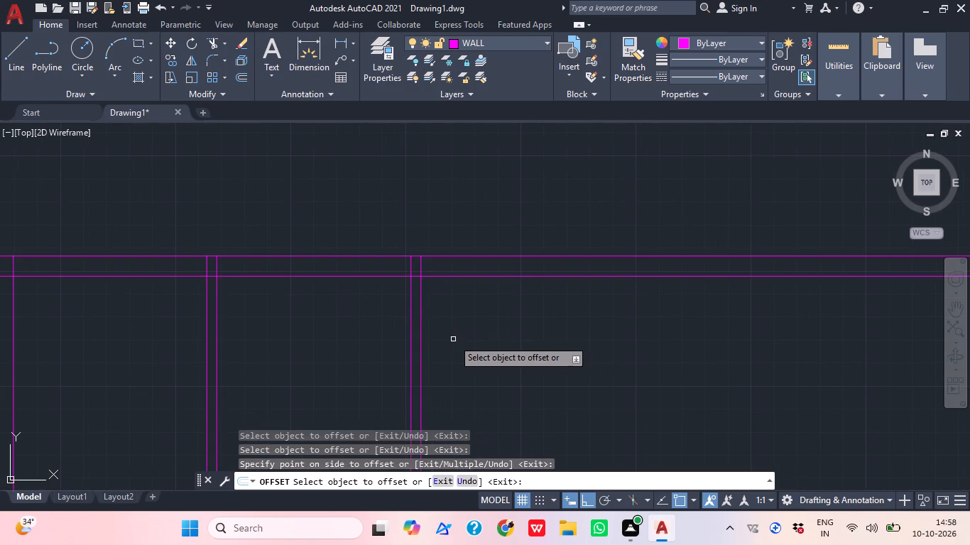
key(space)
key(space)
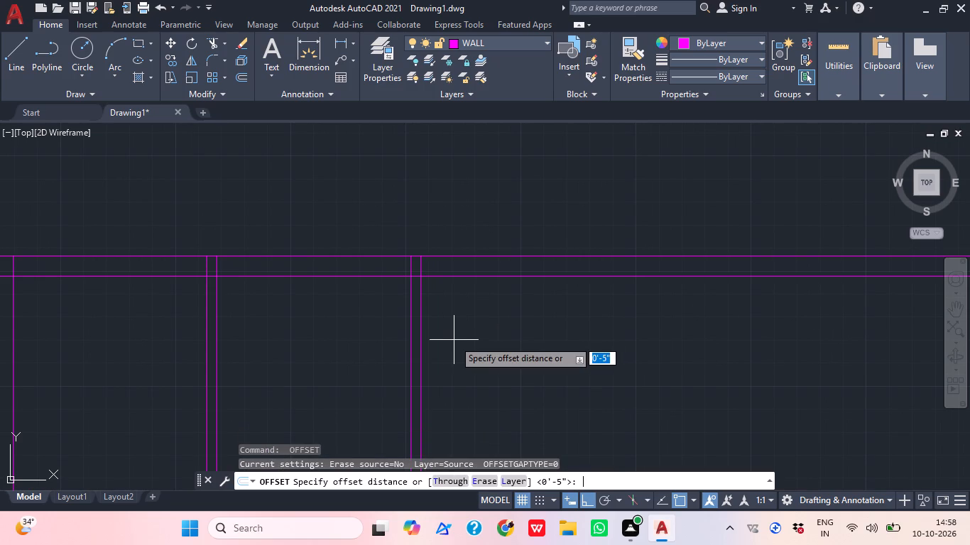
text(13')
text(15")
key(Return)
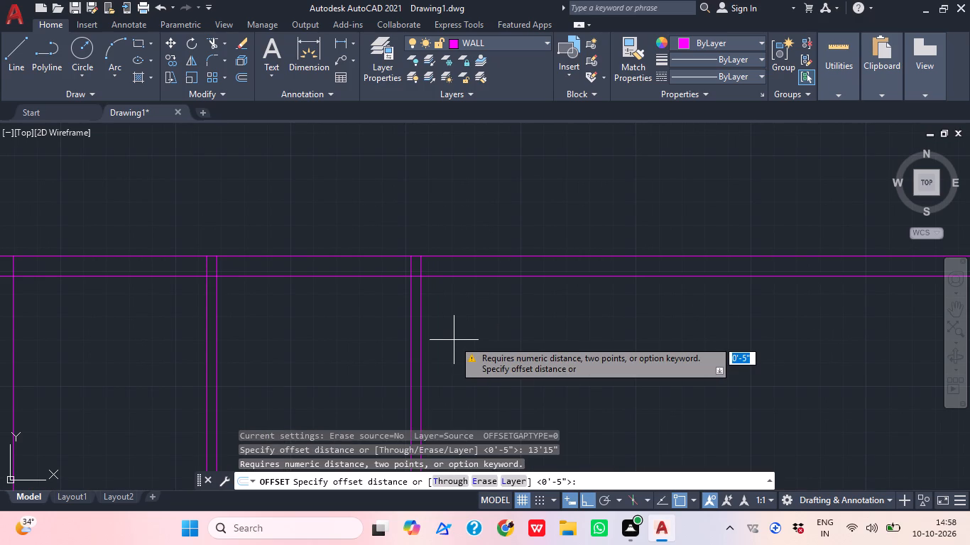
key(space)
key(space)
Offset the east face of the second partition wall 13' to the east.
key(space)
text(13'5)
key(BackSpace)
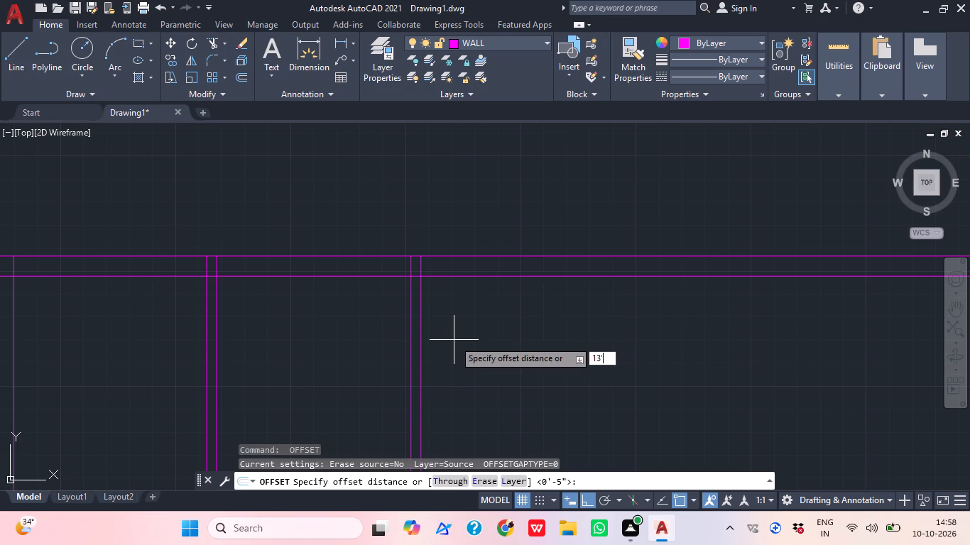
key(Return)
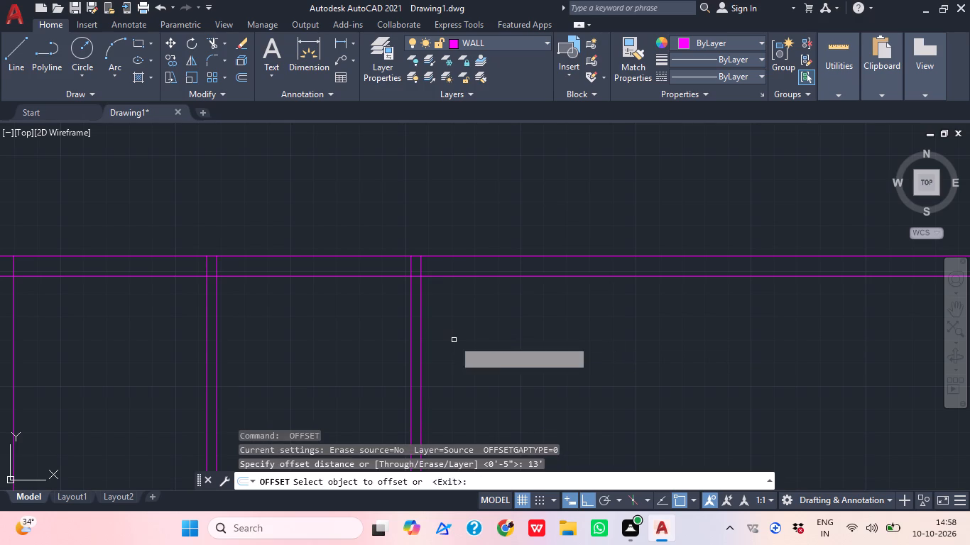
scroll(330, 436, up, 1)
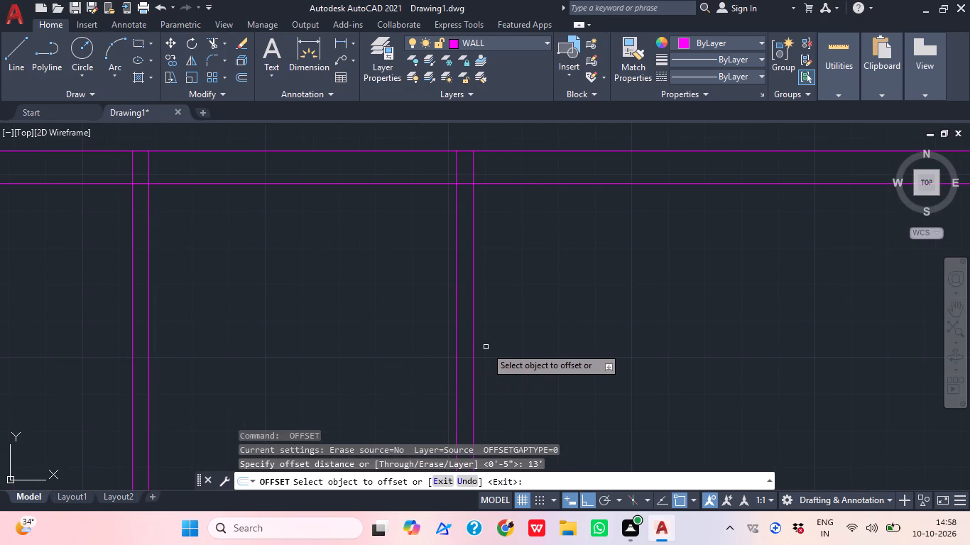
click(475, 327)
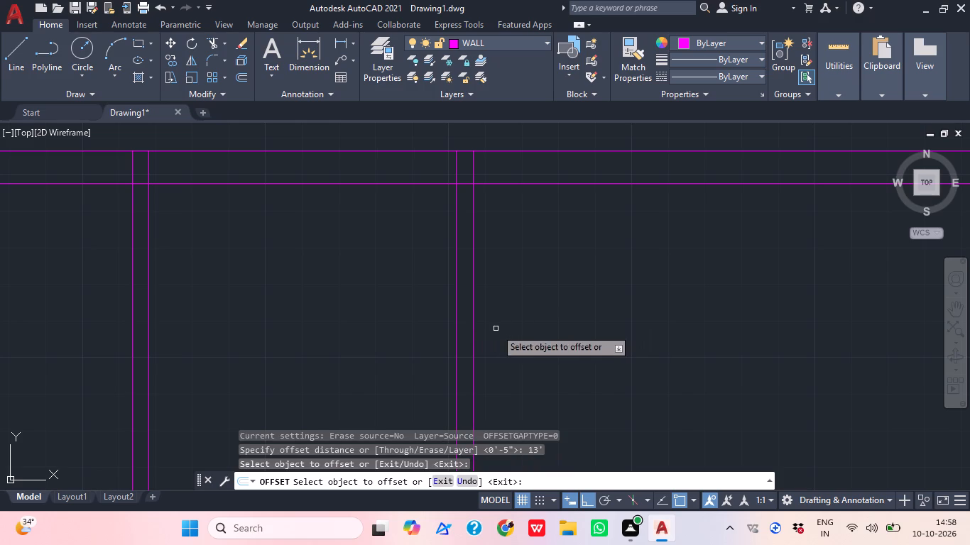
click(473, 311)
middle_drag(538, 305, 299, 334)
scroll(371, 309, down, 1)
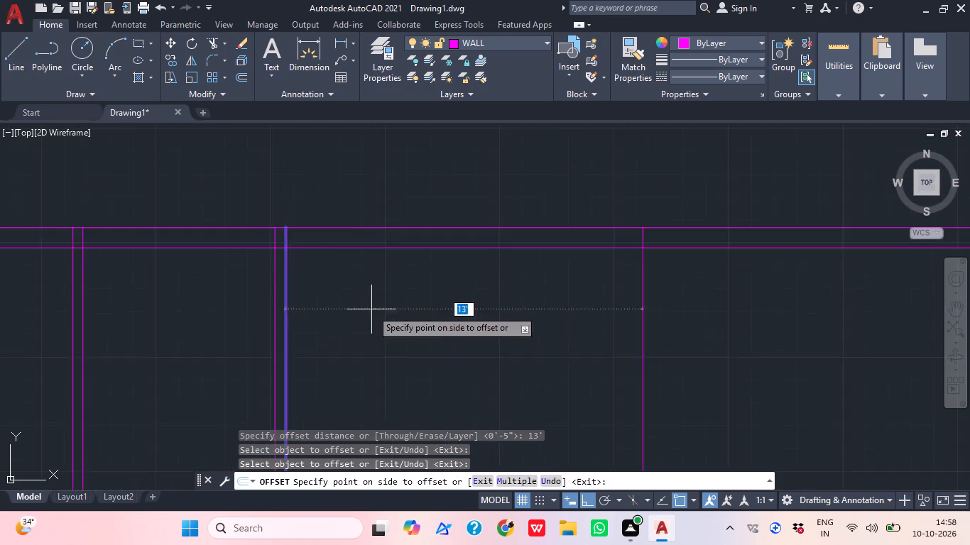
scroll(371, 309, down, 1)
click(439, 361)
middle_drag(544, 342, 418, 367)
scroll(418, 367, down, 1)
key(space)
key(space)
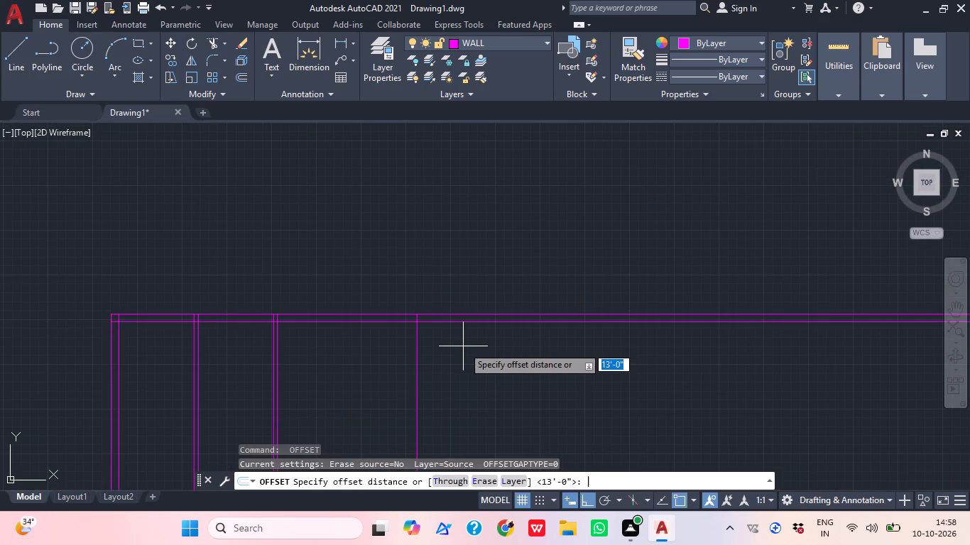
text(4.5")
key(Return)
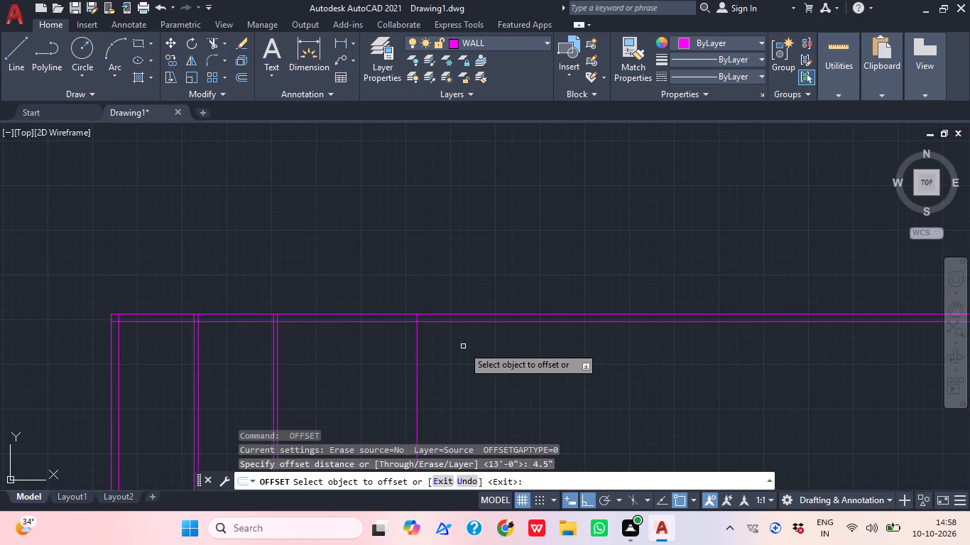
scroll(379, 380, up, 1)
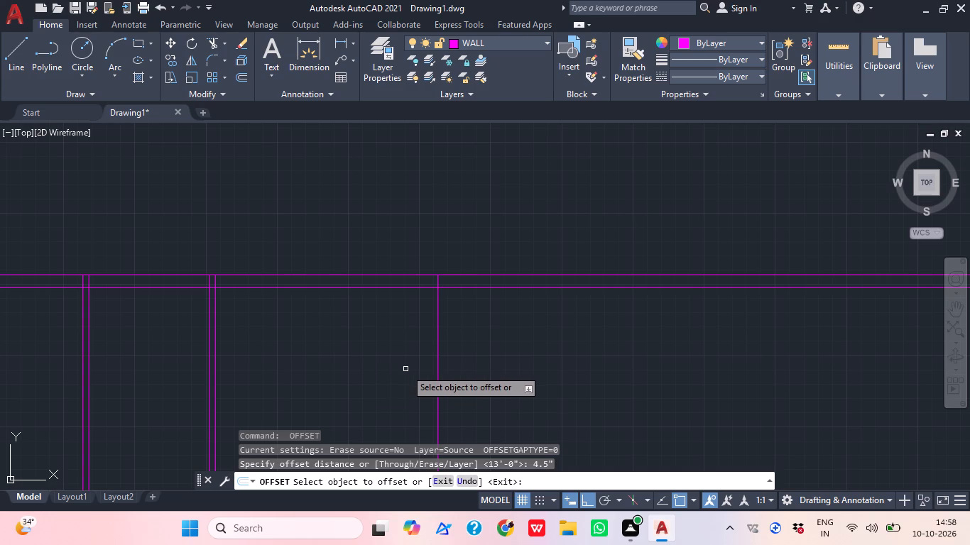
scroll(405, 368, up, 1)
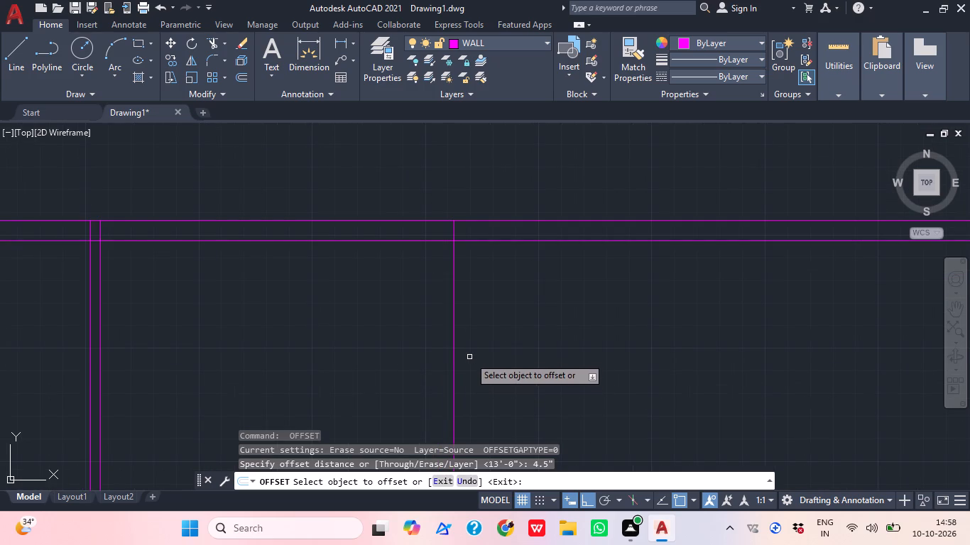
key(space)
Offset the newest vertical line 9" to the east to form a full-thickness cross wall.
key(space)
key(9)
key(shift+Return)
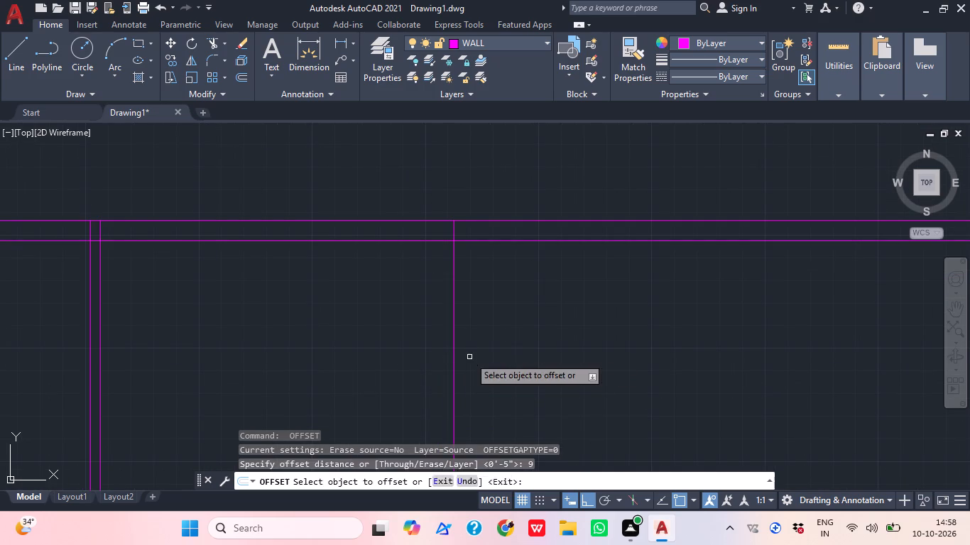
key(Return)
click(469, 357)
key(space)
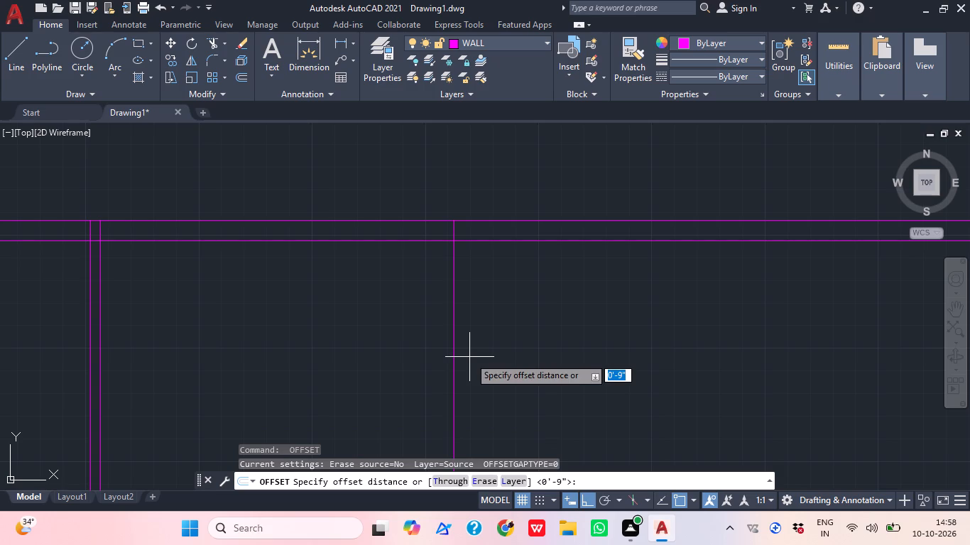
key(space)
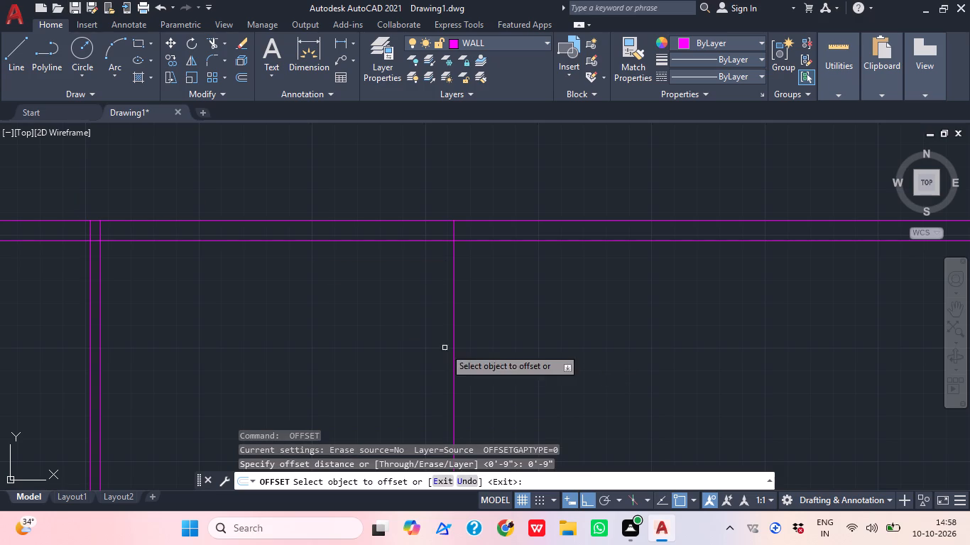
click(454, 295)
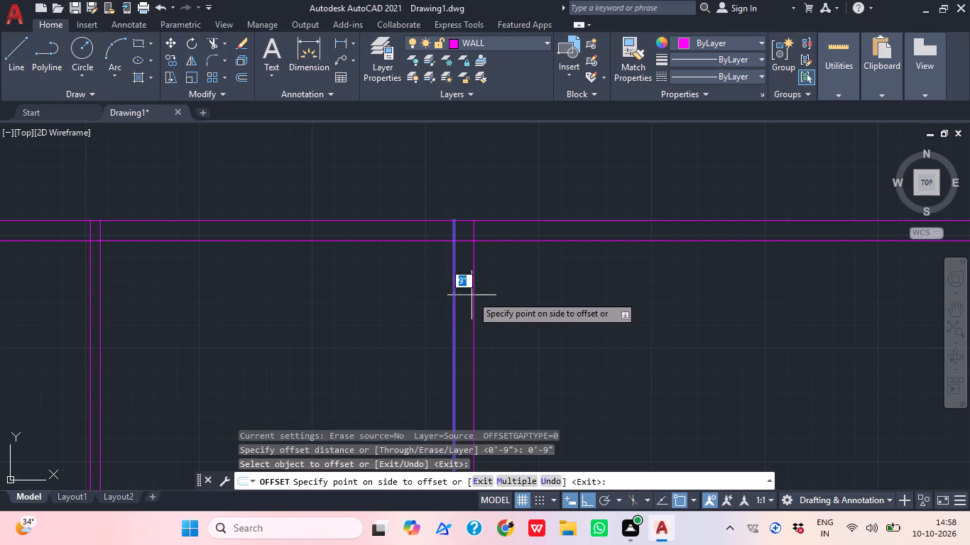
click(474, 297)
Offset the east face of the new 9" cross wall 5' to the east.
middle_drag(474, 289, 405, 309)
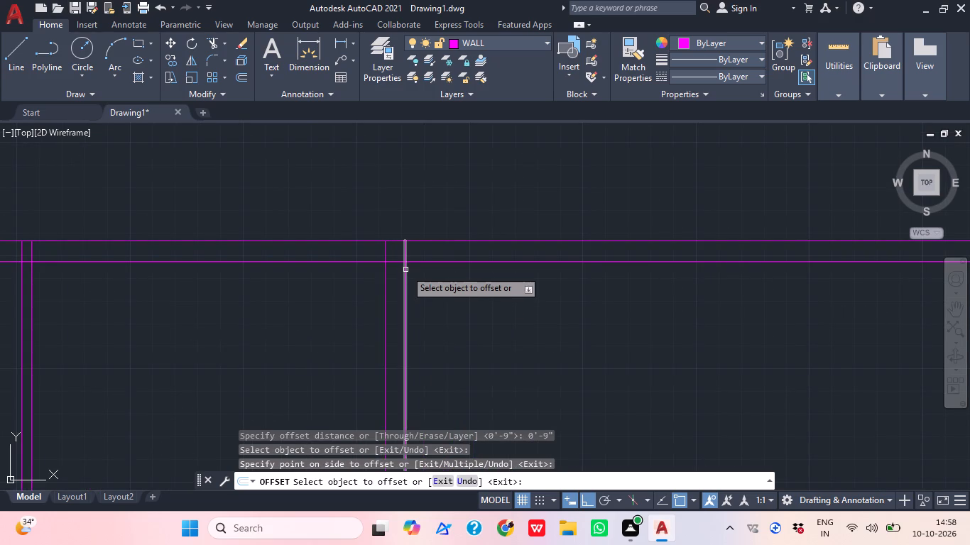
key(space)
key(space)
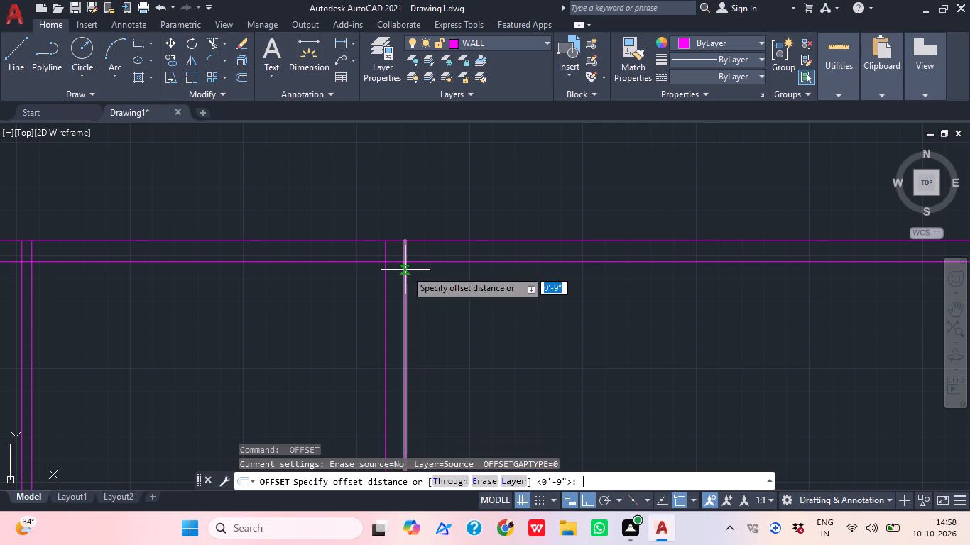
text(5')
key(Return)
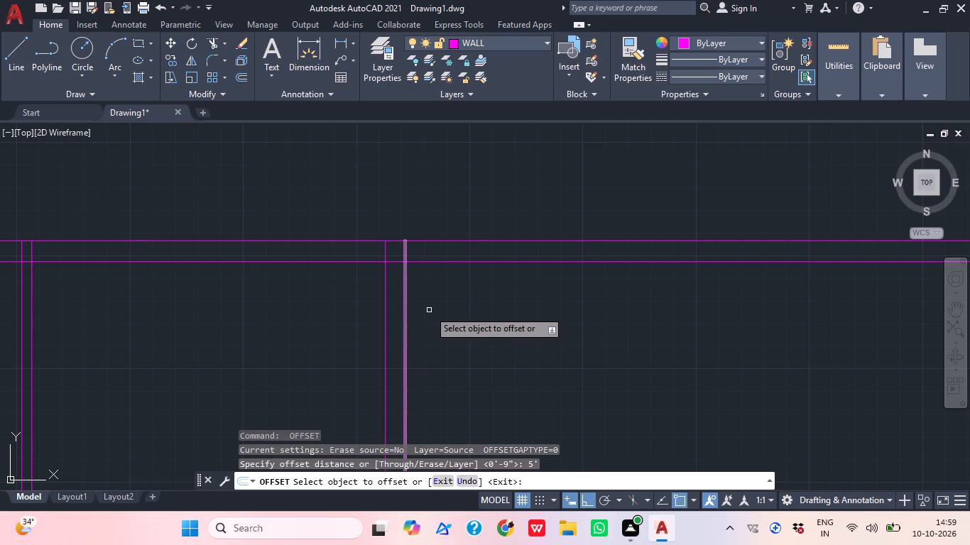
click(405, 297)
click(511, 301)
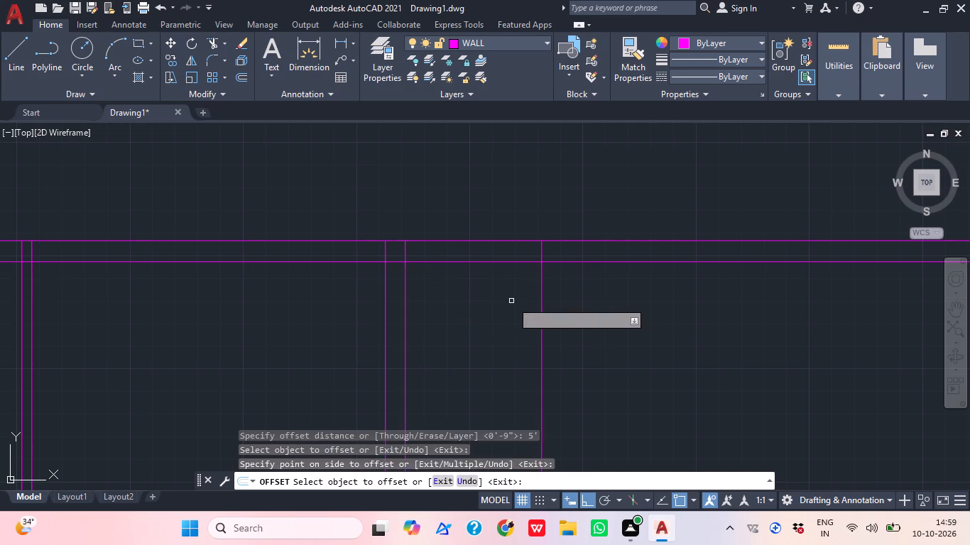
Offset the newest vertical line 9" to the east to form the second 9" cross wall.
key(space)
key(space)
key(space)
key(space)
key(space)
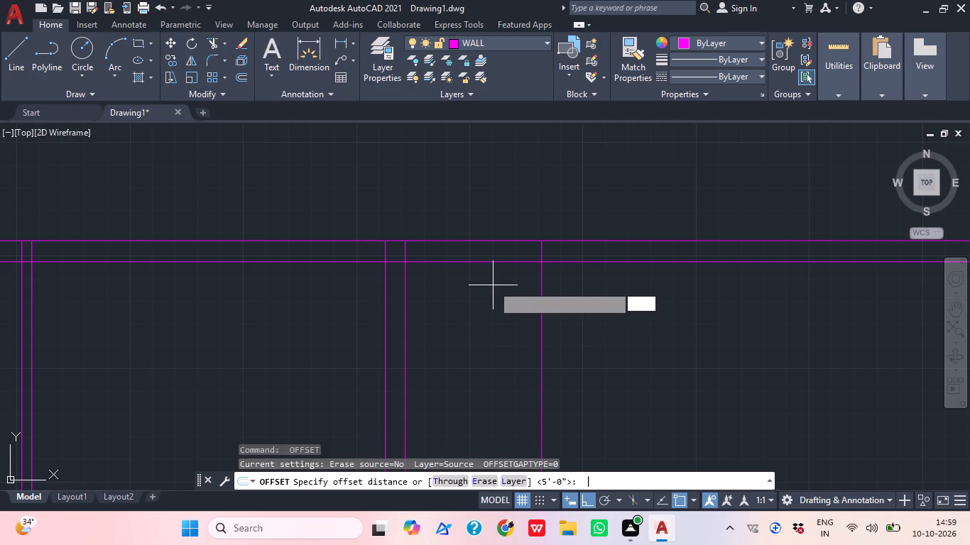
text(9")
key(Return)
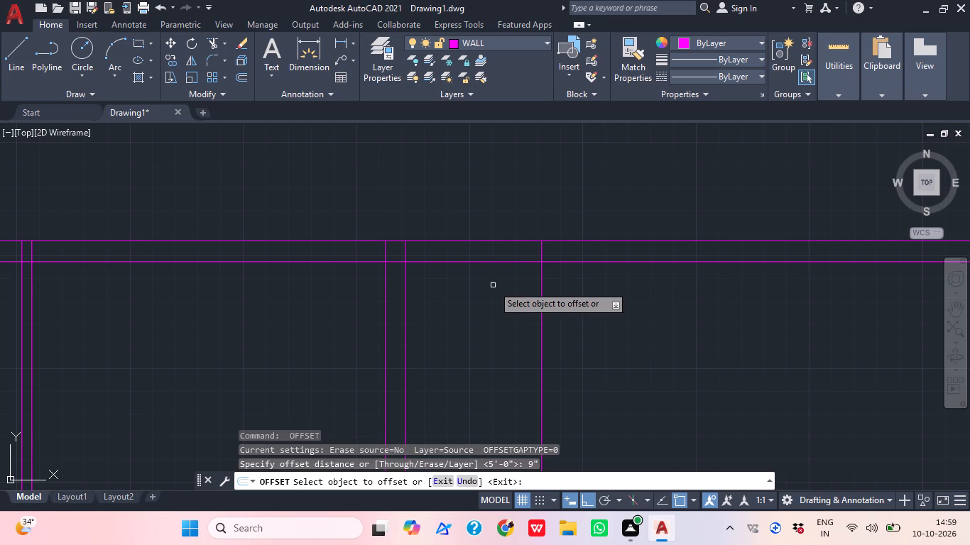
click(543, 288)
drag(574, 292, 575, 299)
Offset the east face of the second 9" cross wall 6'10" to the east.
middle_drag(604, 306, 530, 309)
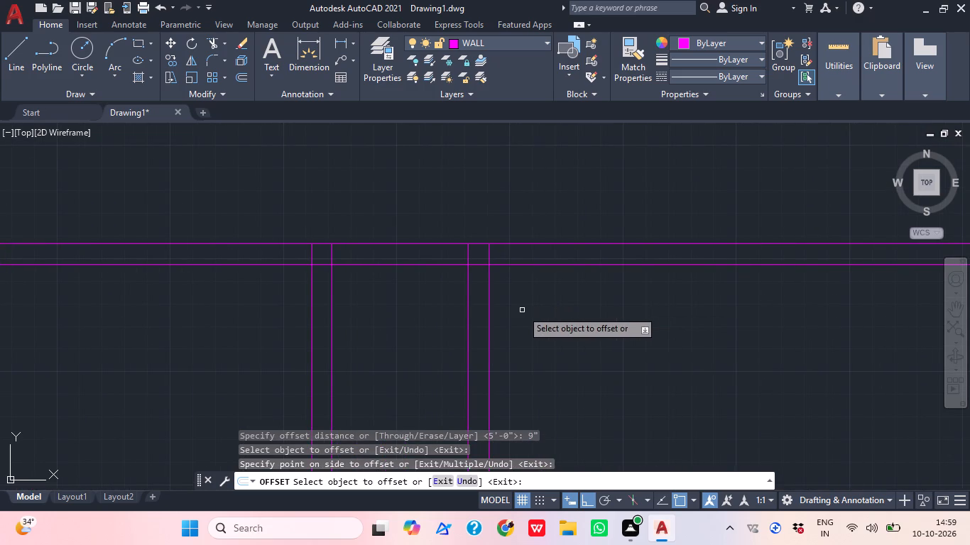
key(space)
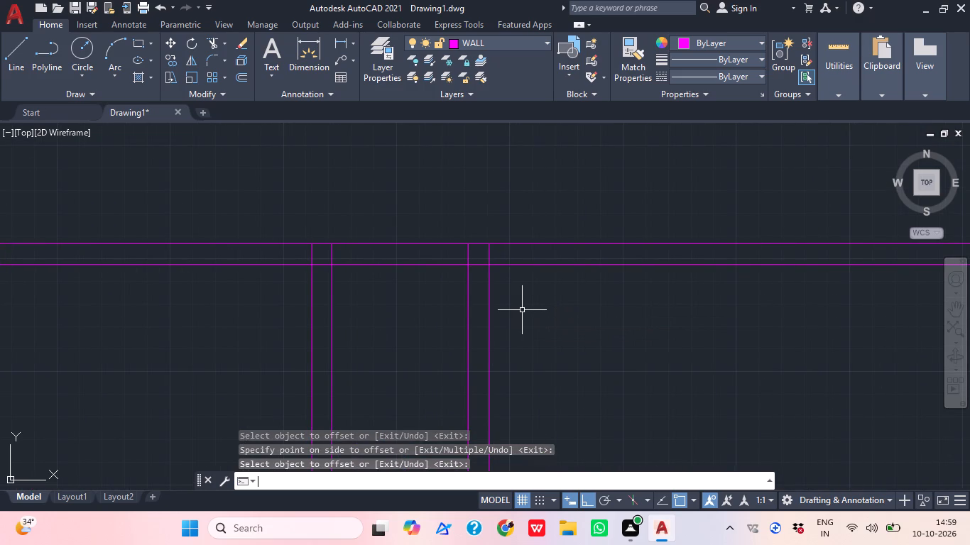
key(space)
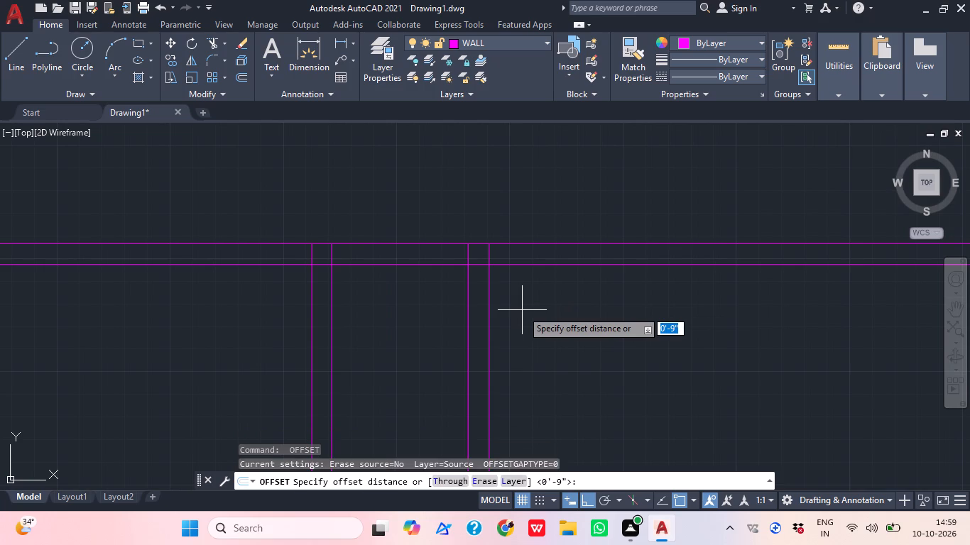
text(6'1)
text(0")
key(Return)
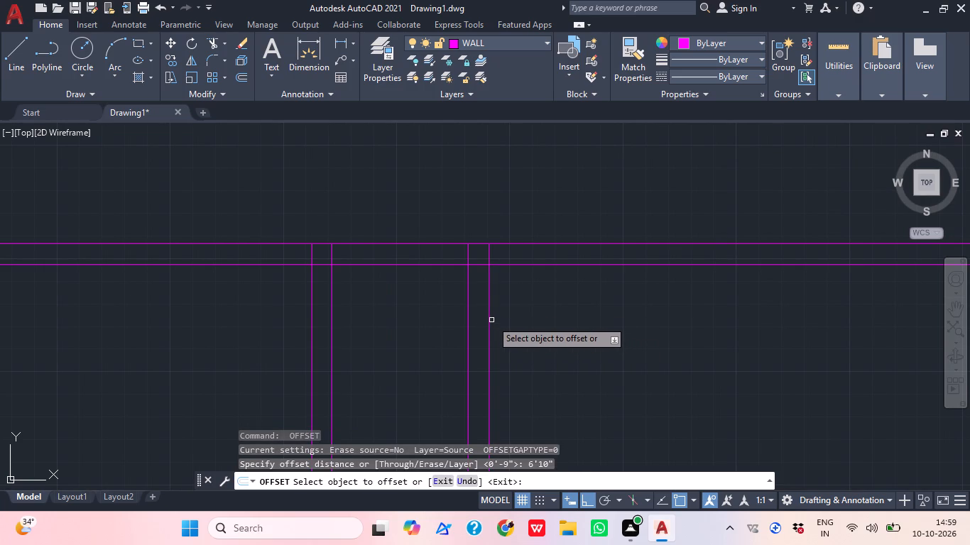
click(490, 316)
click(571, 322)
Offset the newest vertical line 9" to the east to form the east outer wall.
middle_drag(585, 328, 583, 329)
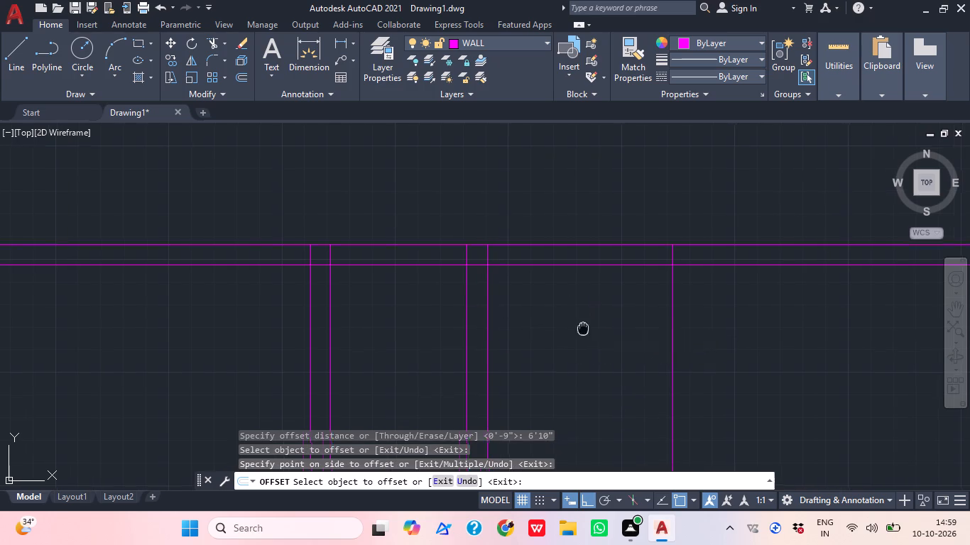
middle_drag(583, 329, 497, 338)
key(space)
key(space)
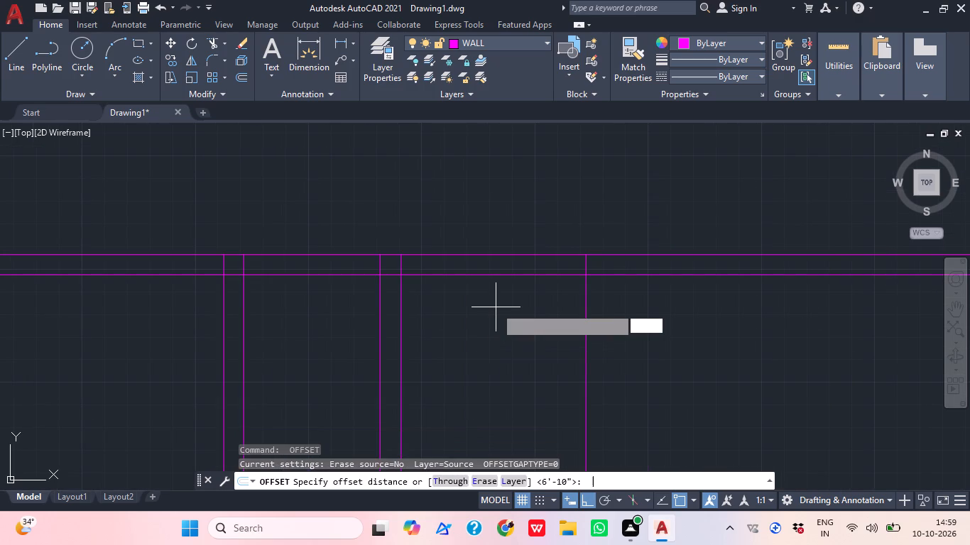
text(9")
key(Return)
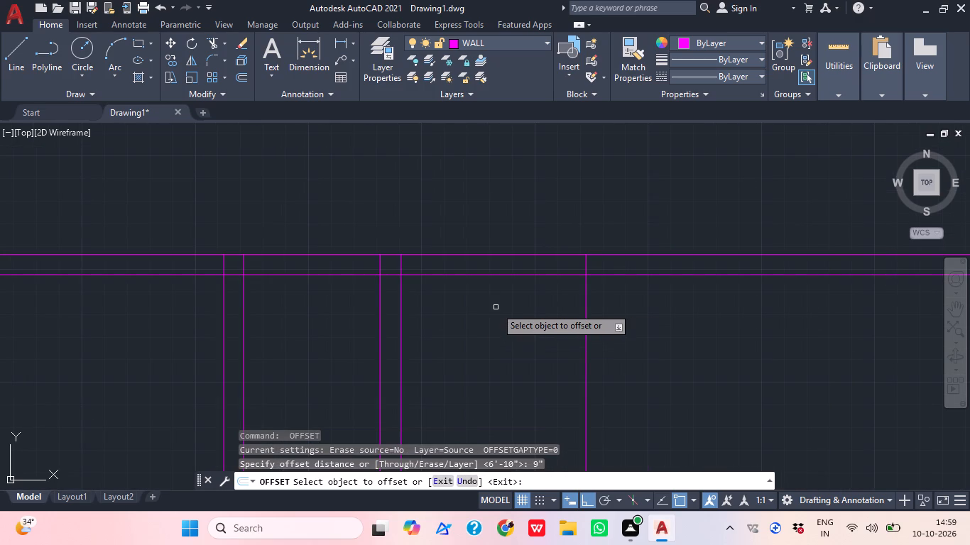
click(586, 314)
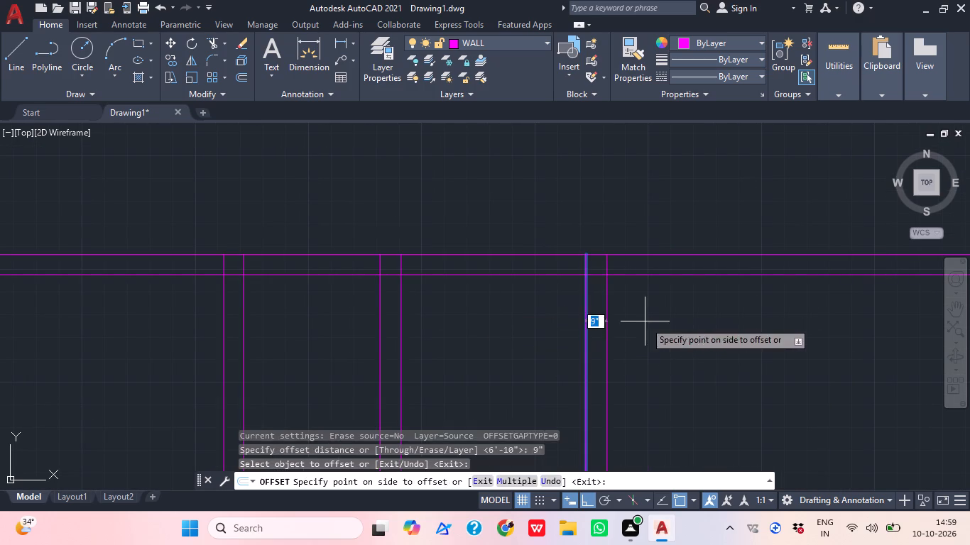
click(645, 321)
key(Escape)
Trim both horizontal lines of the north outer wall where they run past the east outer wall.
text(TR)
key(space)
drag(682, 231, 693, 309)
scroll(729, 268, down, 3)
middle_drag(630, 312, 596, 303)
key(Escape)
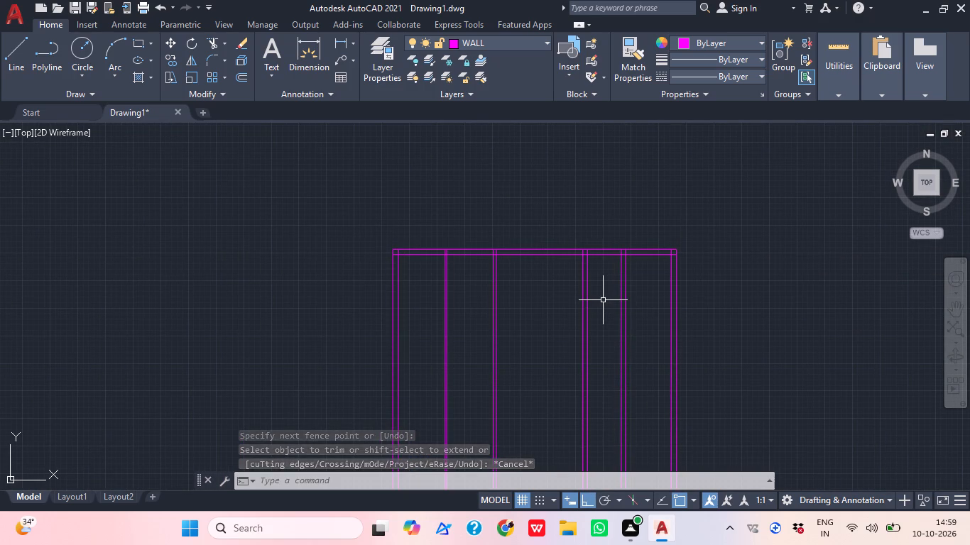
Offset the inner line of the north outer wall 6' to the south.
text(O)
key(space)
text(6')
key(Return)
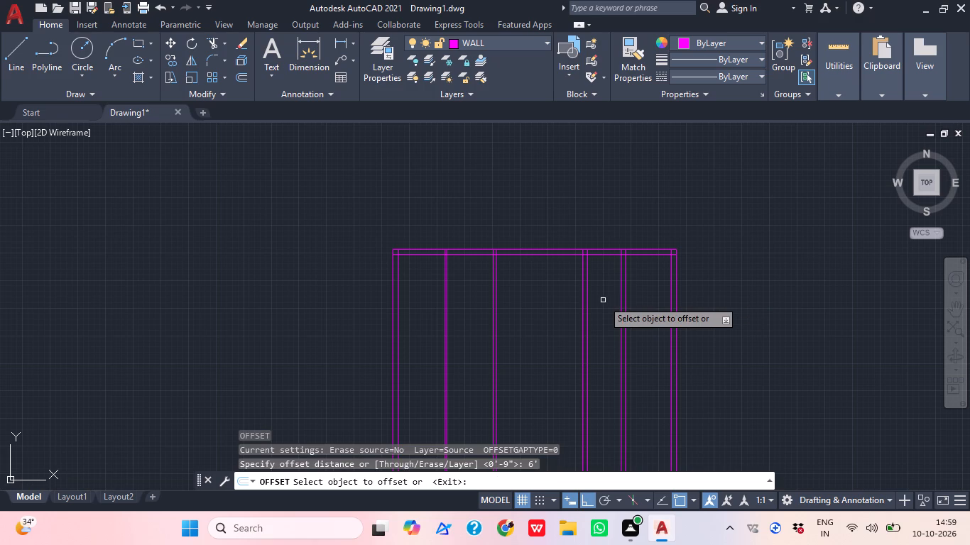
scroll(614, 279, up, 1)
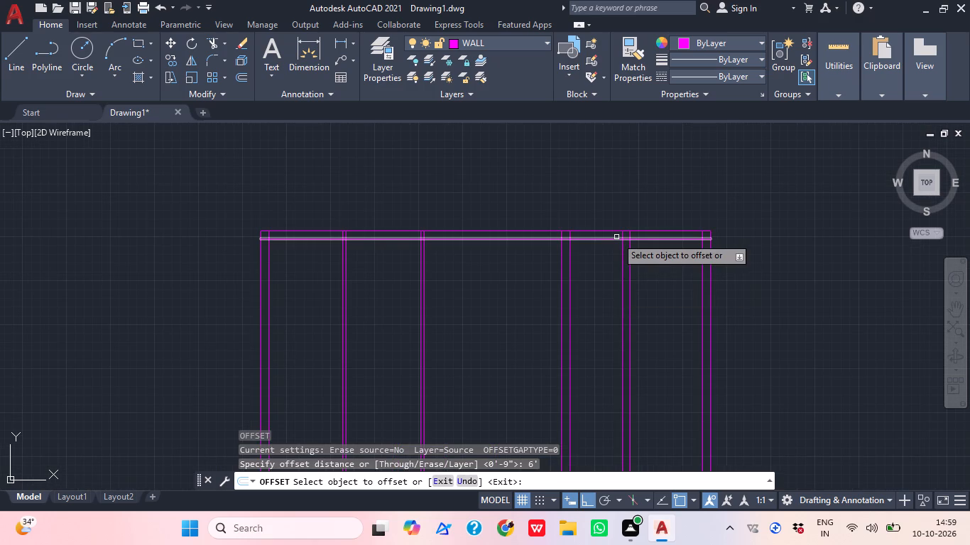
click(609, 238)
click(604, 302)
key(Escape)
Remove the new horizontal line west of the first 9" cross wall by trimming its middle span and erasing the leftover western segment.
key(t)
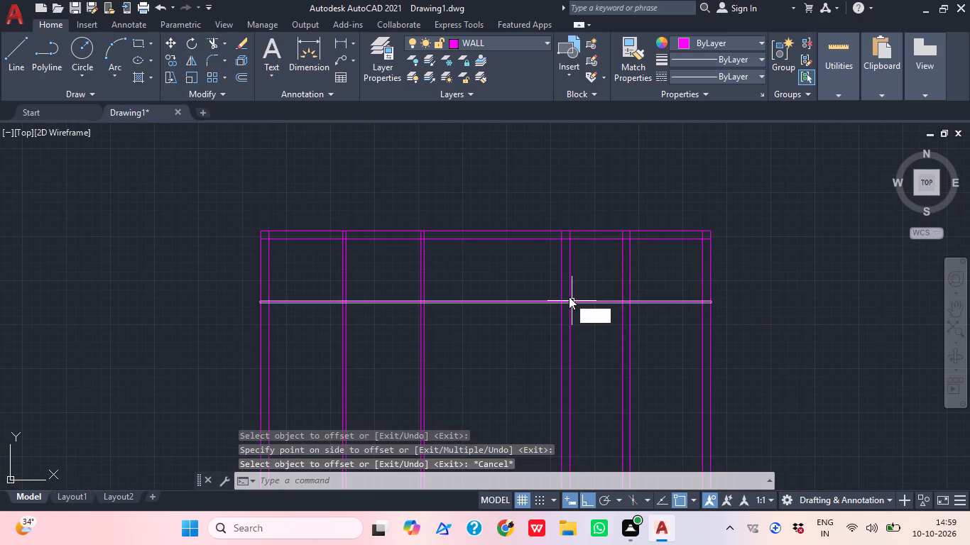
key(r)
key(space)
click(521, 302)
key(Escape)
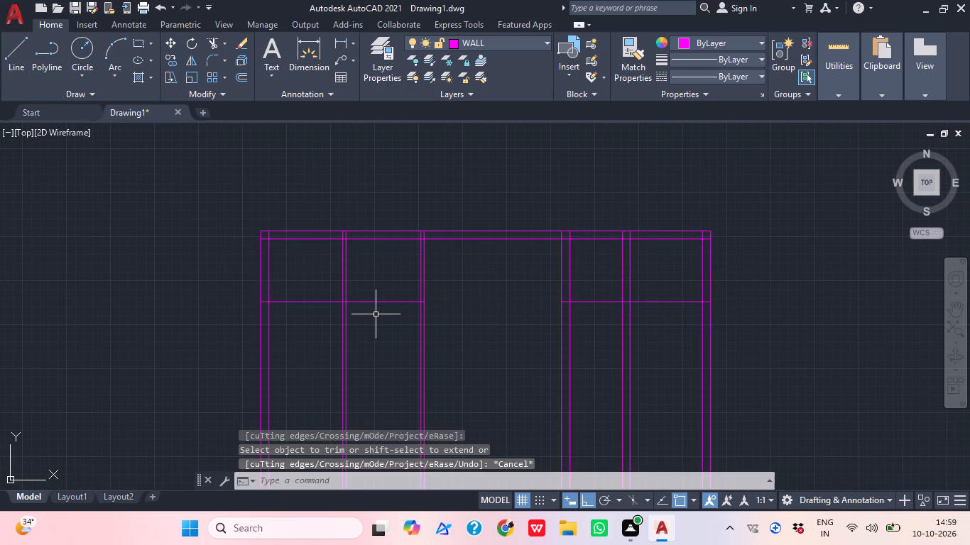
click(375, 314)
click(375, 301)
key(Delete)
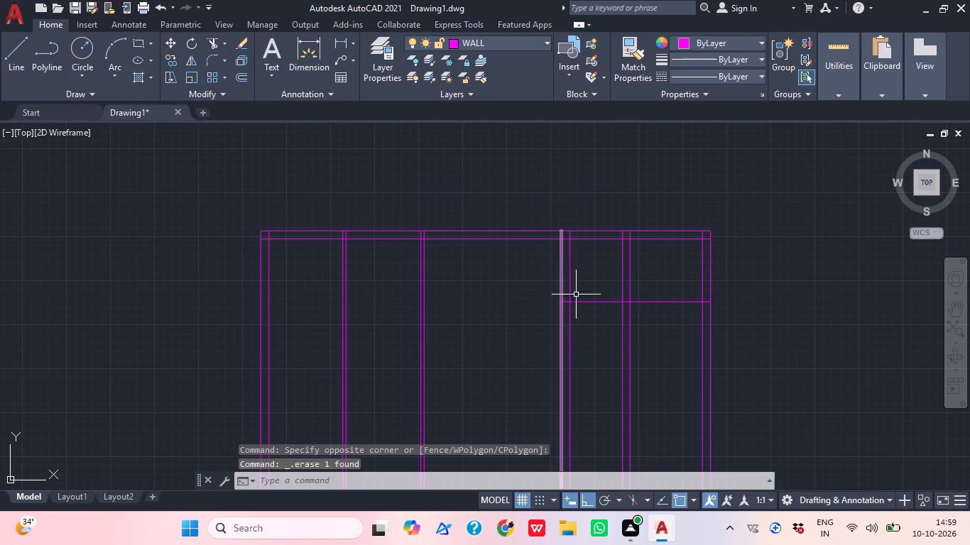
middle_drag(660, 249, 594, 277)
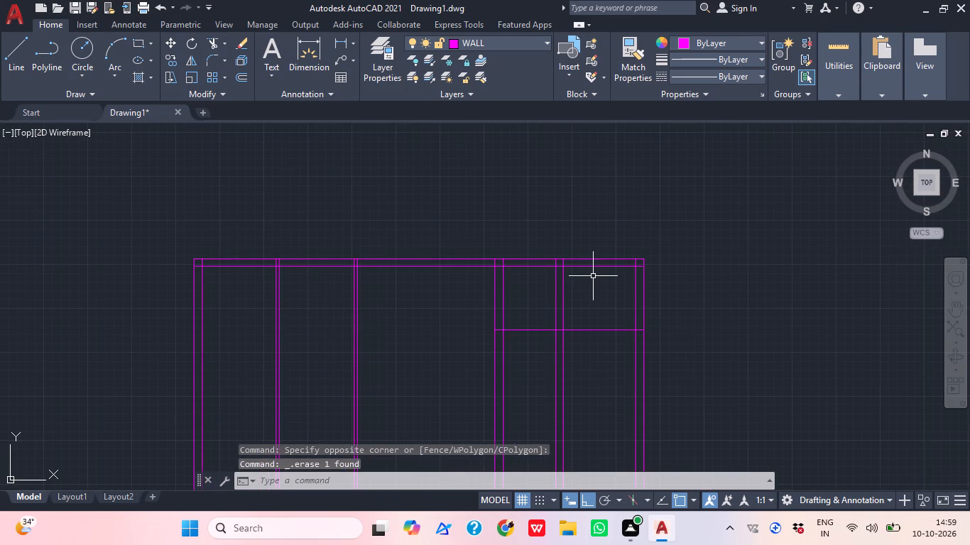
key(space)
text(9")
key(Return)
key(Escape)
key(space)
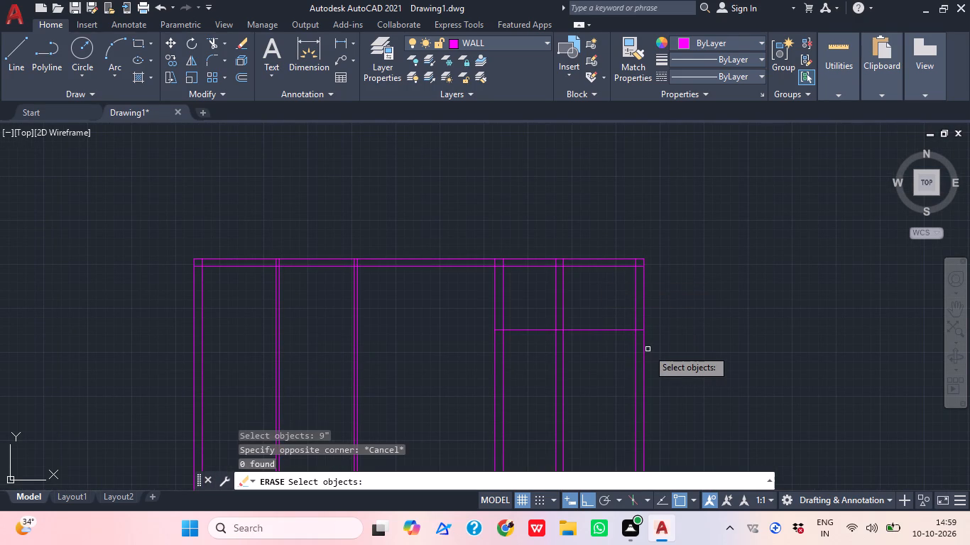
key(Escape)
Offset the remaining horizontal line in the eastern rooms 9" to the south to form a wall.
key(o)
key(space)
text(9)
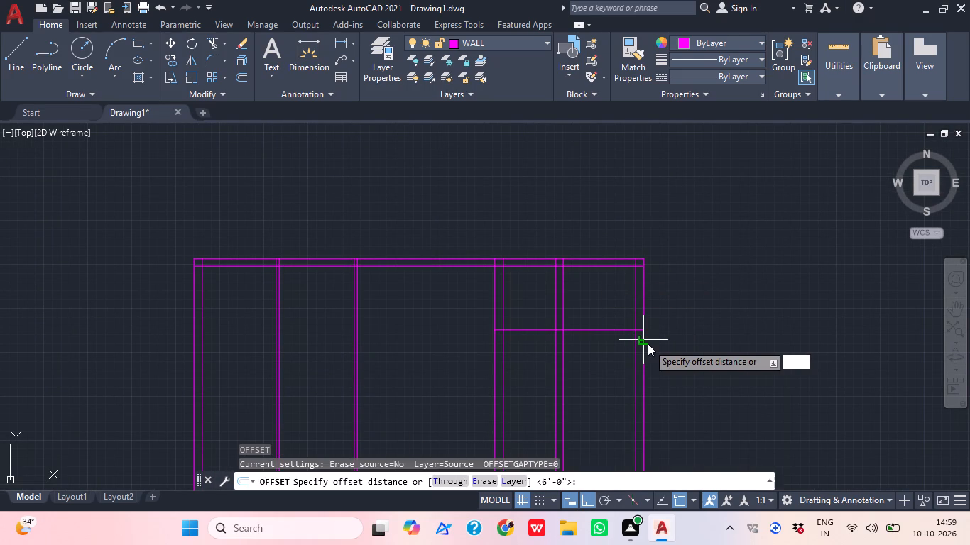
key(shift+quotedbl)
key(Return)
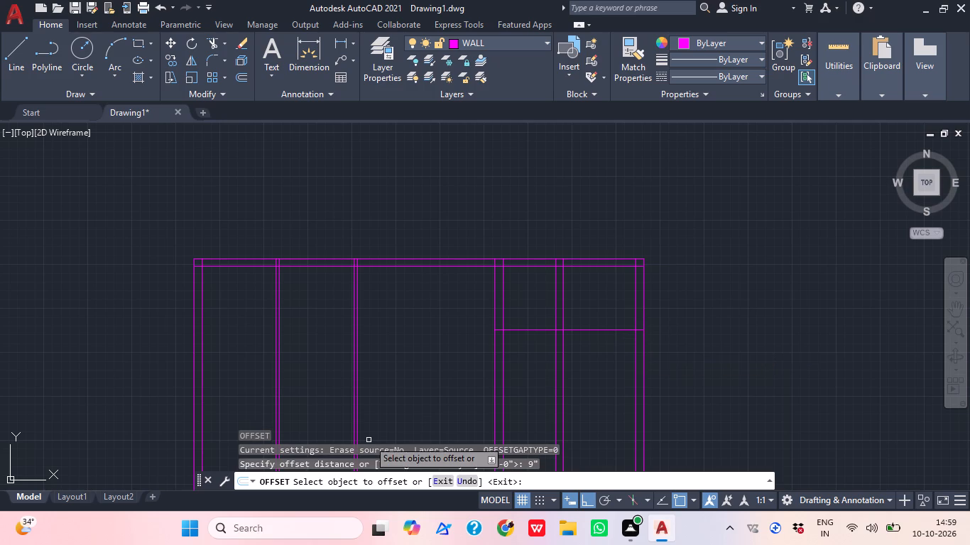
scroll(370, 440, up, 1)
click(614, 264)
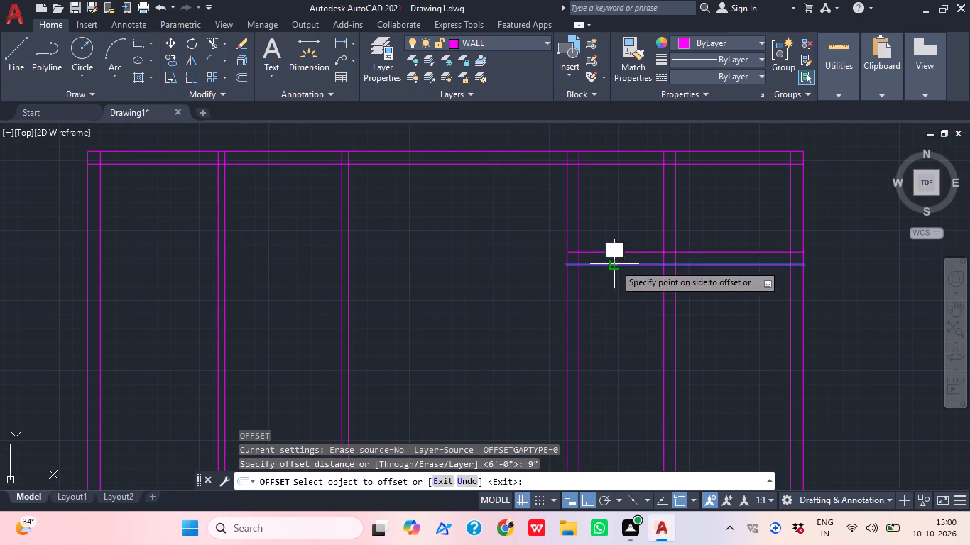
click(626, 314)
middle_drag(693, 349, 503, 382)
key(Escape)
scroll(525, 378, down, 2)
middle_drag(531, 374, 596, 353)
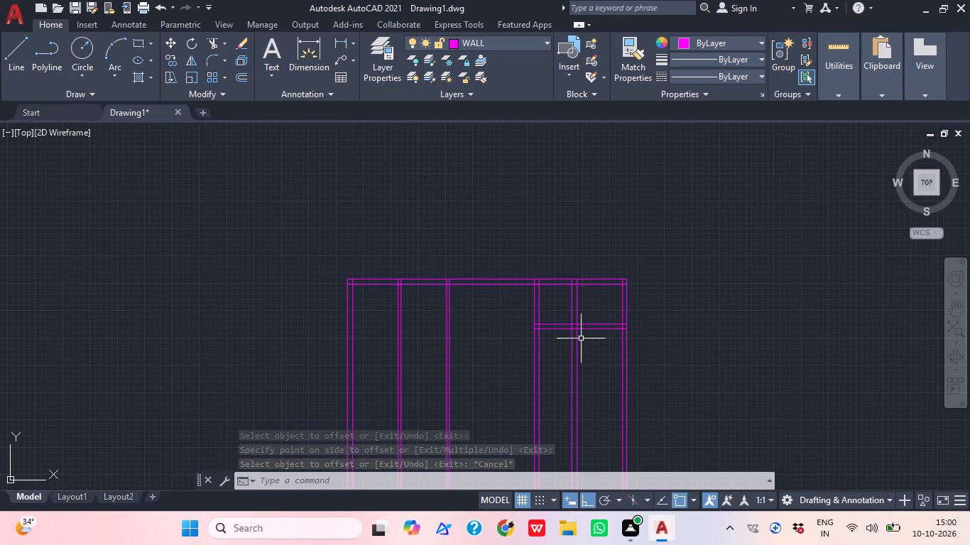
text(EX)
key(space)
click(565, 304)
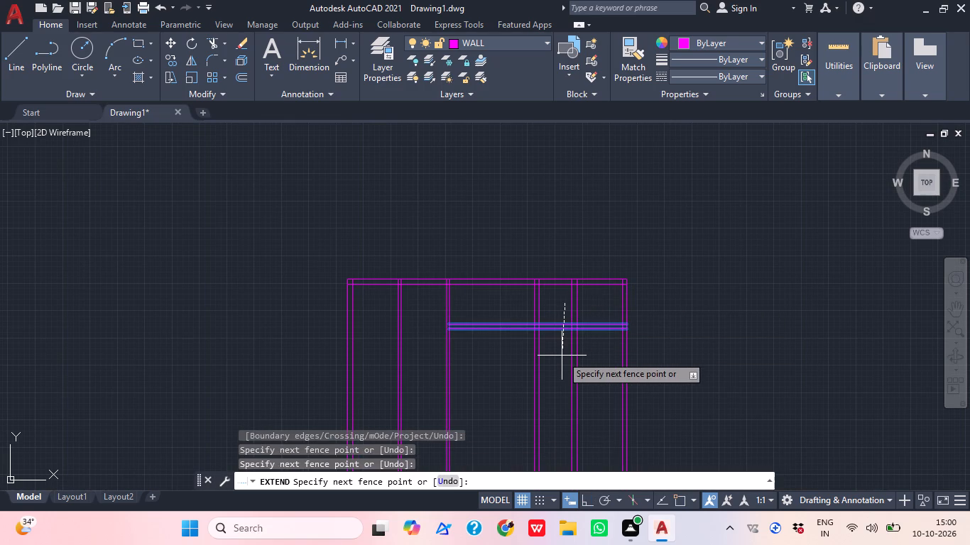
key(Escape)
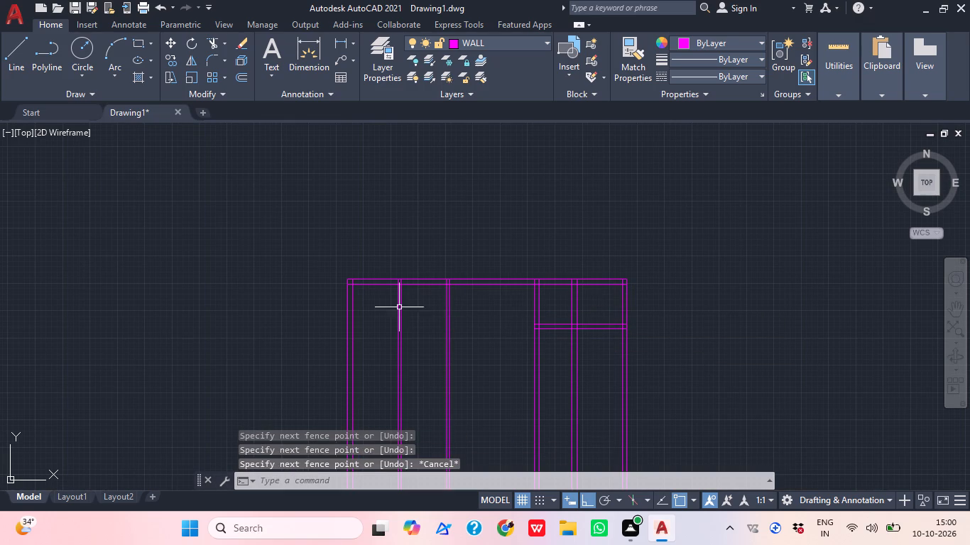
Offset the inner line of the north outer wall 6' to the south.
key(o)
key(space)
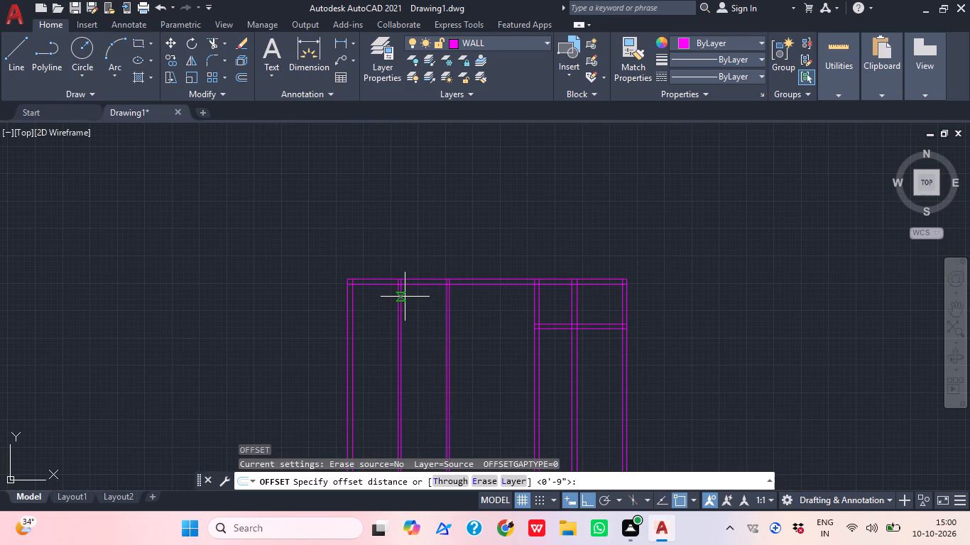
text(6')
key(Return)
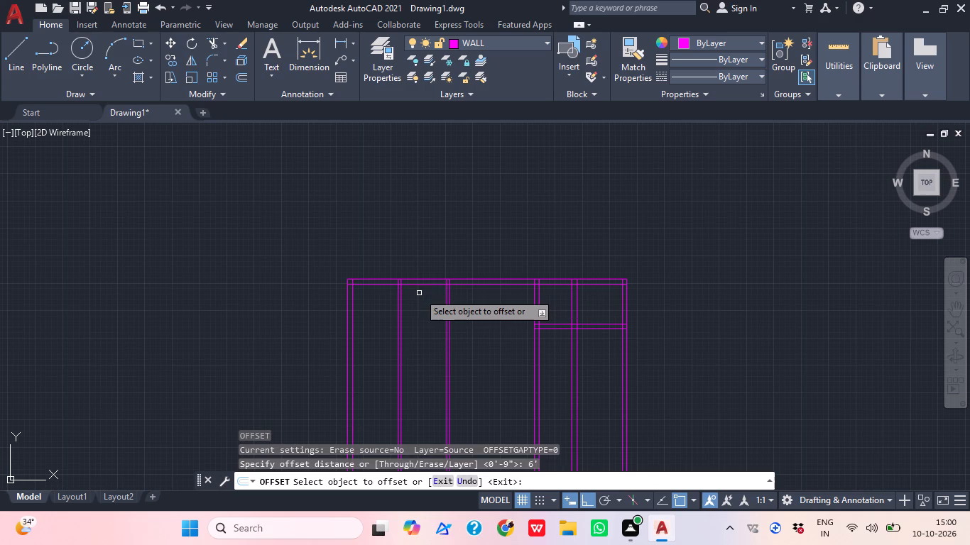
scroll(419, 293, up, 2)
click(415, 271)
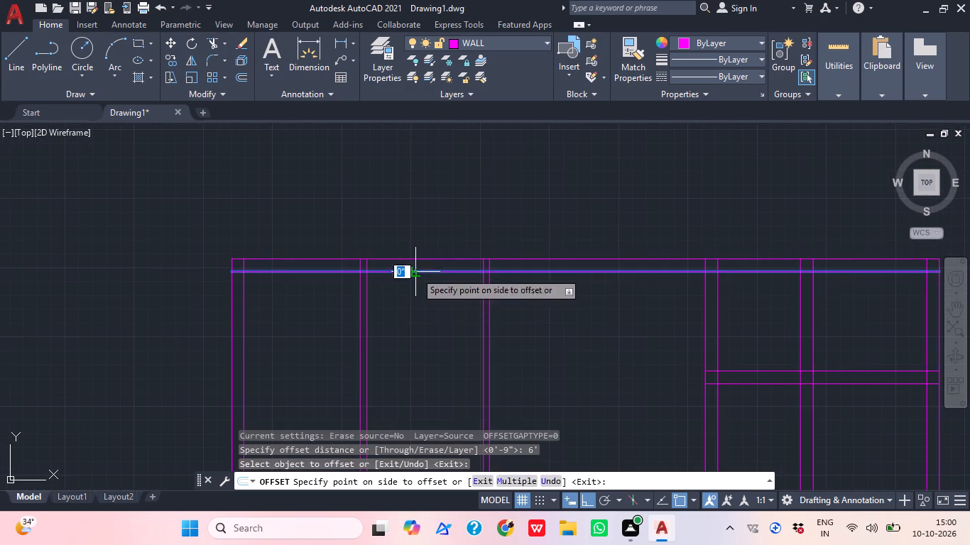
middle_drag(419, 346, 461, 314)
click(403, 352)
key(space)
Offset the new full-width horizontal line 4.5" to the south to form a partition.
key(space)
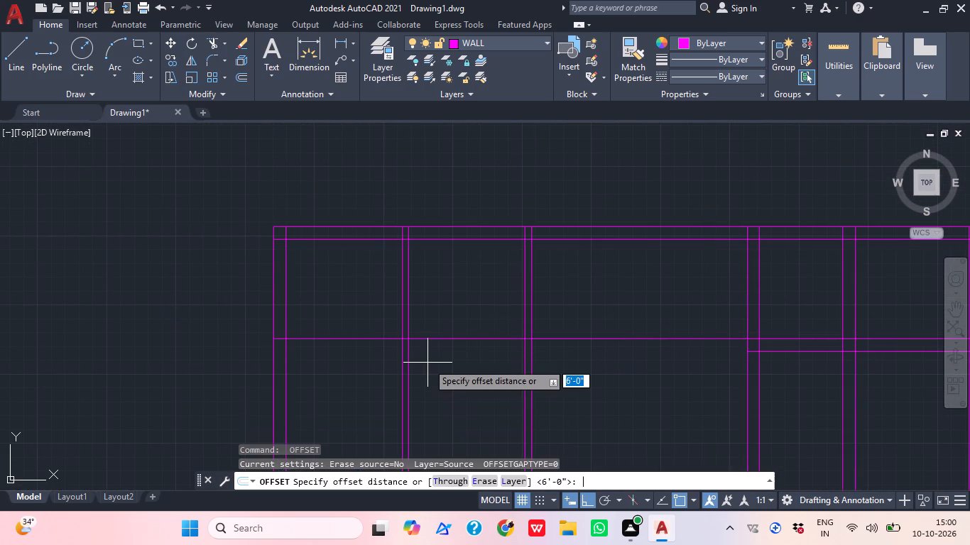
text(4.5)
key(Return)
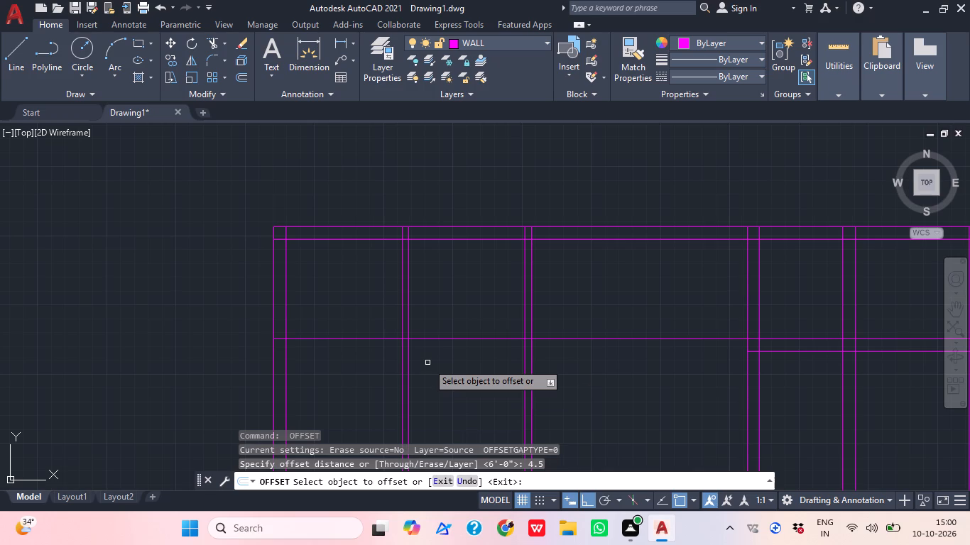
key(space)
key(space)
text(4.5")
key(Return)
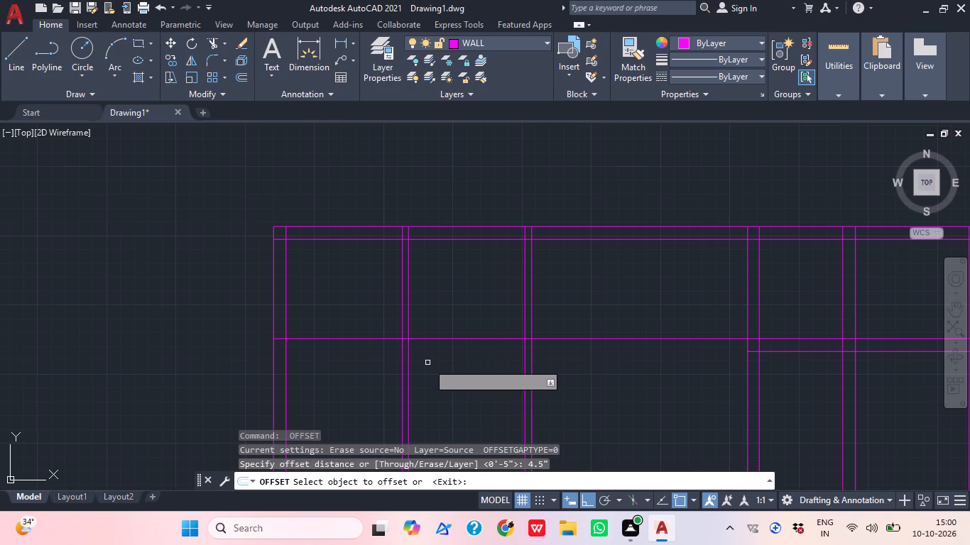
scroll(466, 294, up, 1)
click(449, 365)
click(443, 399)
middle_drag(508, 355, 496, 341)
key(Escape)
Trim both partition lines across the open middle bay between the western rooms and the eastern rooms.
text(TR)
key(space)
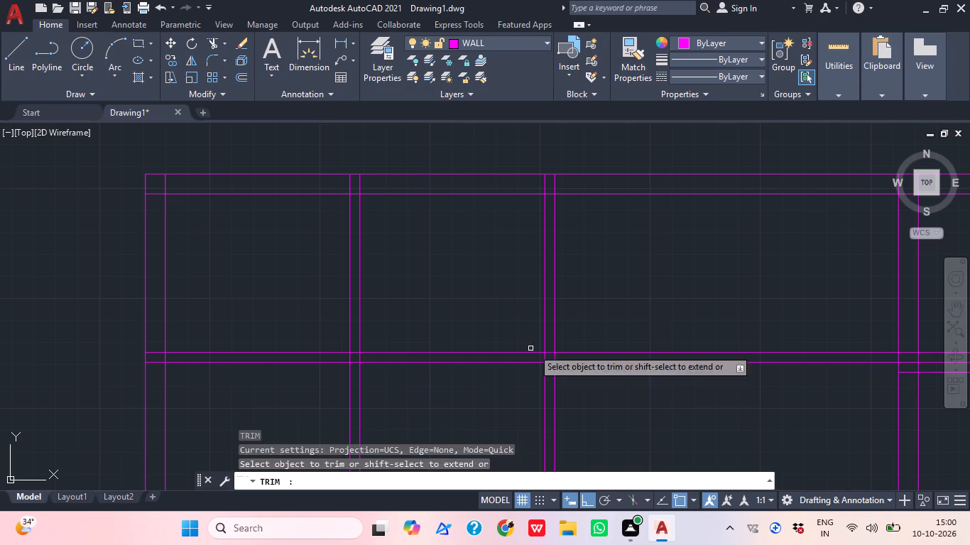
drag(730, 302, 734, 362)
click(646, 405)
click(627, 351)
scroll(723, 319, down, 1)
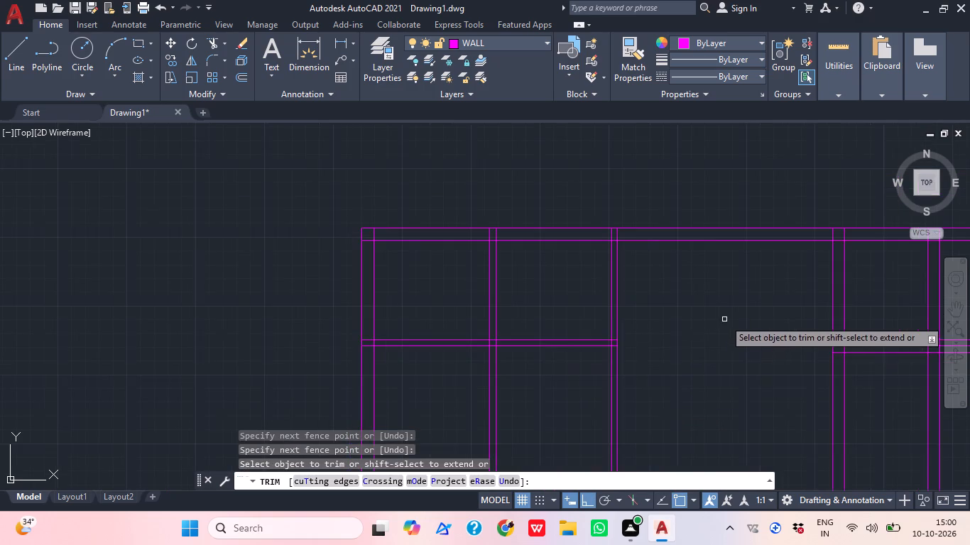
middle_drag(709, 327, 530, 322)
key(Escape)
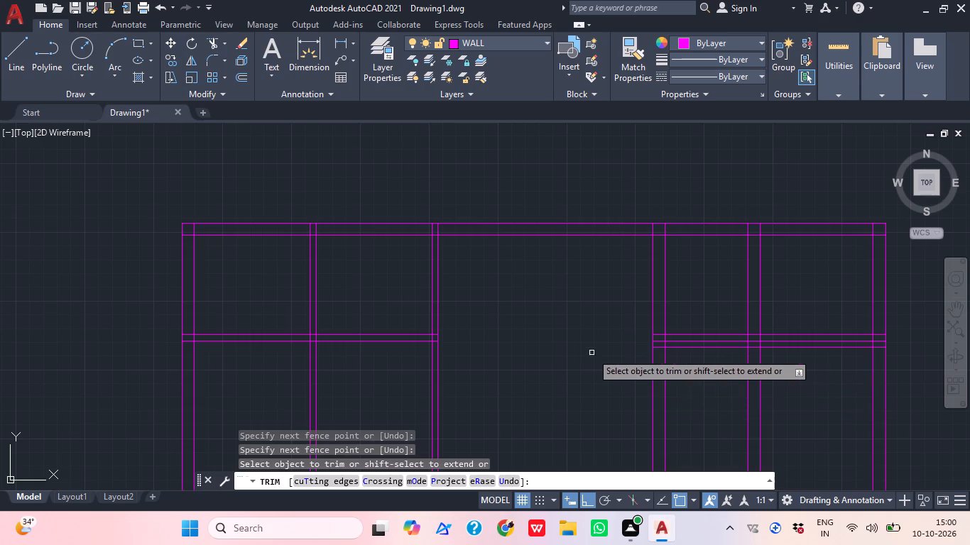
middle_drag(658, 409, 584, 413)
scroll(642, 331, up, 2)
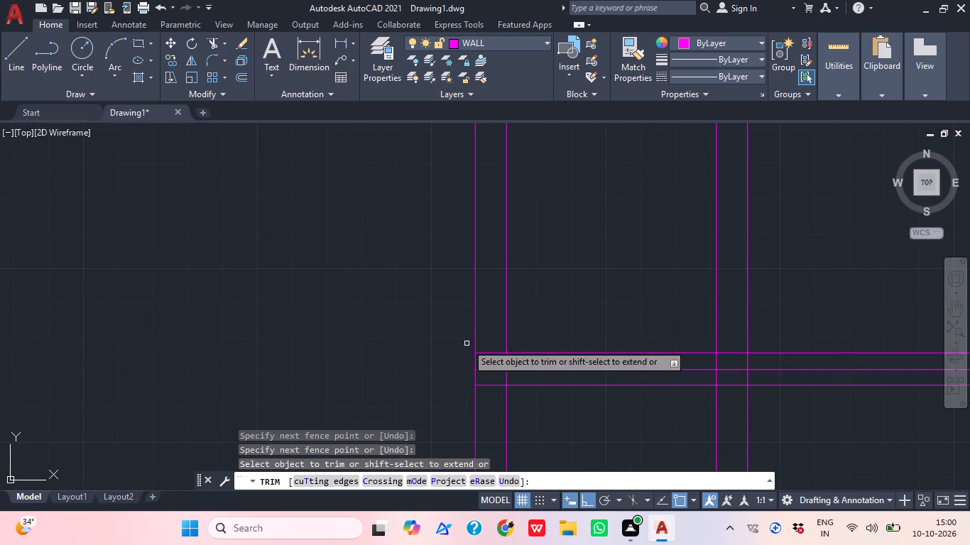
scroll(536, 317, down, 2)
key(Escape)
Erase the northernmost of the closely spaced horizontal wall lines in the eastern rooms.
middle_drag(533, 353, 472, 380)
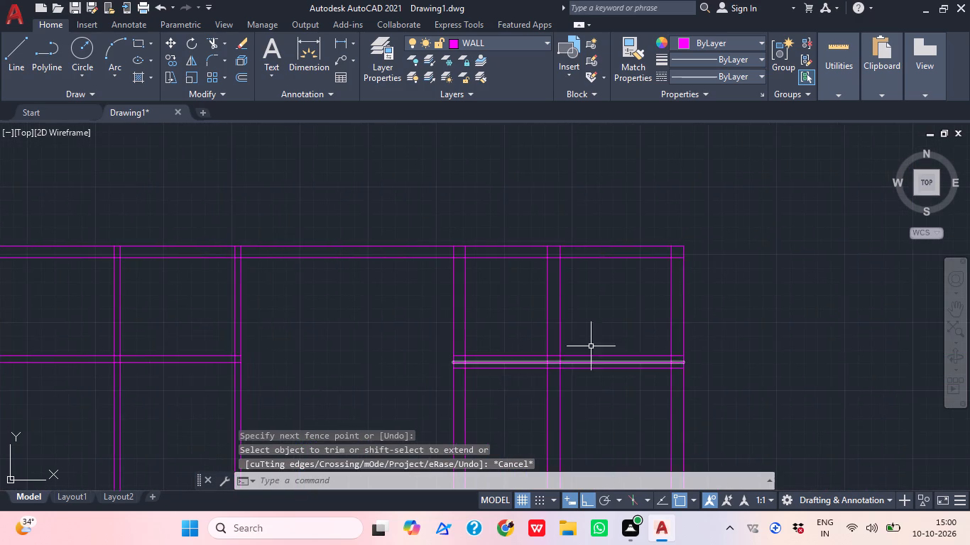
scroll(601, 345, up, 2)
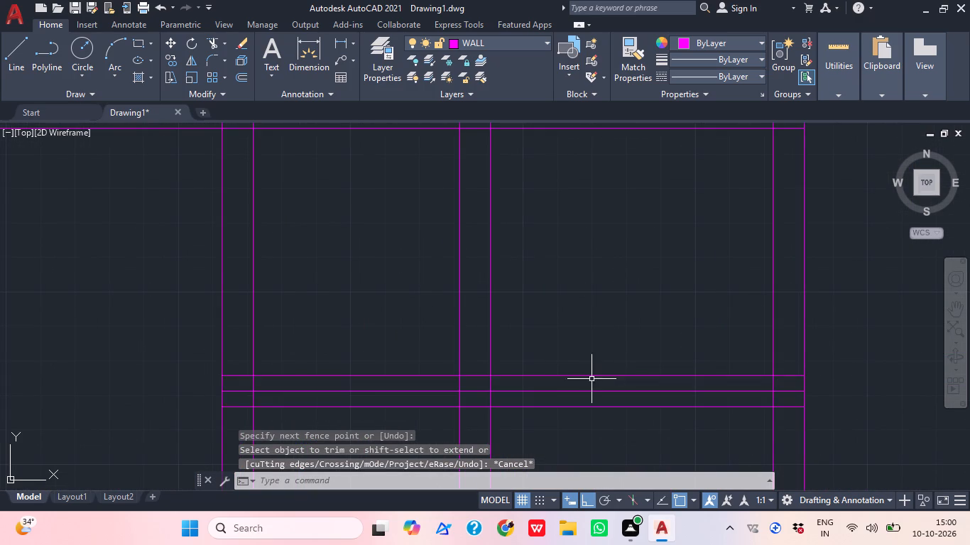
scroll(680, 304, down, 2)
scroll(288, 321, up, 2)
middle_drag(609, 325, 220, 276)
click(501, 297)
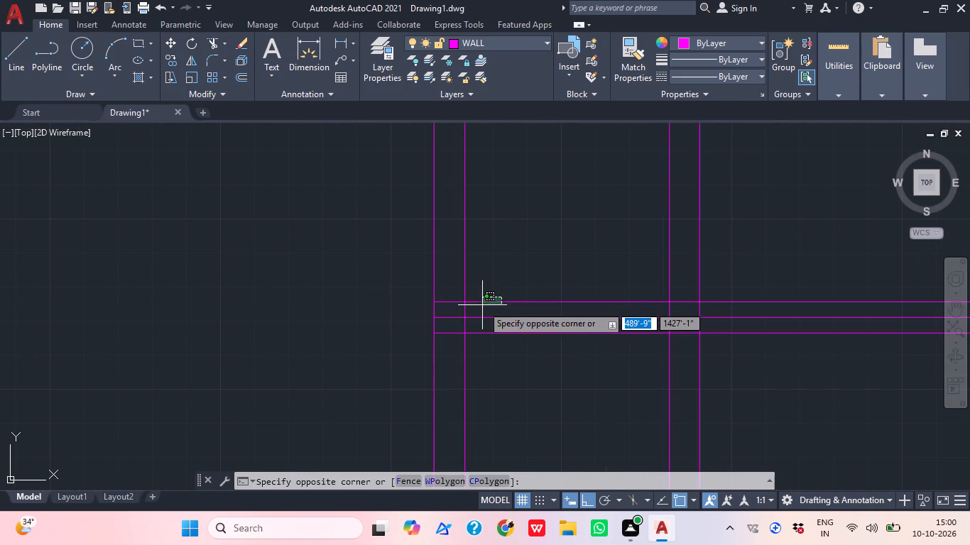
click(482, 305)
key(Delete)
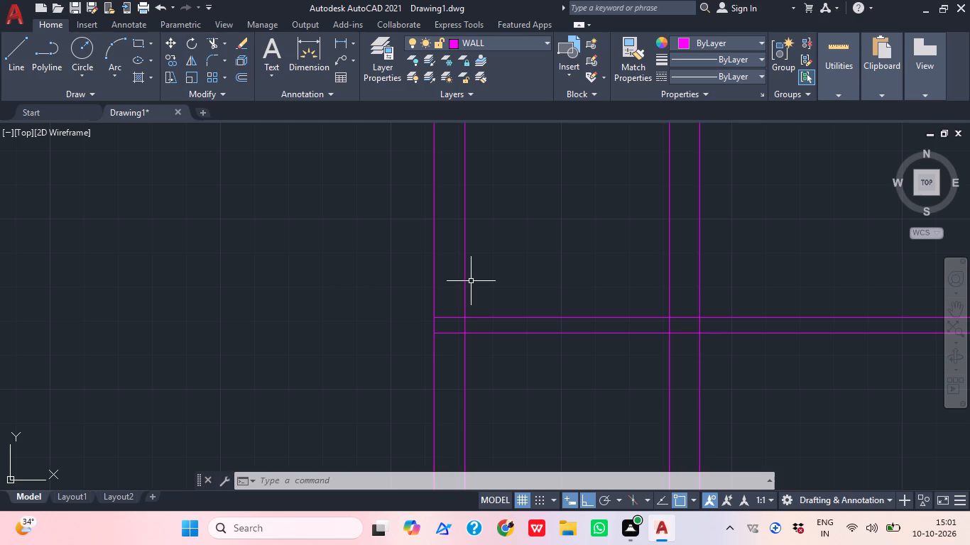
Offset the south line of the western rooms' horizontal partition 5' to the south.
scroll(412, 304, down, 2)
middle_drag(506, 378, 425, 386)
scroll(519, 335, down, 1)
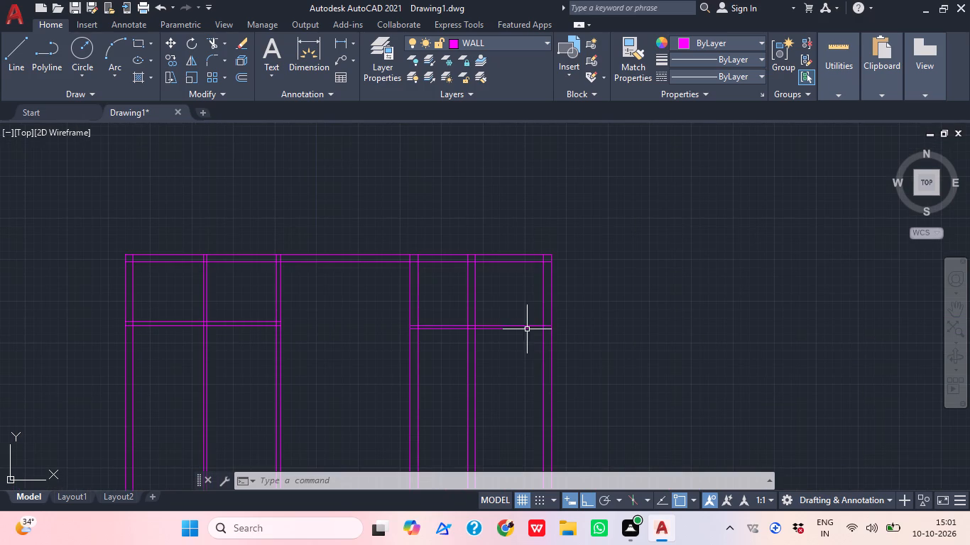
middle_drag(356, 426, 393, 463)
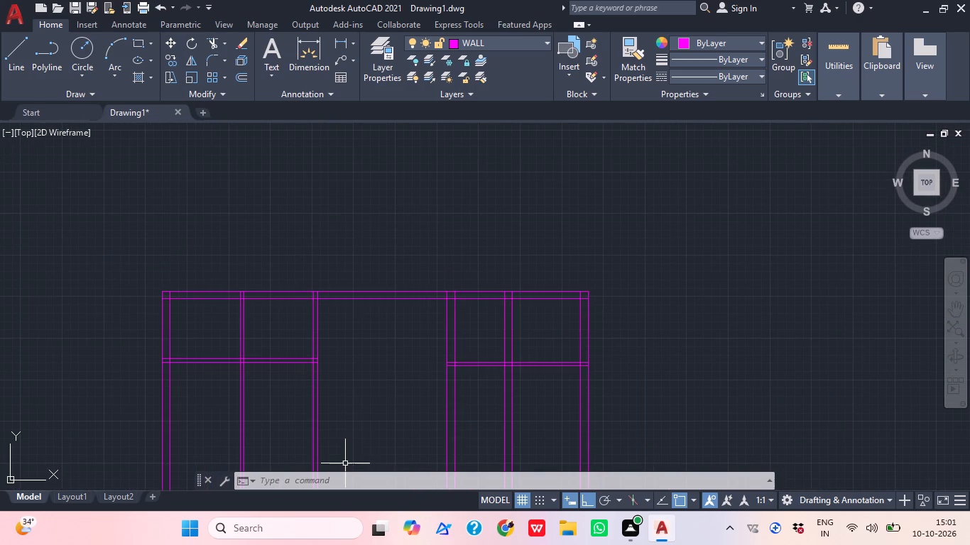
key(o)
key(space)
key(5)
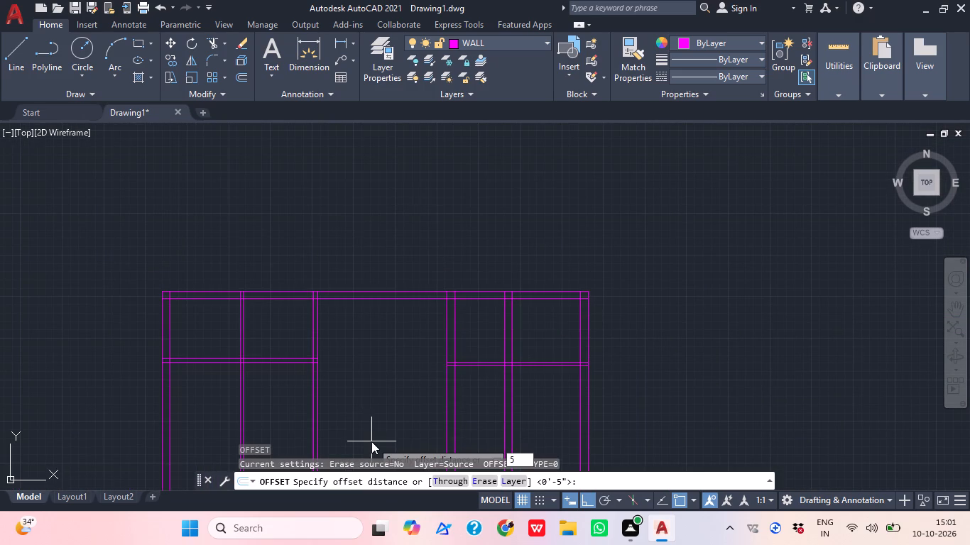
key(apostrophe)
key(Return)
middle_drag(341, 382, 387, 346)
scroll(341, 382, down, 1)
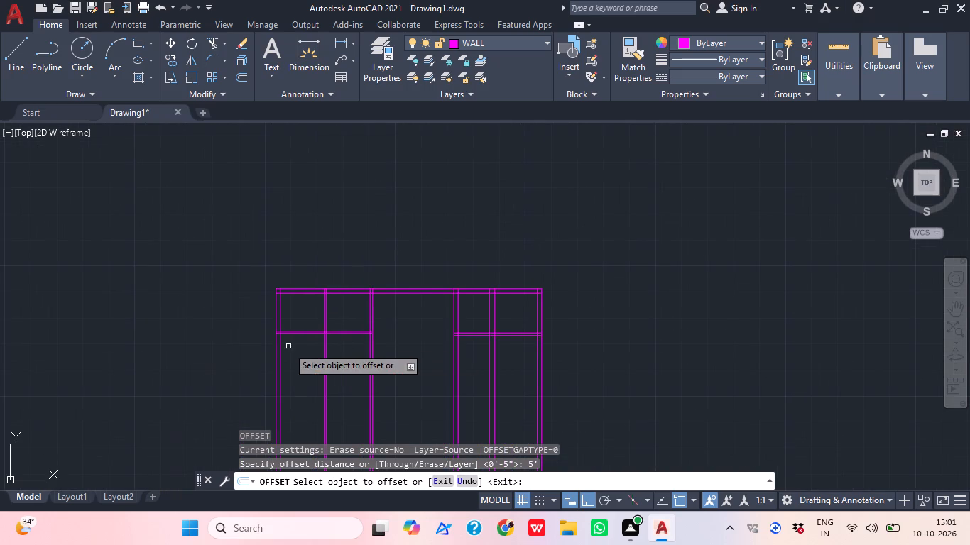
scroll(297, 327, up, 2)
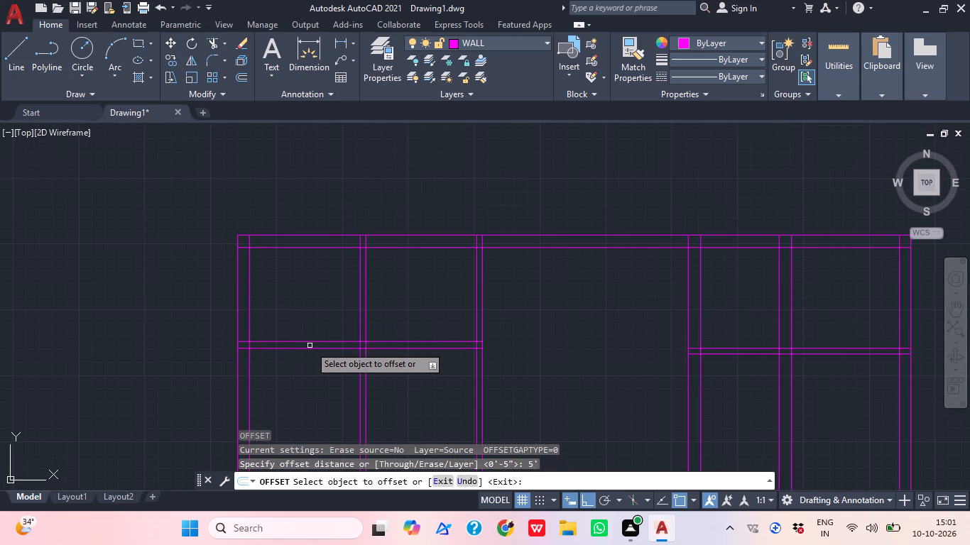
click(313, 348)
middle_drag(327, 375, 339, 332)
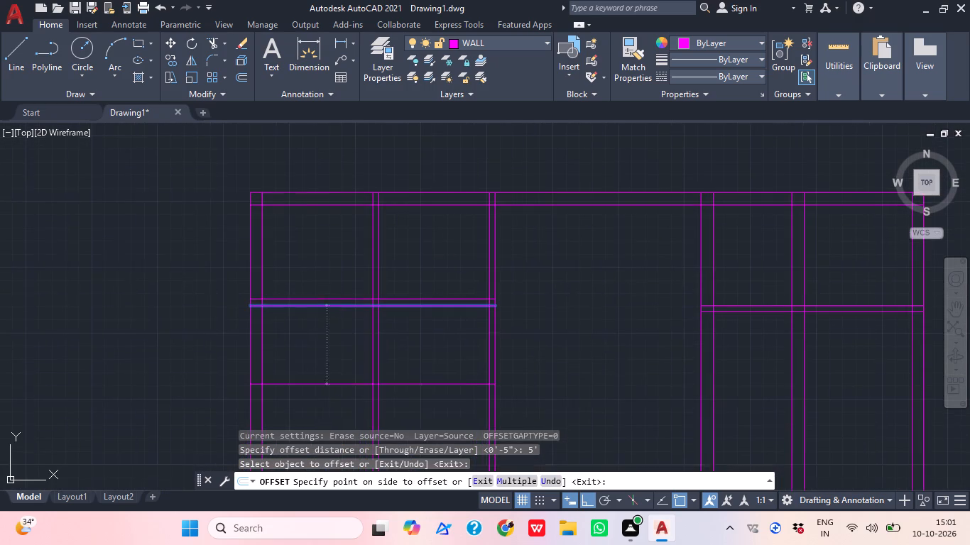
drag(300, 395, 305, 402)
key(space)
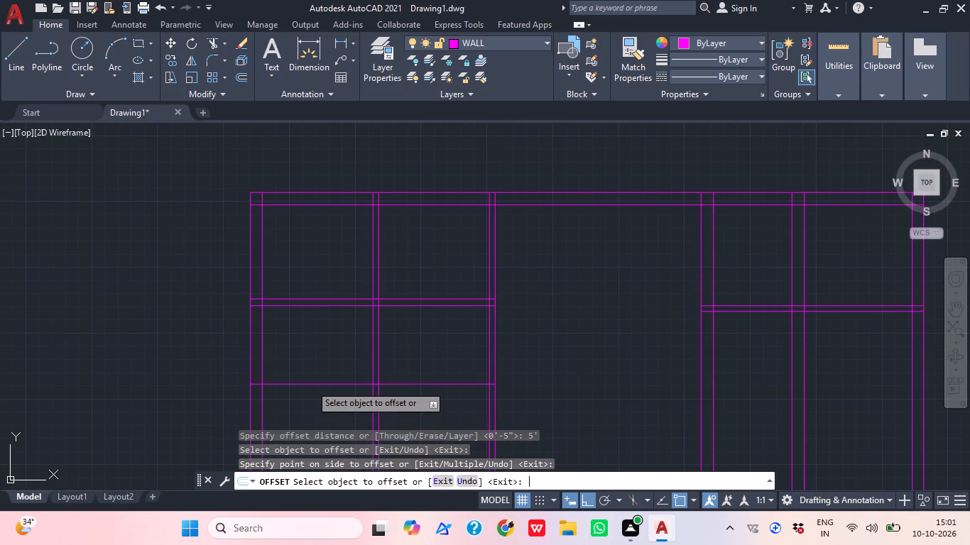
Offset the new horizontal line in the western rooms 4.5" to the south to form a second partition.
key(space)
text(4.5")
key(Return)
click(310, 385)
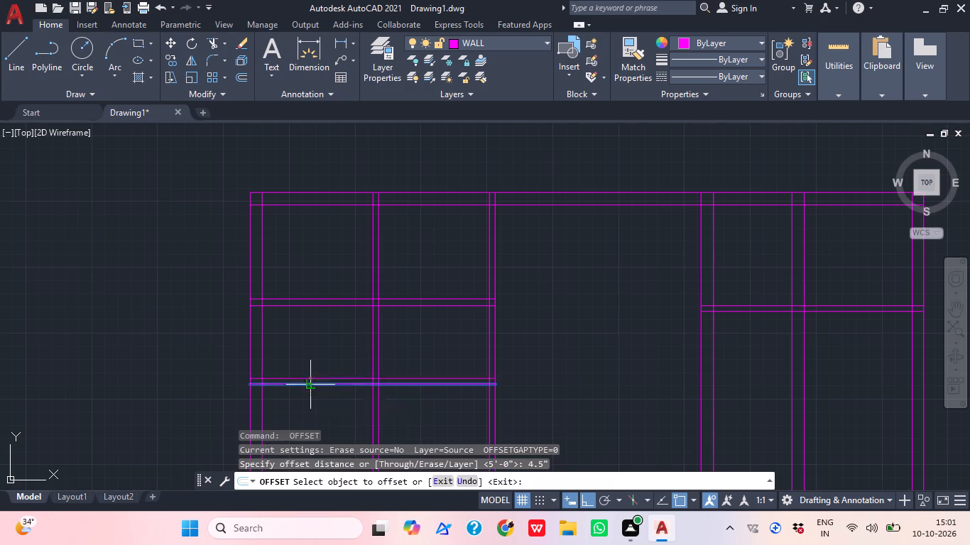
click(310, 400)
middle_drag(372, 373, 373, 252)
key(Escape)
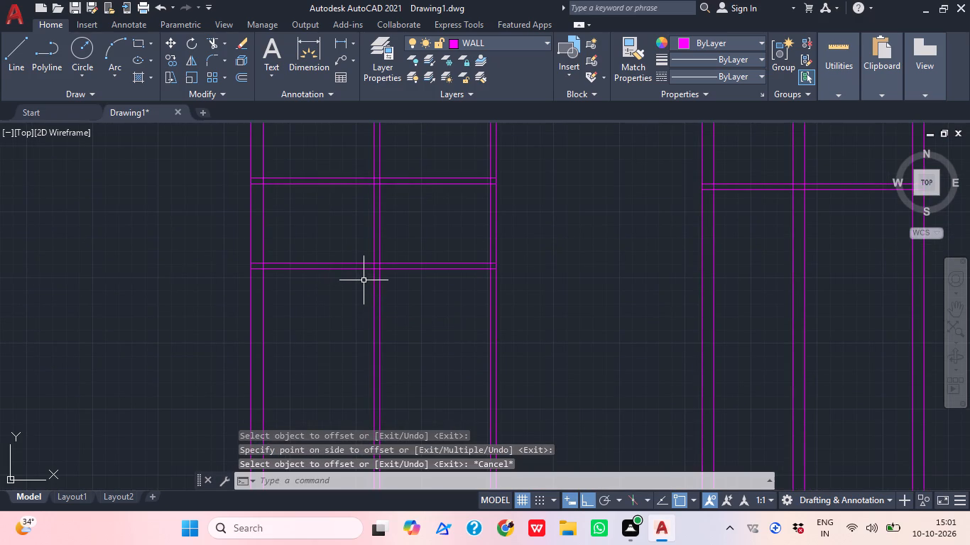
Trim both lines of the vertical wall between the eastern rooms south of the horizontal partition.
middle_drag(468, 247, 199, 290)
scroll(348, 253, down, 1)
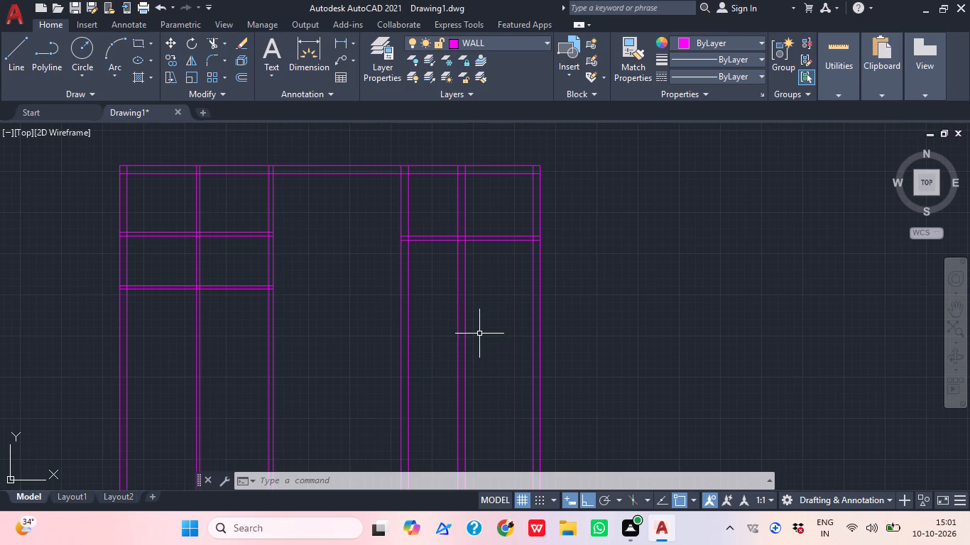
text(TR)
key(space)
drag(476, 330, 468, 324)
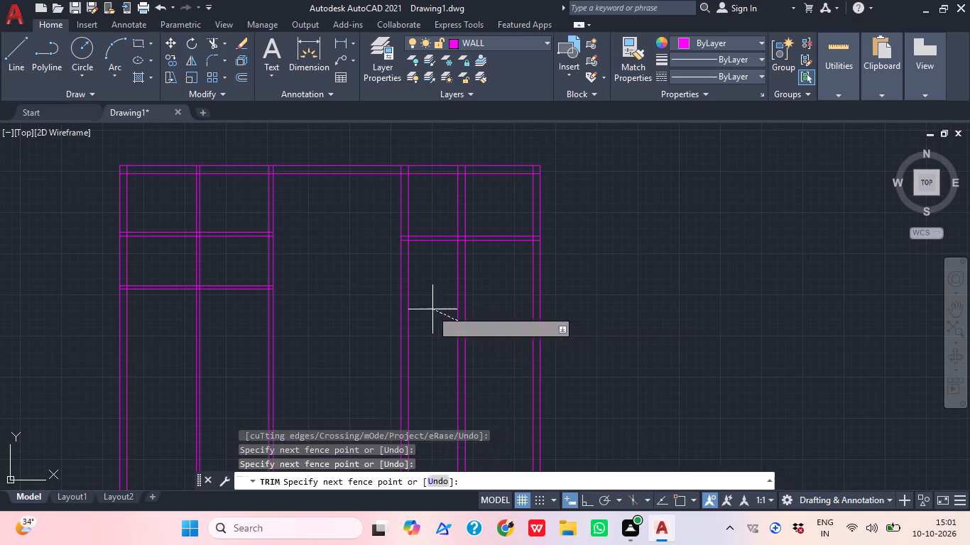
click(424, 309)
key(Escape)
Offset the south line of the eastern rooms' horizontal partition 15' to the south.
text(O)
key(space)
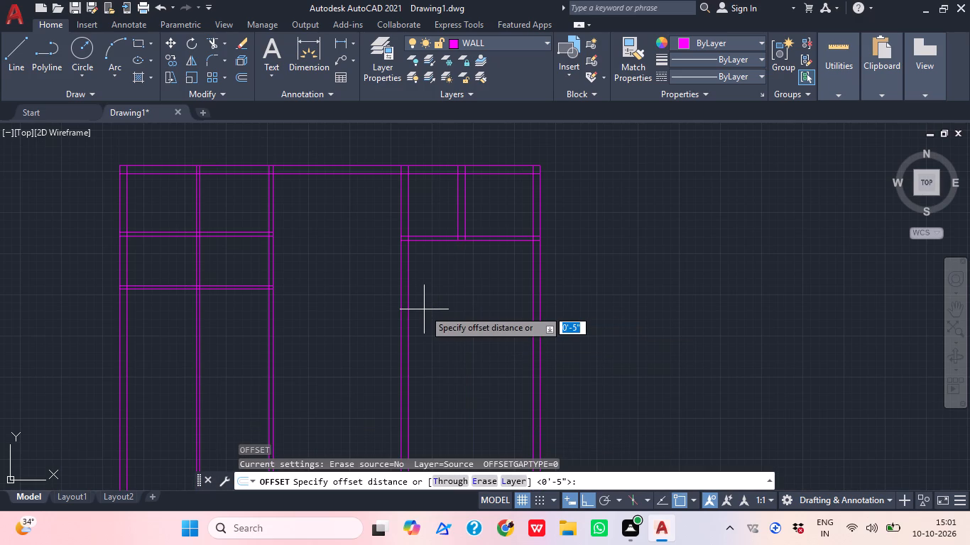
text(15')
key(Return)
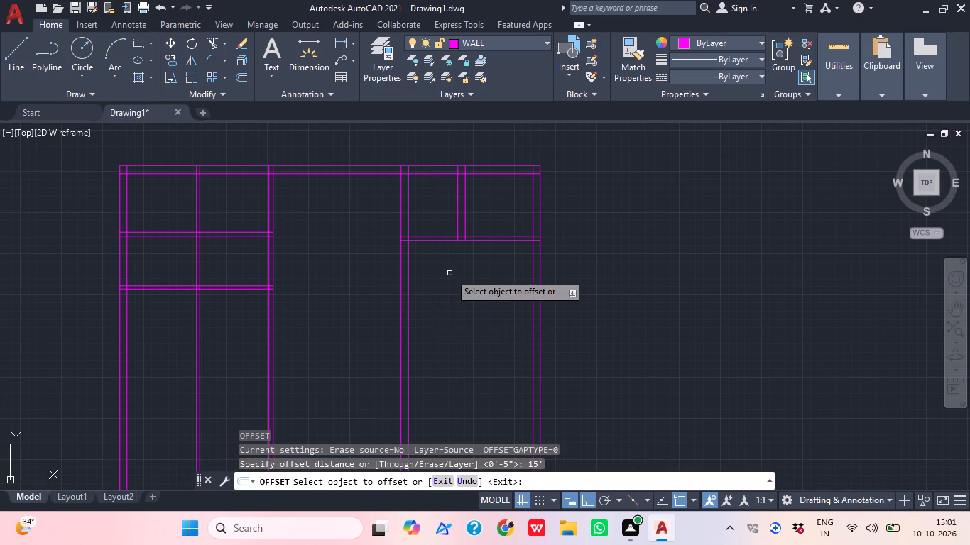
scroll(458, 252, up, 1)
click(437, 235)
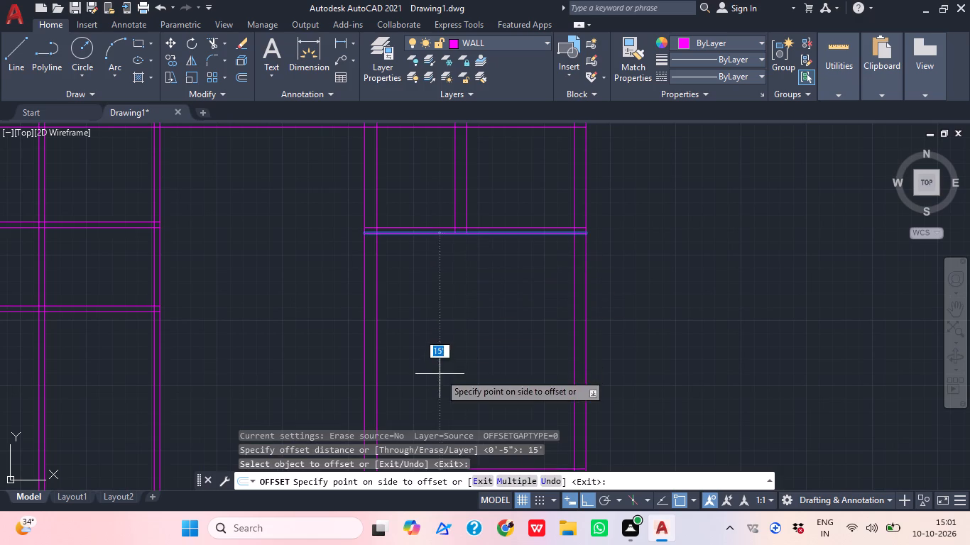
drag(440, 377, 450, 371)
scroll(432, 277, down, 2)
middle_drag(442, 331, 413, 329)
scroll(451, 256, up, 2)
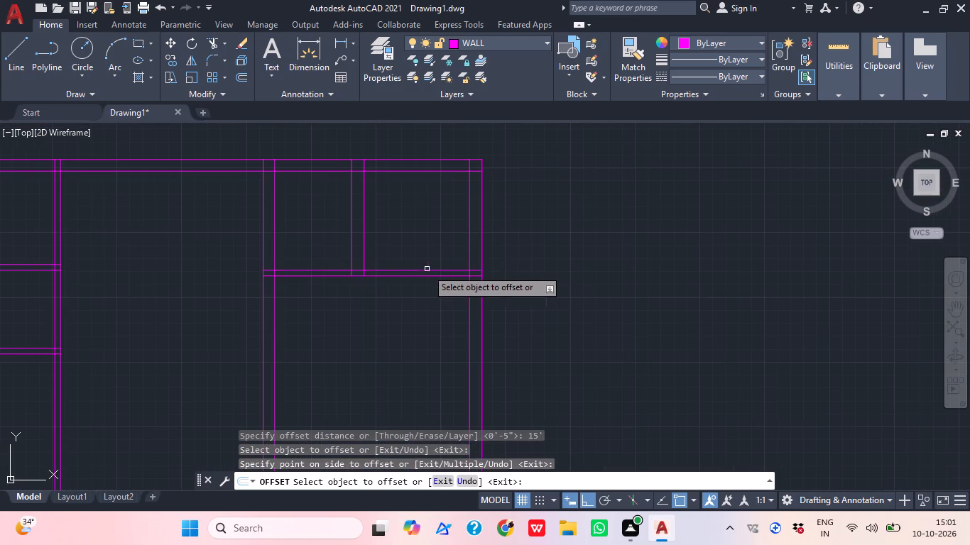
click(426, 277)
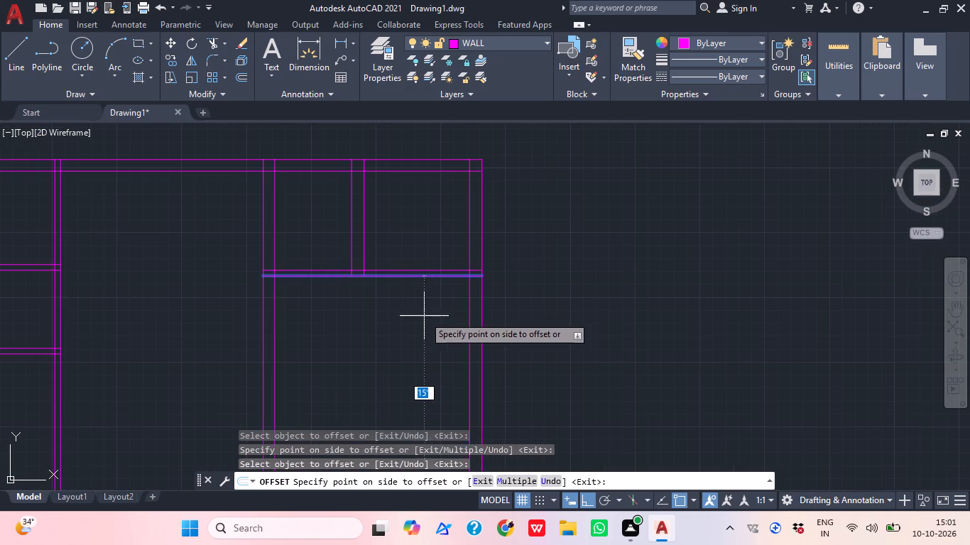
key(Escape)
Offset the new horizontal line in the eastern room 9" to the south to form a wall.
scroll(420, 329, down, 2)
middle_drag(428, 370, 425, 348)
key(space)
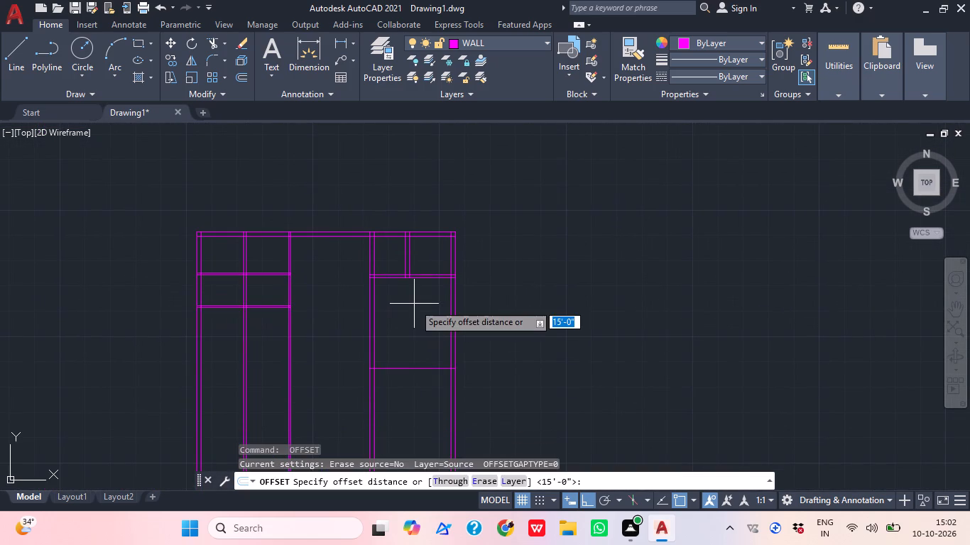
key(space)
key(space)
key(space)
key(space)
key(space)
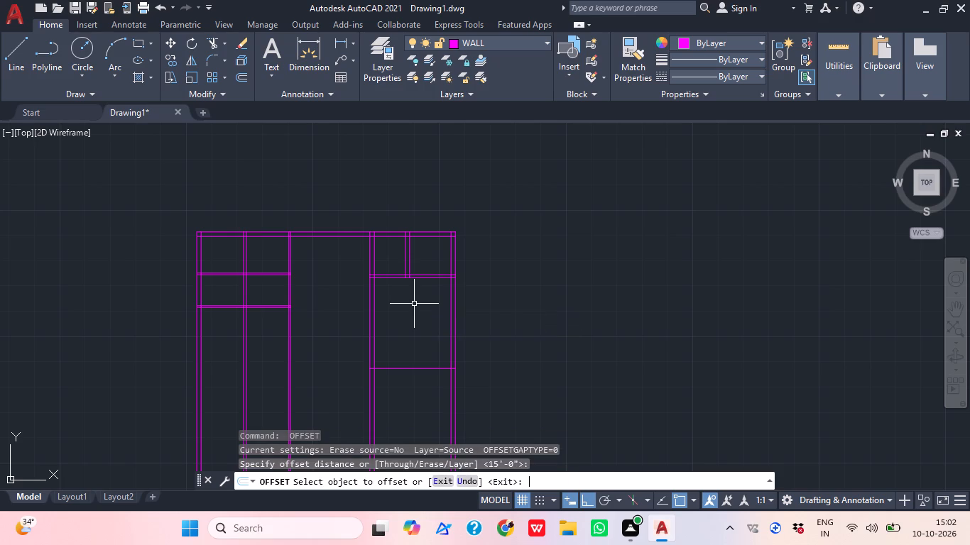
key(space)
text(9")
key(Return)
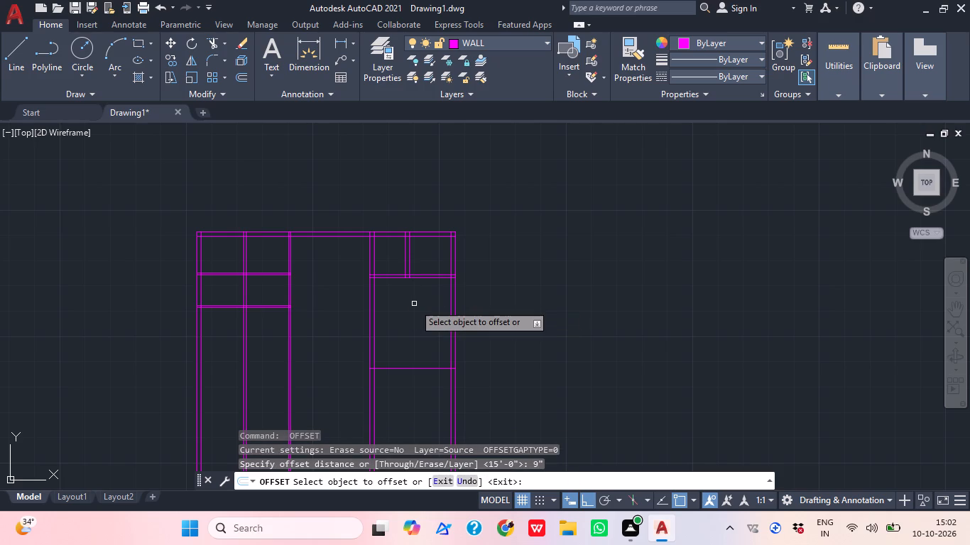
click(394, 368)
click(398, 382)
middle_drag(422, 341, 506, 330)
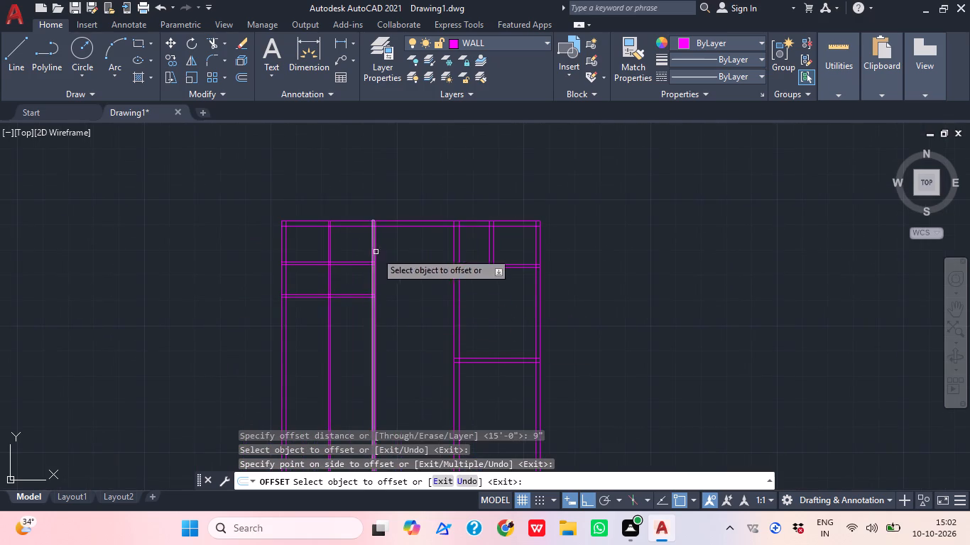
key(Escape)
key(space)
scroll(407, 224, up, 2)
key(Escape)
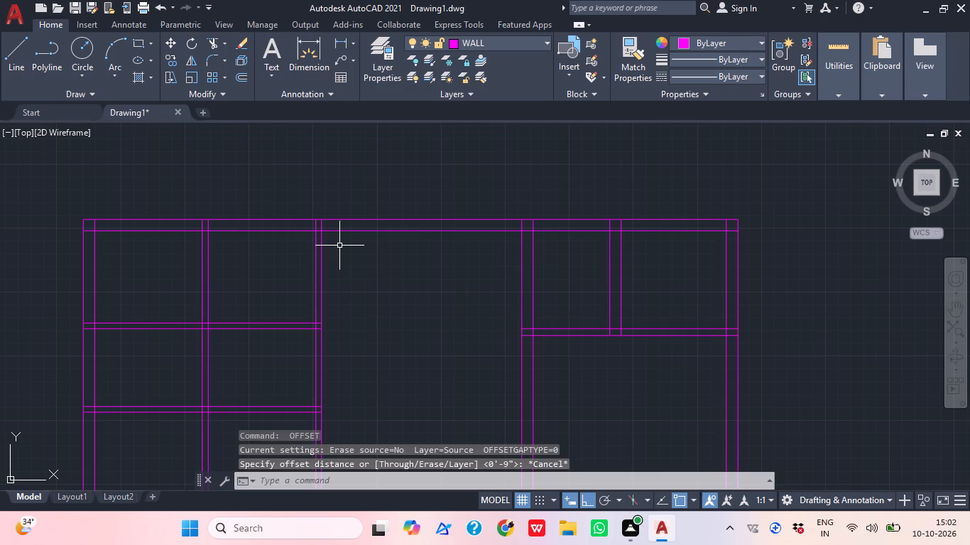
Trim the western rooms' easternmost vertical partition where it meets the north wall, opening the junction.
key(t)
text(R)
key(space)
scroll(339, 242, up, 1)
scroll(293, 202, up, 2)
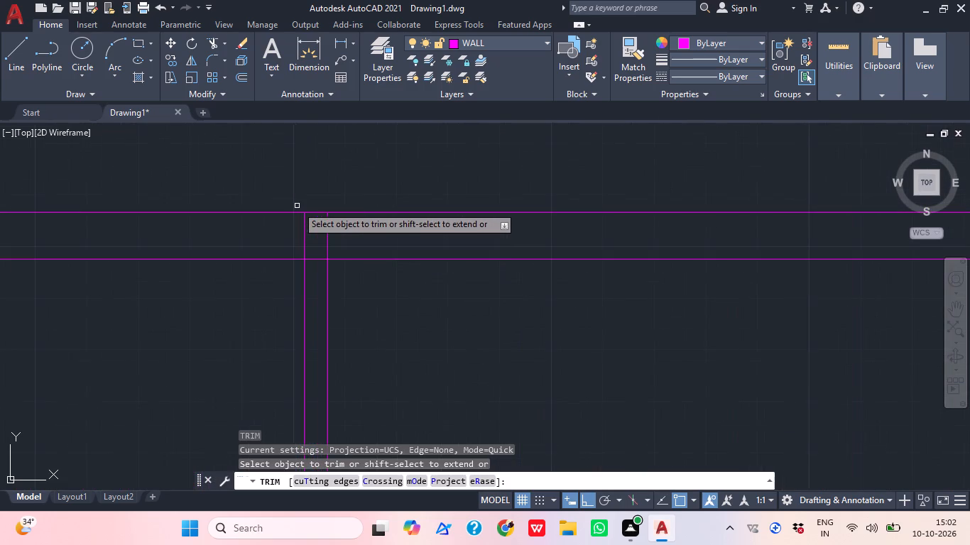
click(299, 231)
click(367, 237)
click(337, 248)
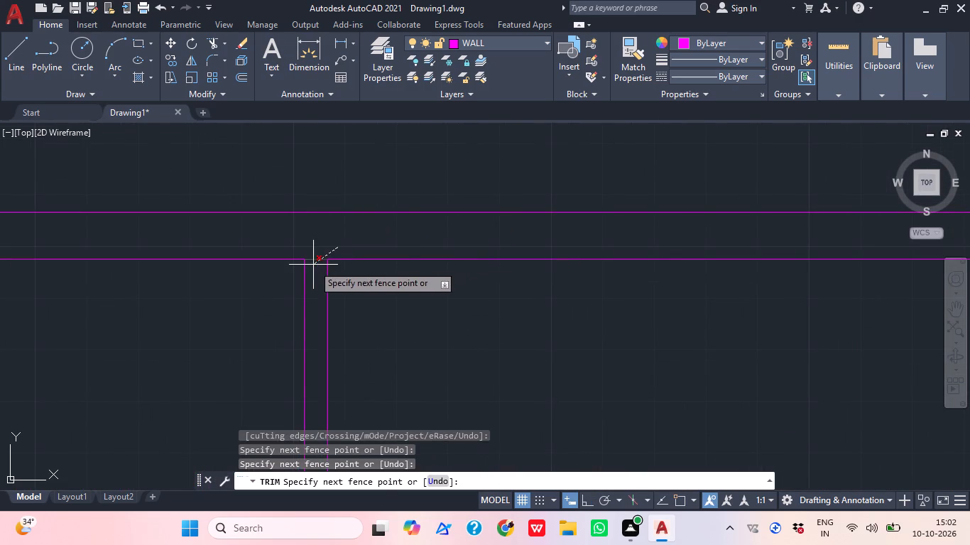
click(313, 265)
scroll(391, 231, down, 3)
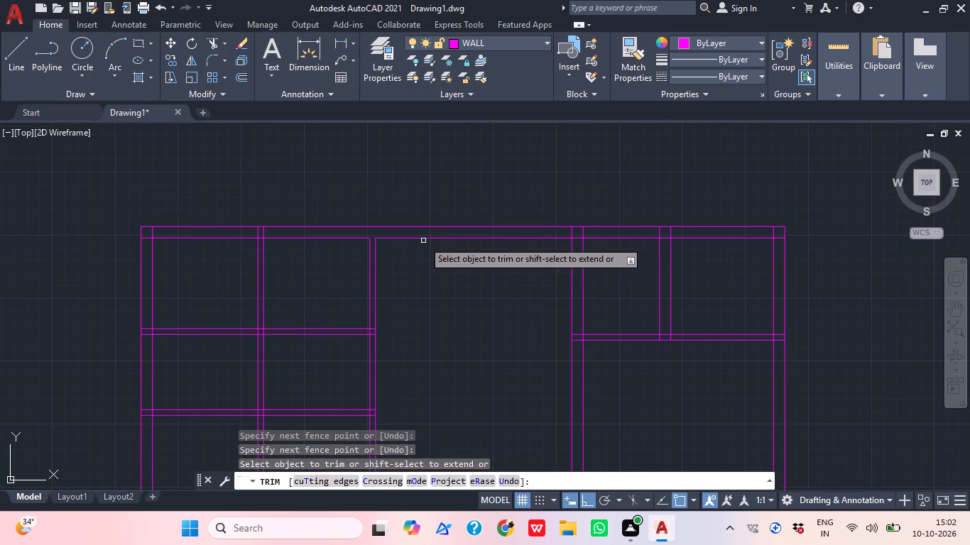
Trim the eastern rooms' west wall and dividing wall where they meet the north wall, opening both junctions.
scroll(544, 232, up, 3)
middle_drag(559, 240, 266, 223)
click(312, 226)
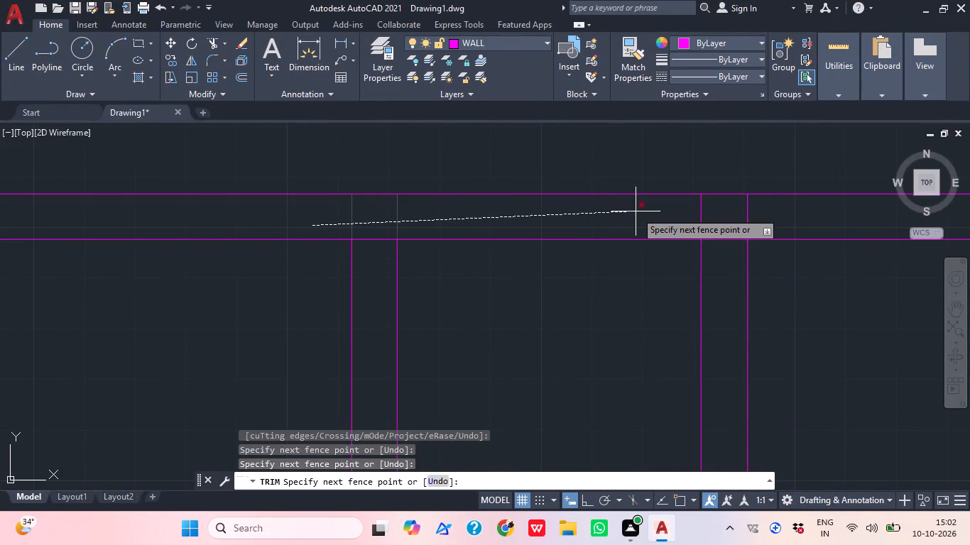
drag(755, 214, 746, 216)
click(373, 240)
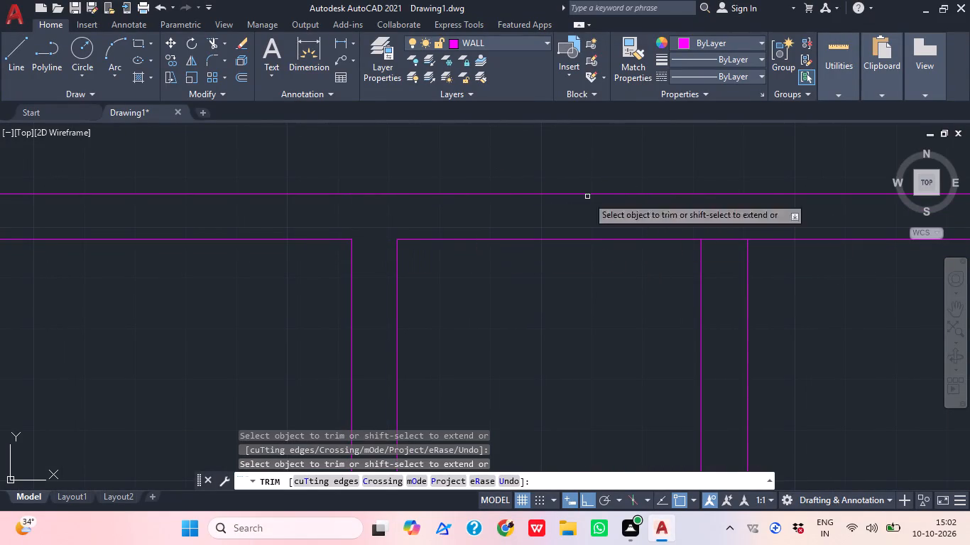
click(724, 247)
click(710, 229)
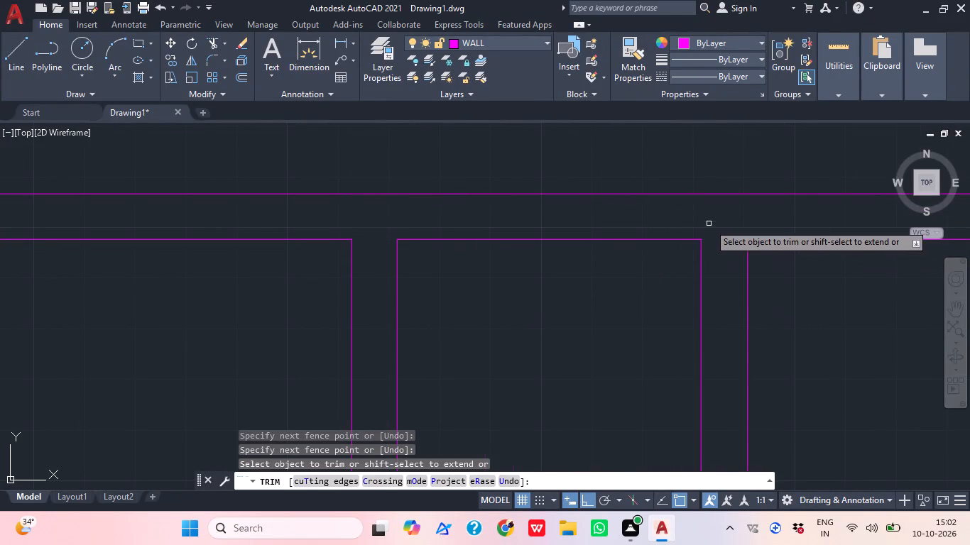
Trim the overlapping inner wall lines at the building's northeast corner.
scroll(709, 224, down, 2)
middle_drag(726, 217, 506, 291)
middle_drag(667, 297, 627, 250)
scroll(646, 278, up, 3)
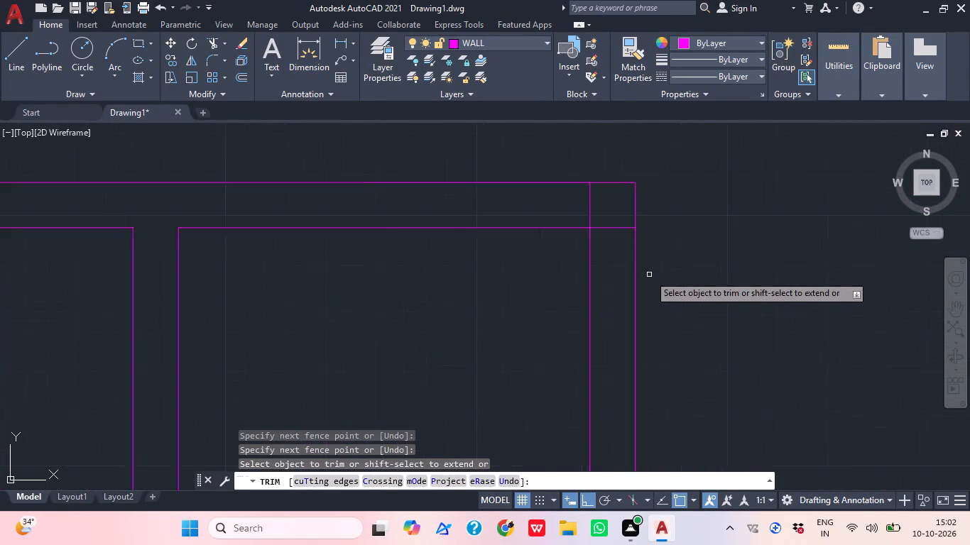
click(606, 216)
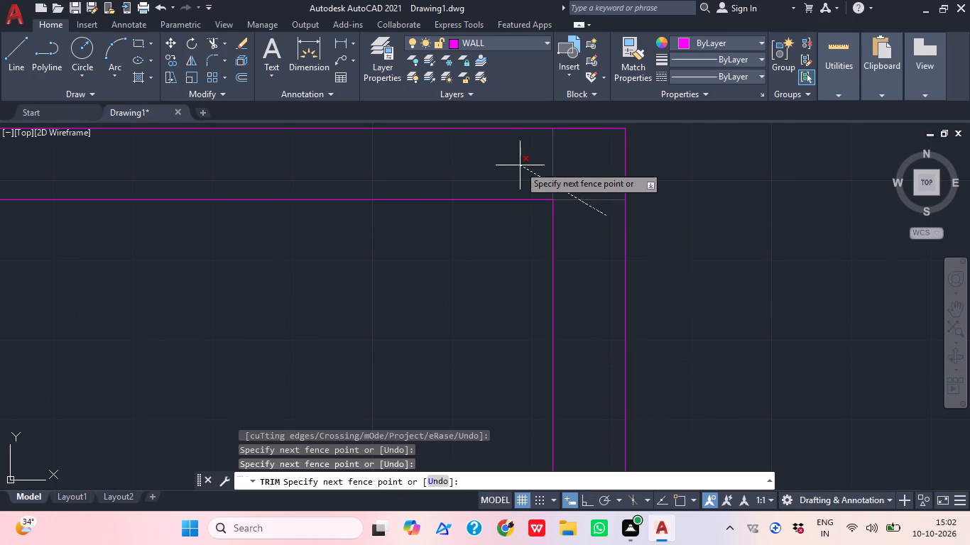
click(508, 158)
Trim the eastern rooms' horizontal partition where its upper line and the east wall's inner line cross.
scroll(514, 160, down, 3)
scroll(522, 331, up, 2)
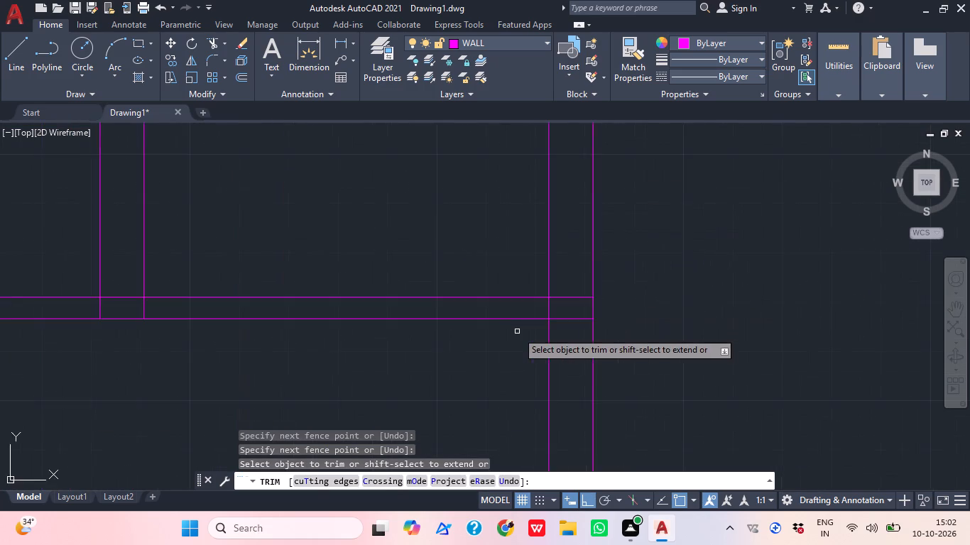
scroll(568, 307, up, 2)
drag(569, 277, 560, 280)
click(513, 297)
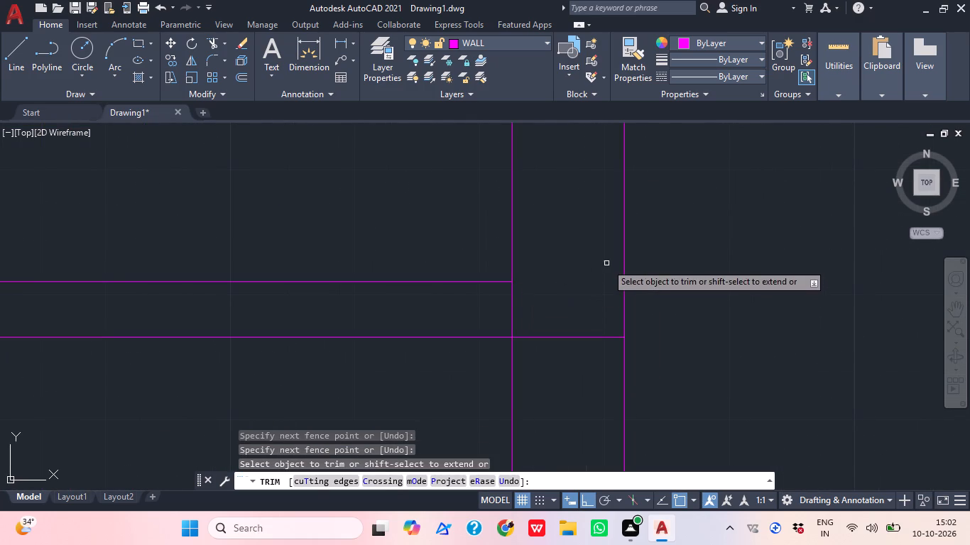
click(540, 300)
click(502, 305)
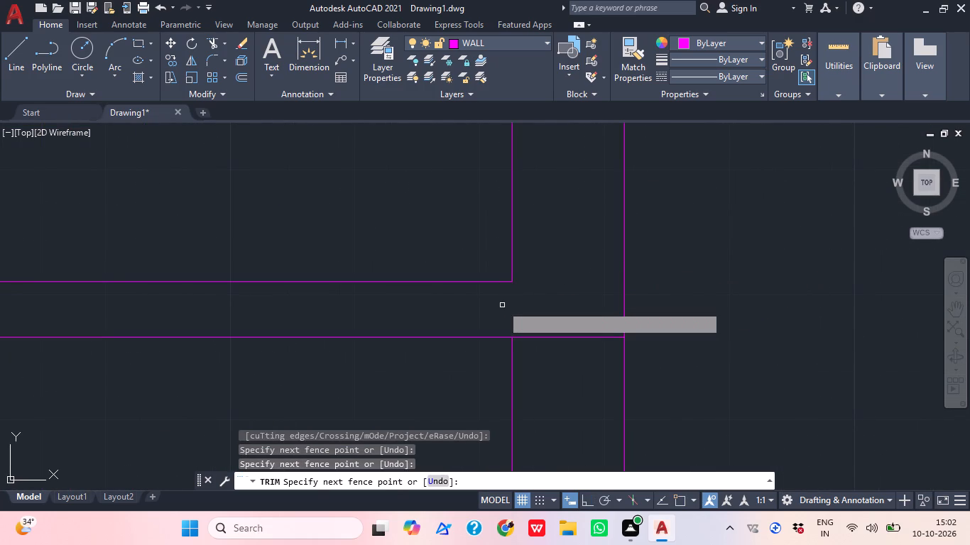
Trim the wall between the two northeastern rooms where it meets the horizontal partition, opening the junction.
scroll(502, 305, down, 2)
middle_drag(472, 323, 610, 335)
scroll(540, 349, down, 1)
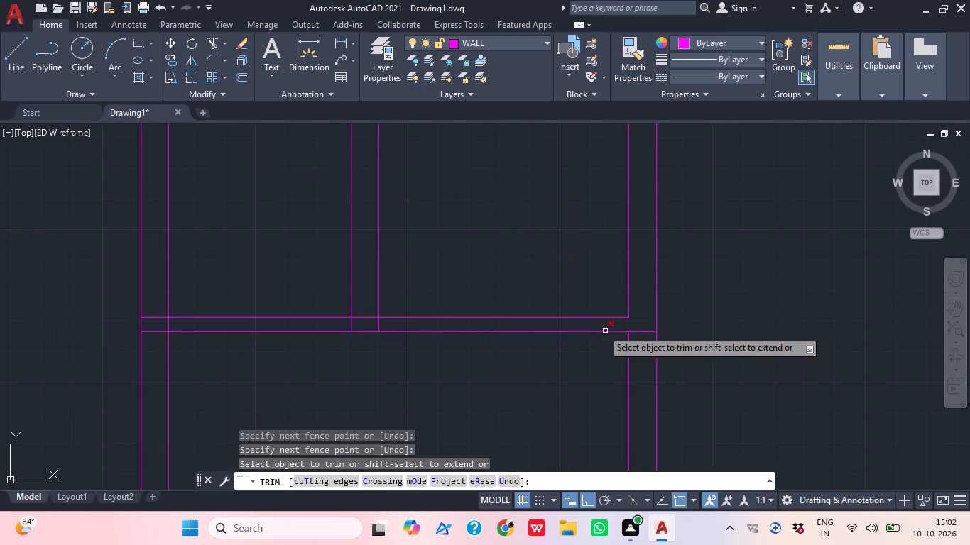
scroll(437, 324, up, 2)
middle_drag(358, 328, 397, 327)
scroll(396, 327, up, 1)
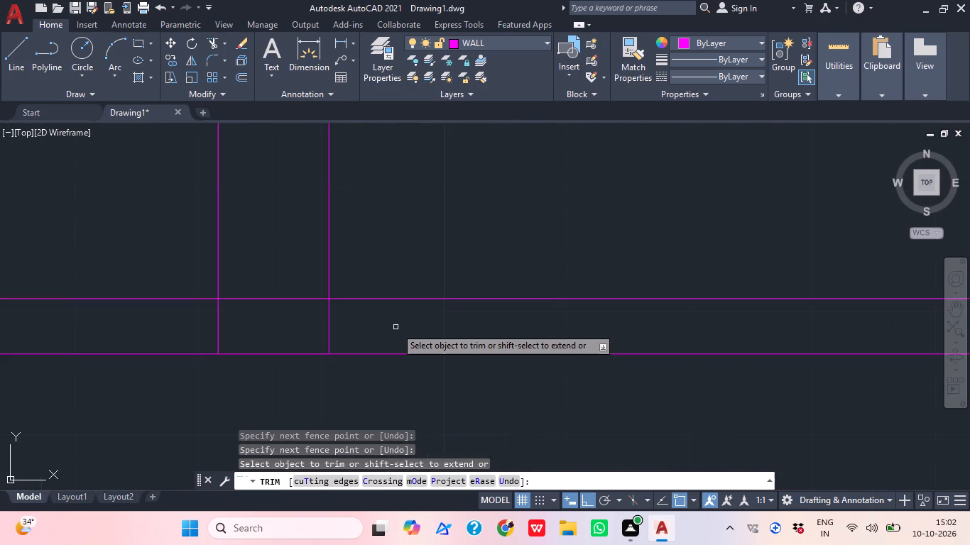
click(397, 309)
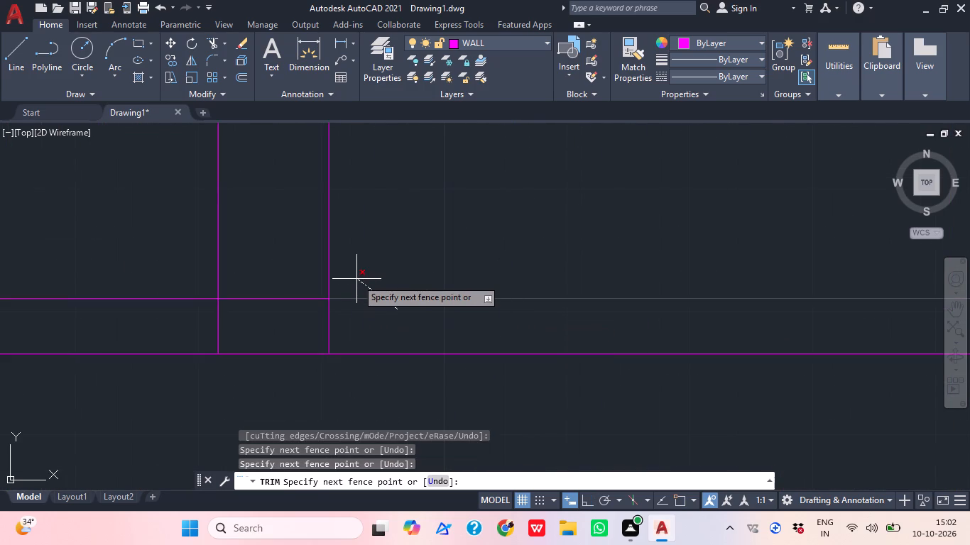
middle_drag(366, 321, 482, 315)
click(432, 321)
click(407, 306)
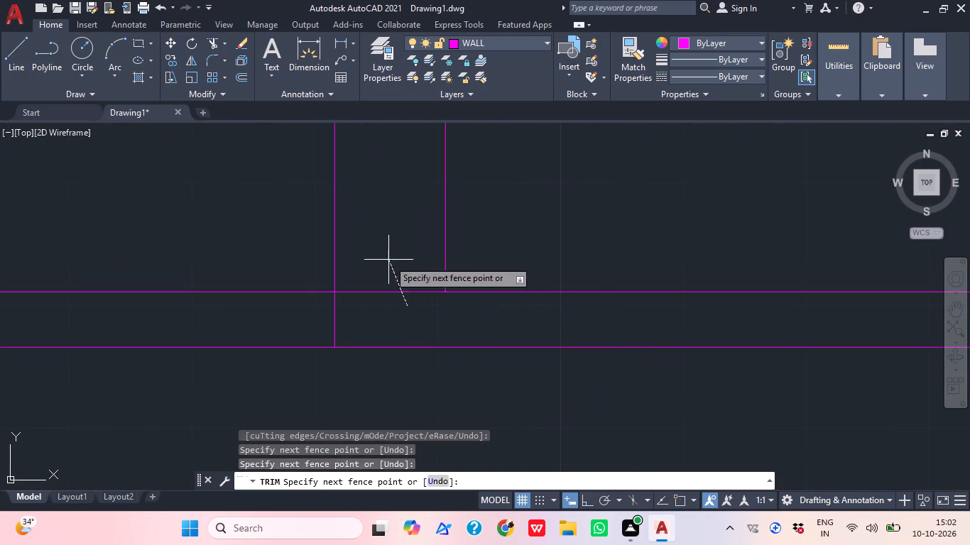
drag(388, 260, 388, 267)
drag(371, 298, 353, 306)
drag(304, 315, 323, 316)
drag(371, 306, 347, 313)
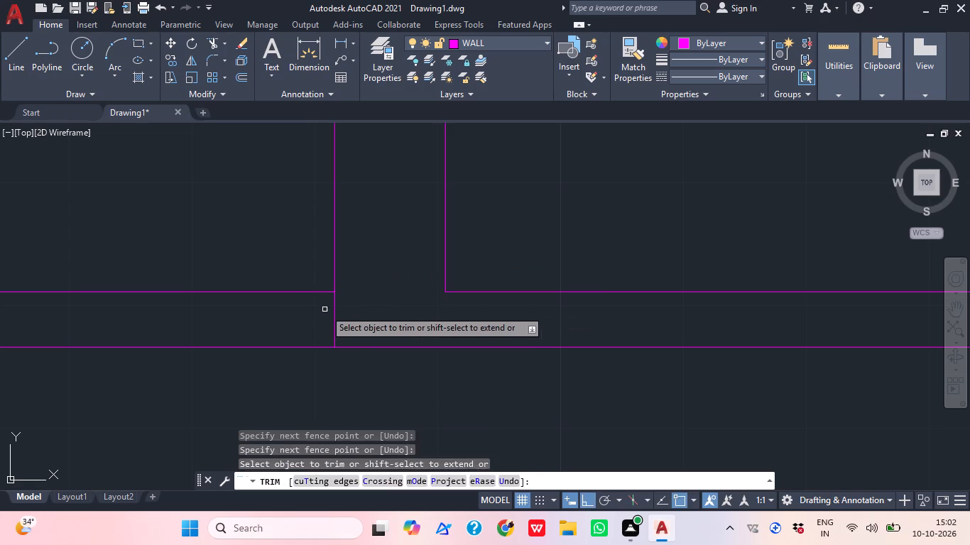
click(325, 309)
click(354, 309)
Trim the west end of the eastern rooms' horizontal partition where it joins their west wall.
scroll(449, 265, down, 3)
scroll(269, 279, up, 3)
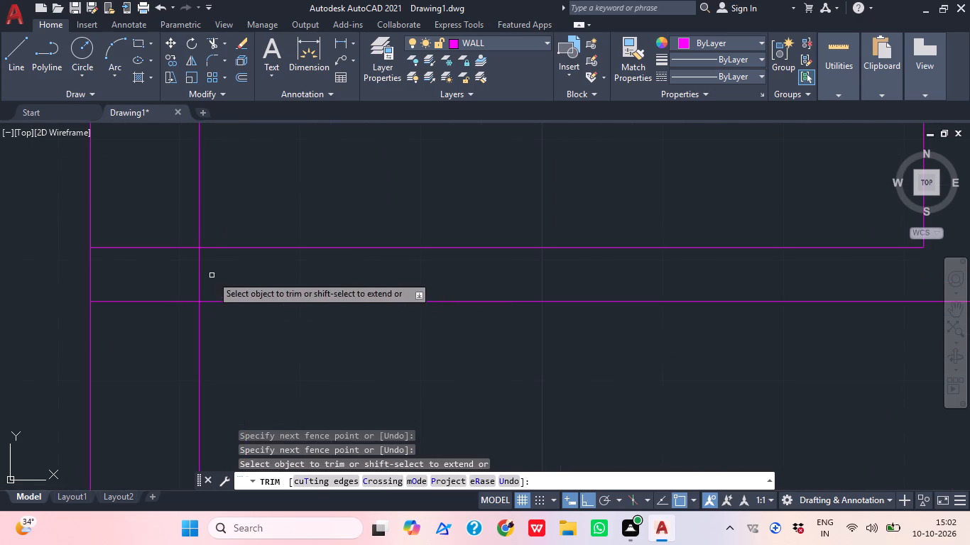
click(203, 277)
click(142, 240)
drag(135, 324, 135, 330)
click(184, 299)
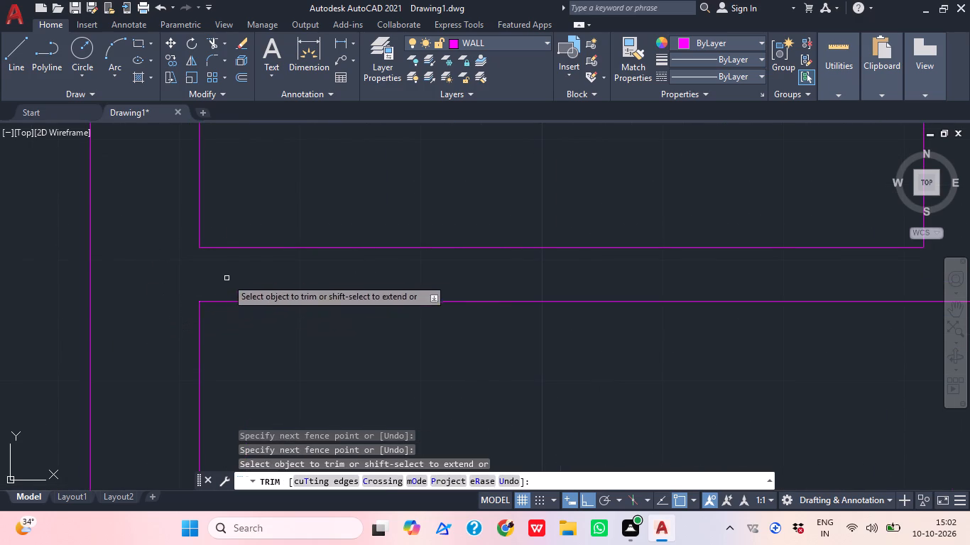
Trim the west end of the eastern room's southern 9" wall where it joins the west wall.
scroll(302, 250, down, 6)
middle_drag(364, 317, 370, 358)
middle_drag(412, 317, 413, 283)
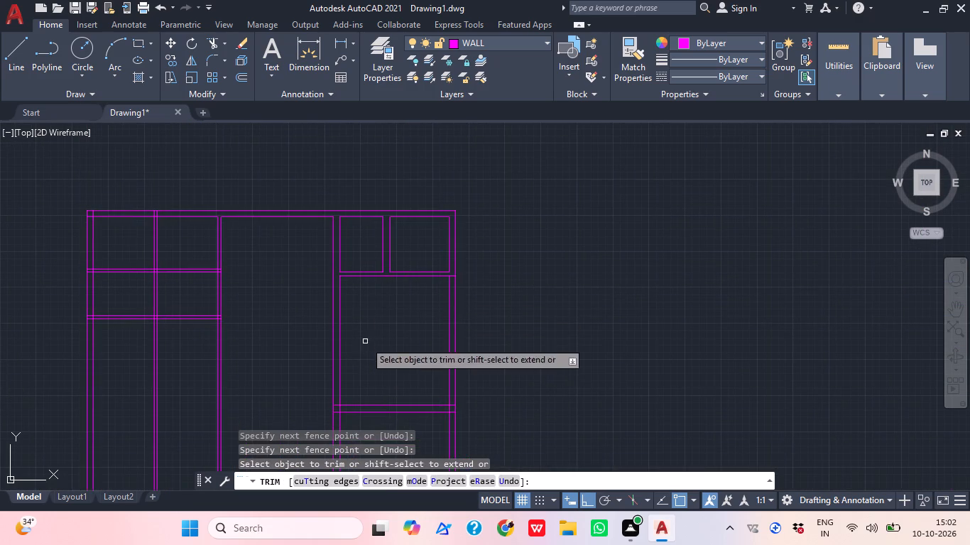
scroll(344, 414, up, 2)
middle_drag(352, 396, 459, 291)
scroll(418, 327, up, 1)
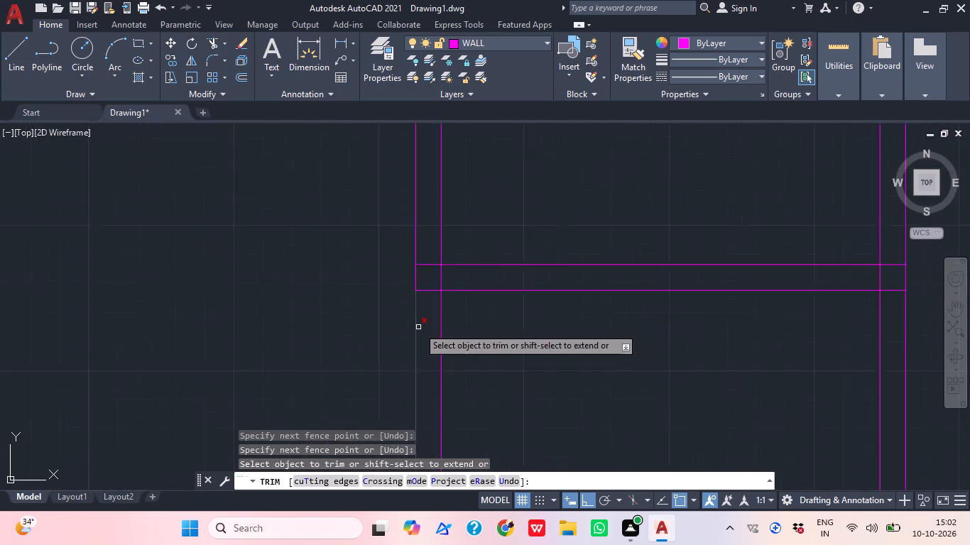
scroll(418, 327, up, 1)
click(444, 285)
click(456, 258)
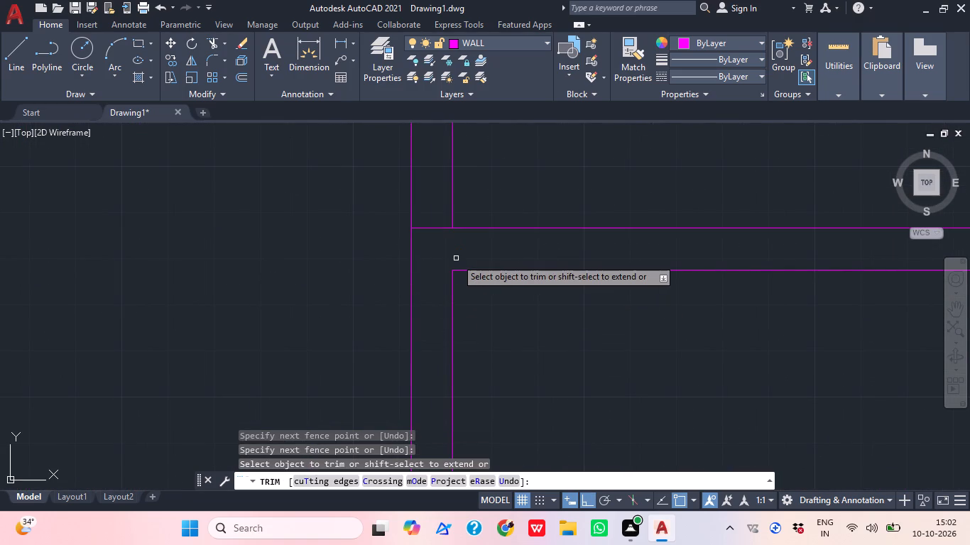
click(439, 215)
click(431, 255)
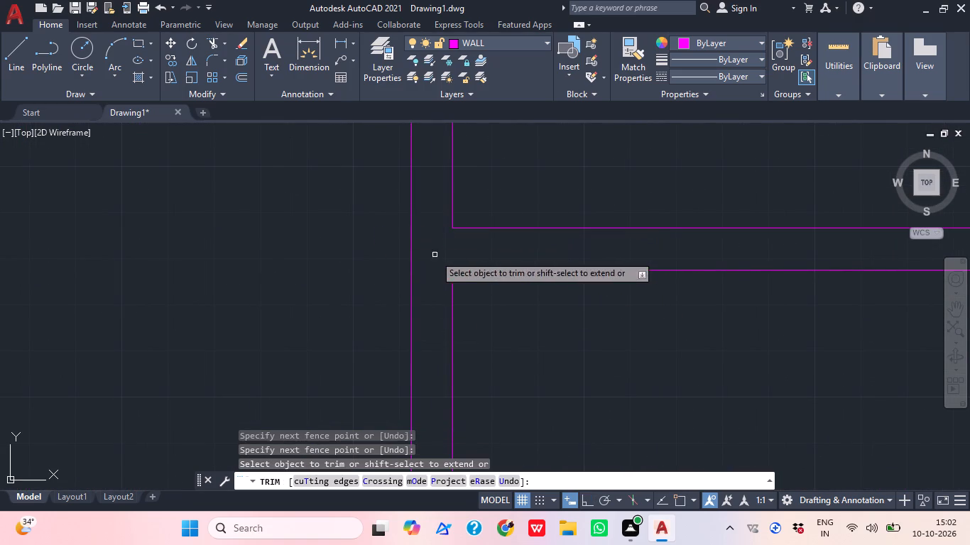
Trim the east end of the eastern room's southern 9" wall where it joins the outer east wall.
middle_drag(557, 243, 240, 271)
scroll(355, 255, down, 4)
scroll(515, 262, up, 2)
scroll(398, 295, up, 2)
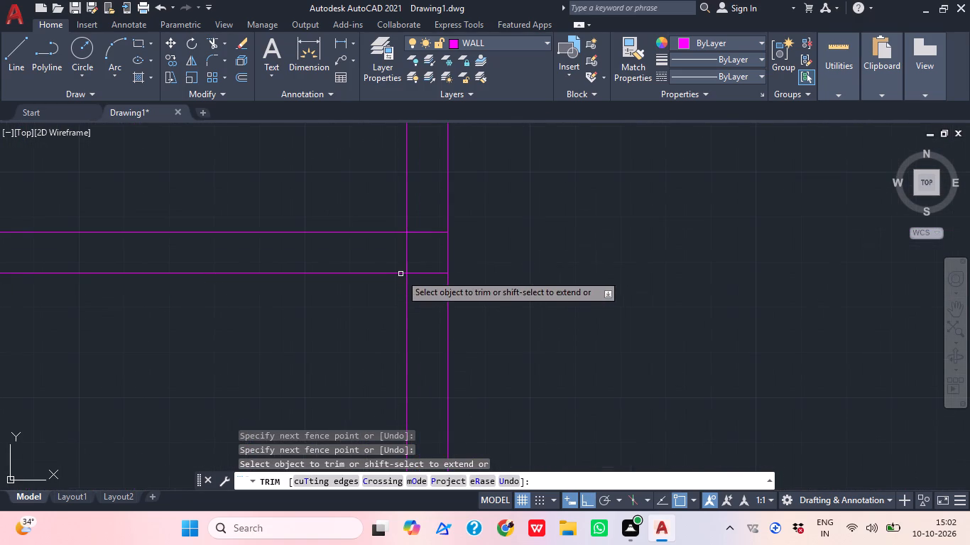
click(441, 280)
click(400, 264)
click(417, 263)
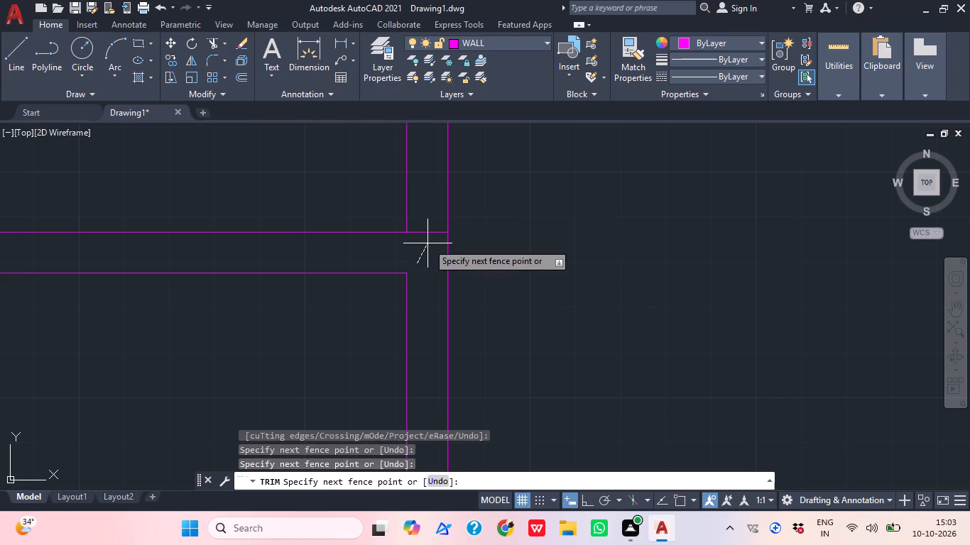
click(434, 225)
Trim the vertical partition between the western rooms where it meets the north wall, opening the junction.
scroll(460, 231, down, 4)
middle_drag(435, 275, 511, 368)
scroll(435, 275, down, 1)
scroll(290, 241, up, 2)
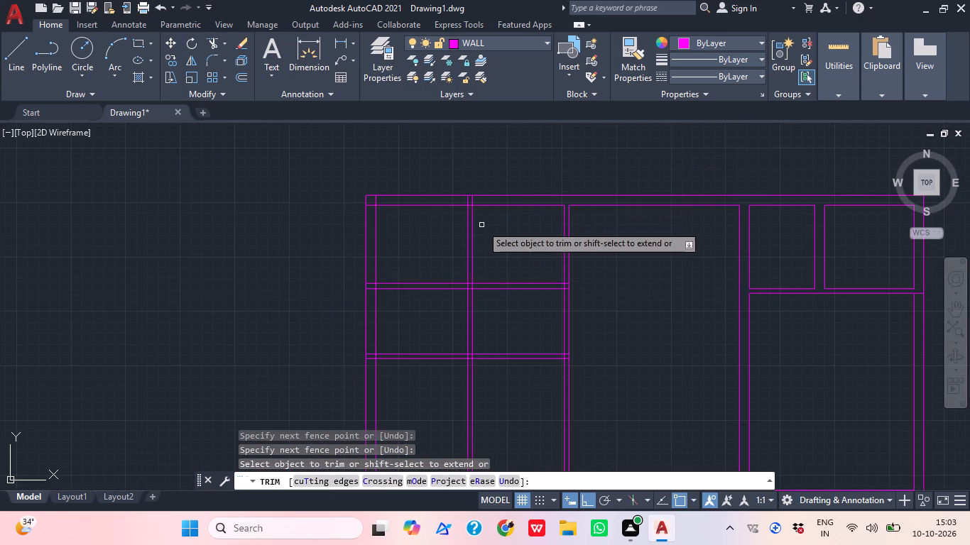
scroll(464, 204, up, 5)
click(442, 203)
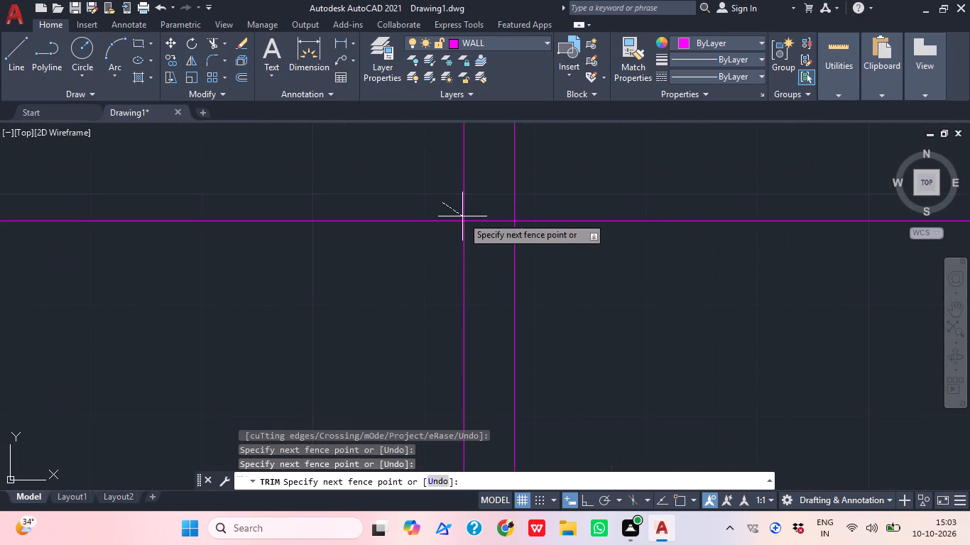
click(489, 237)
click(482, 213)
drag(540, 170, 537, 178)
Trim the overlapping inner wall lines at the building's northwest corner.
scroll(533, 180, down, 4)
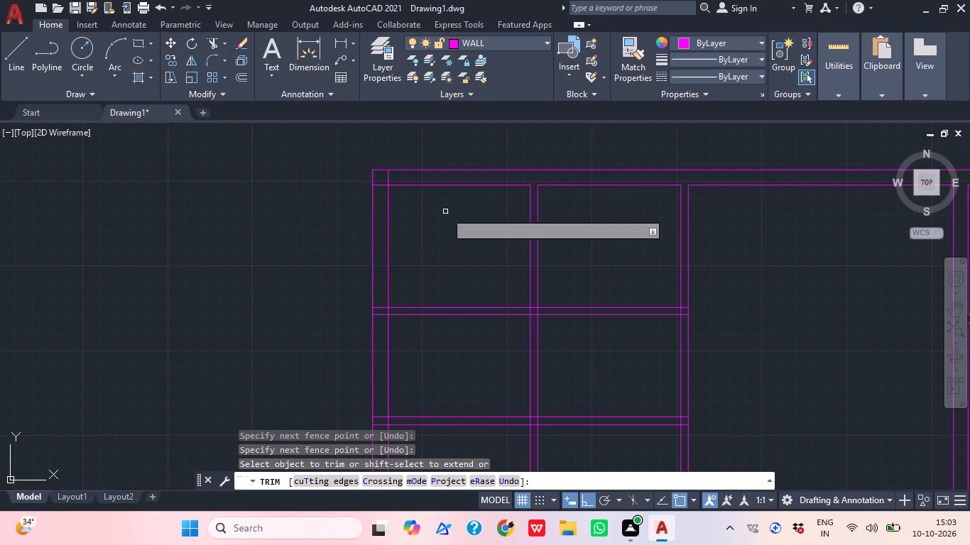
scroll(381, 182, up, 3)
click(383, 184)
drag(427, 177, 423, 187)
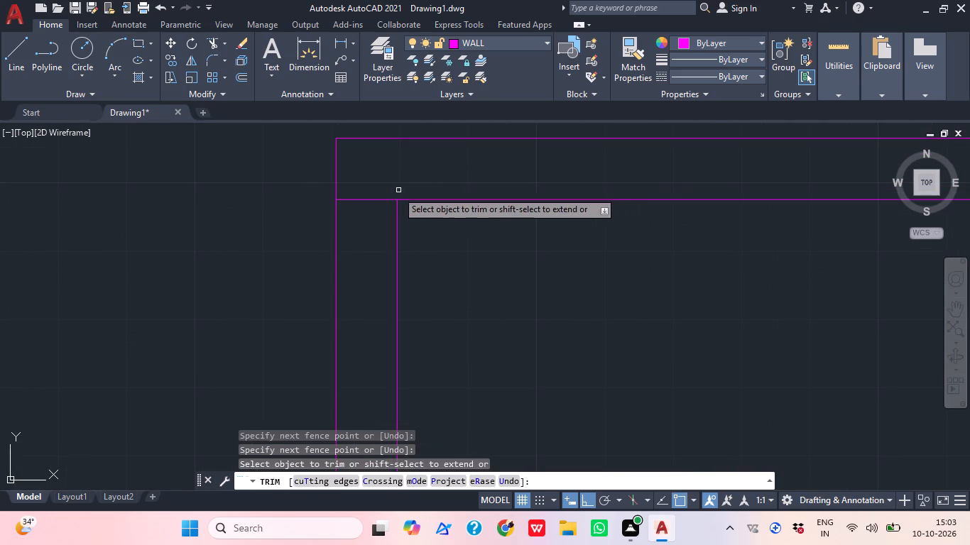
drag(385, 192, 377, 221)
click(377, 221)
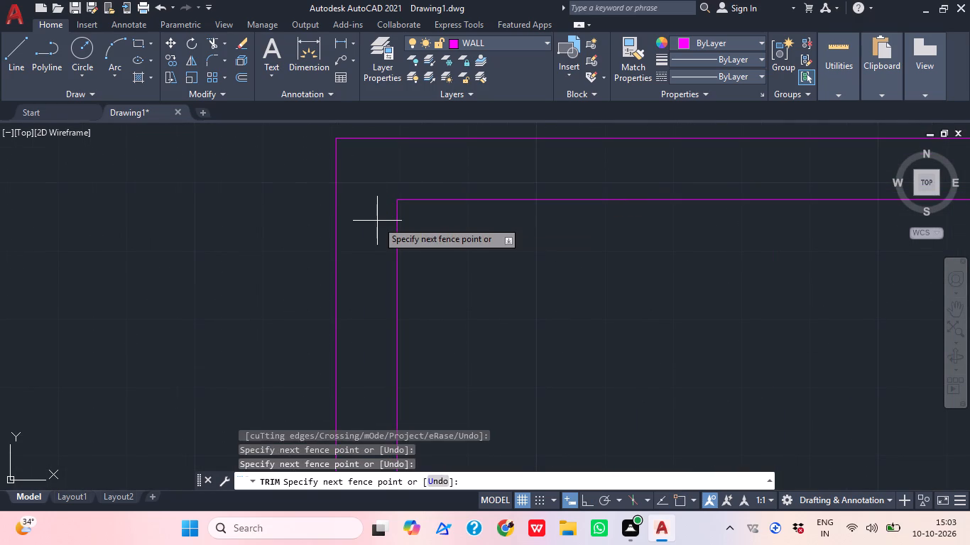
scroll(377, 221, down, 1)
scroll(439, 280, down, 1)
click(390, 283)
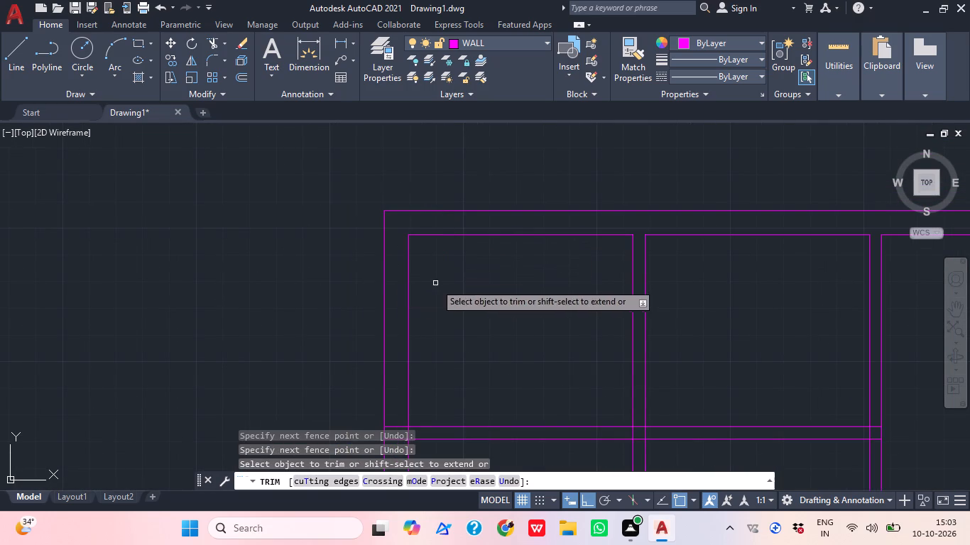
Trim both lines of the northernmost horizontal partition in the western rooms where they cross the outer west wall's thickness.
middle_drag(467, 307, 447, 203)
middle_click(425, 249)
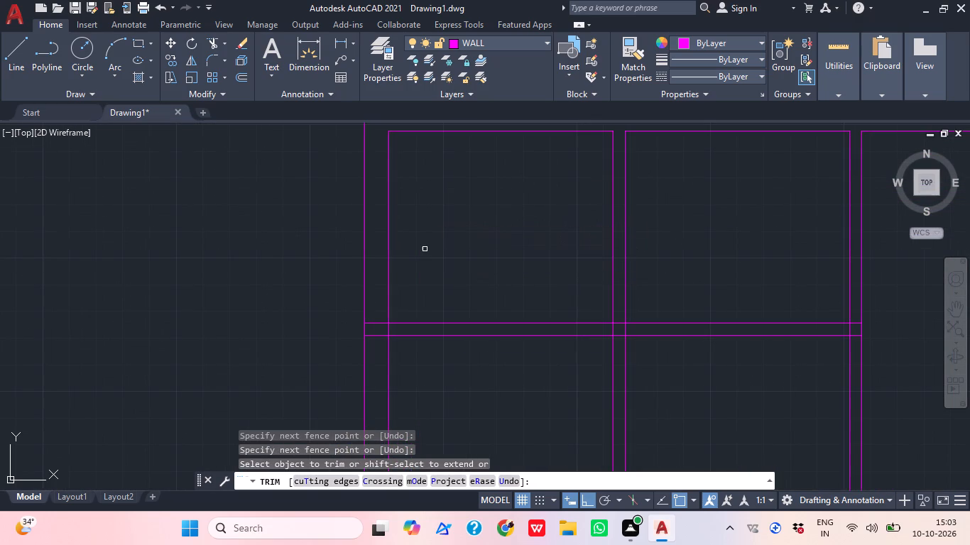
middle_click(430, 288)
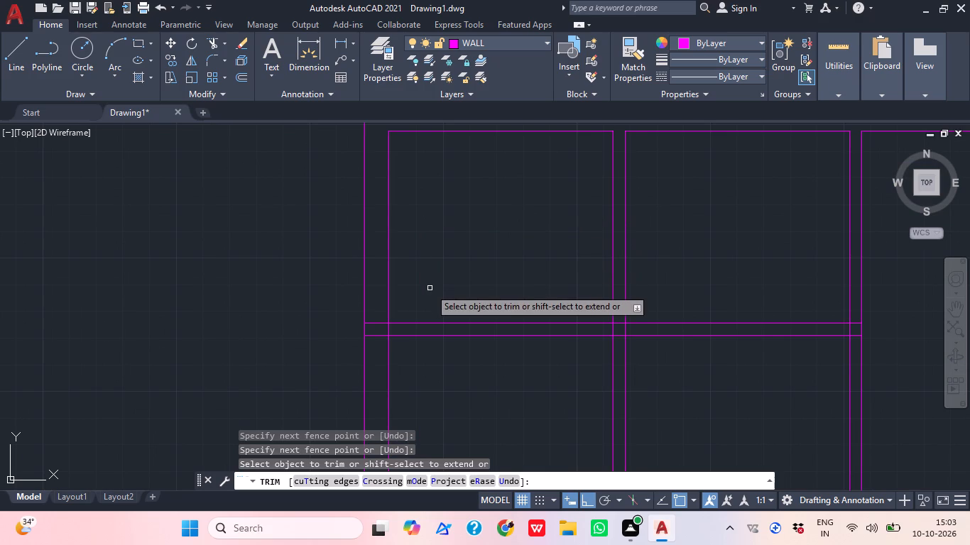
scroll(430, 288, up, 1)
middle_drag(486, 275, 473, 277)
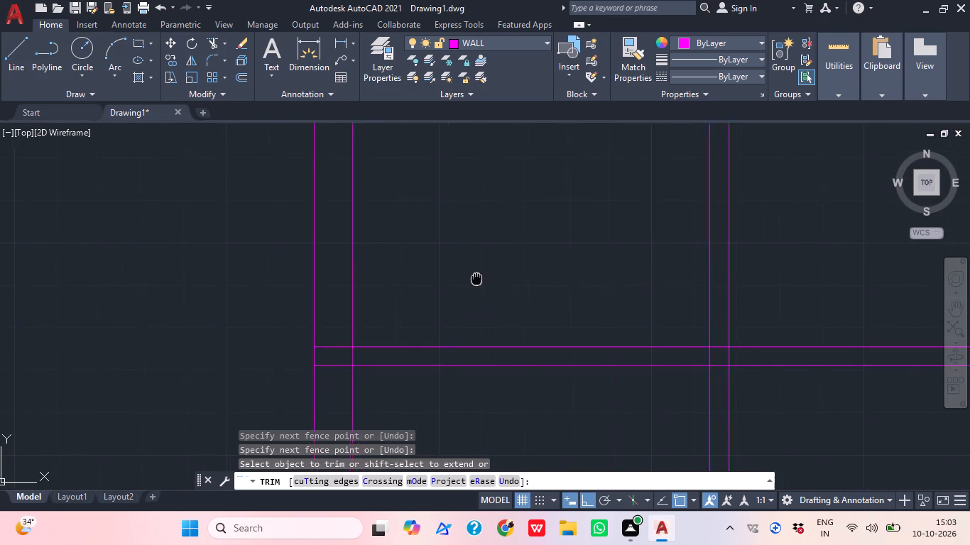
middle_drag(473, 277, 474, 277)
middle_drag(459, 292, 482, 229)
scroll(414, 284, up, 1)
scroll(335, 288, up, 2)
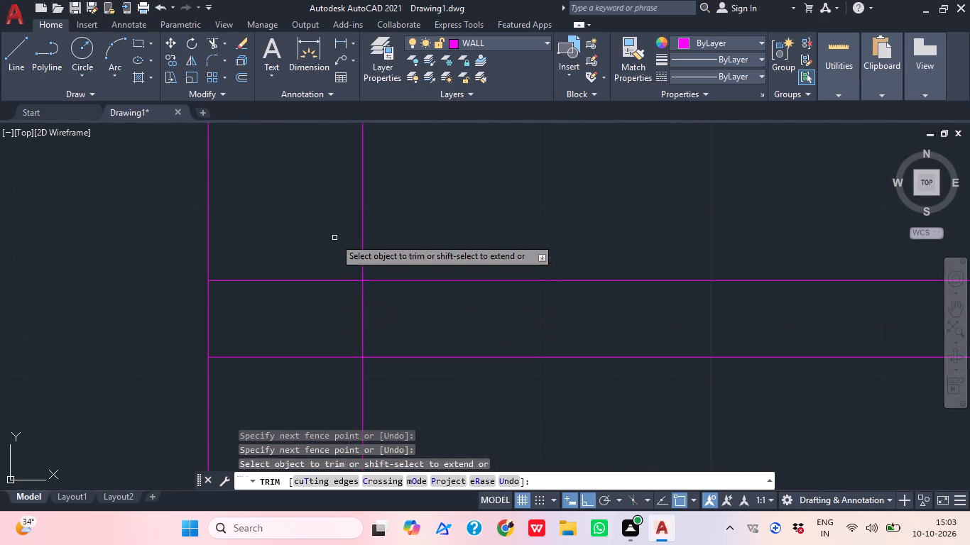
drag(334, 238, 332, 273)
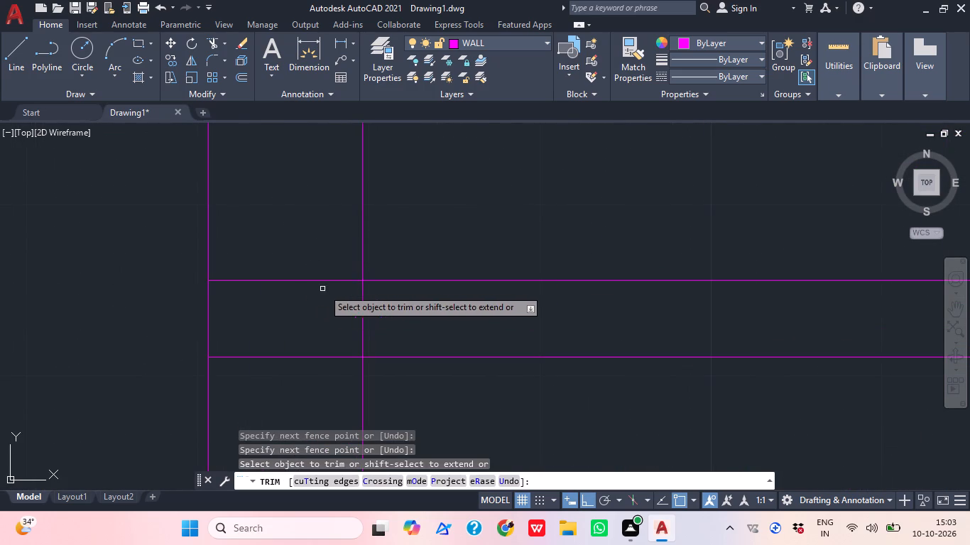
click(265, 285)
click(256, 372)
click(286, 268)
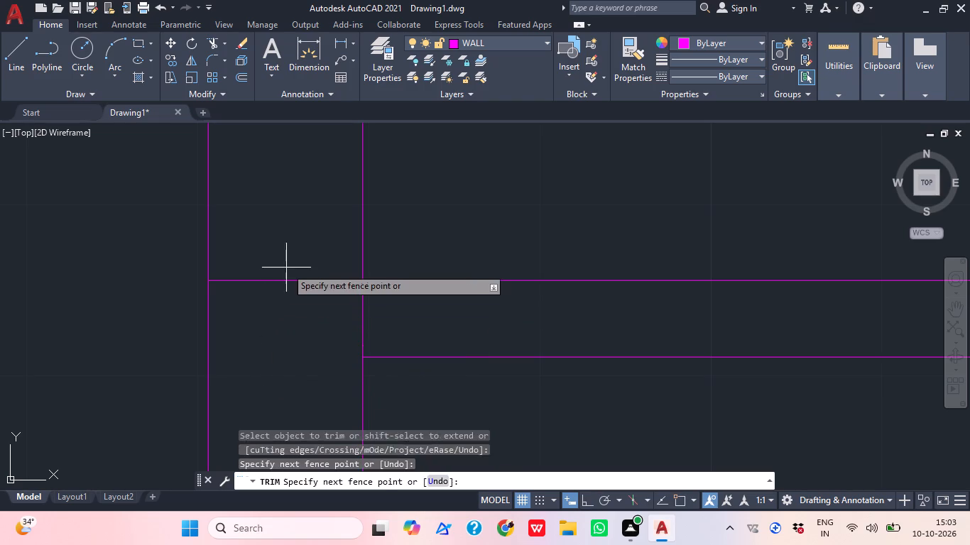
click(271, 294)
scroll(274, 297, down, 2)
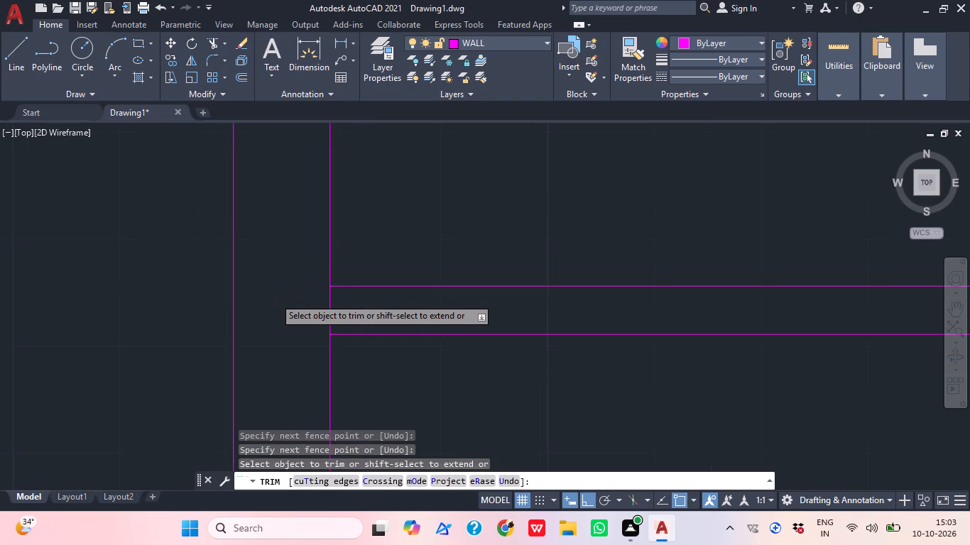
scroll(371, 312, down, 1)
middle_drag(361, 324, 311, 328)
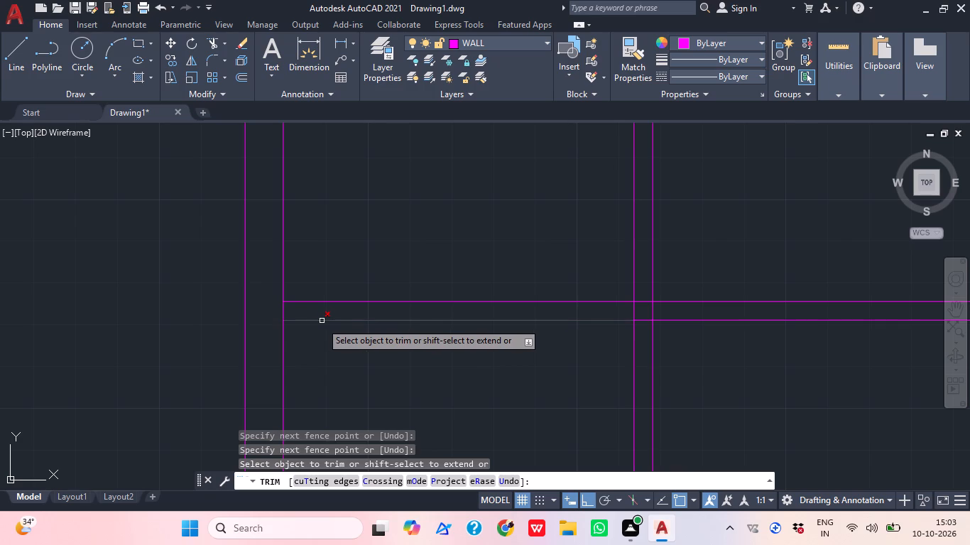
middle_drag(360, 319, 342, 322)
scroll(352, 322, down, 1)
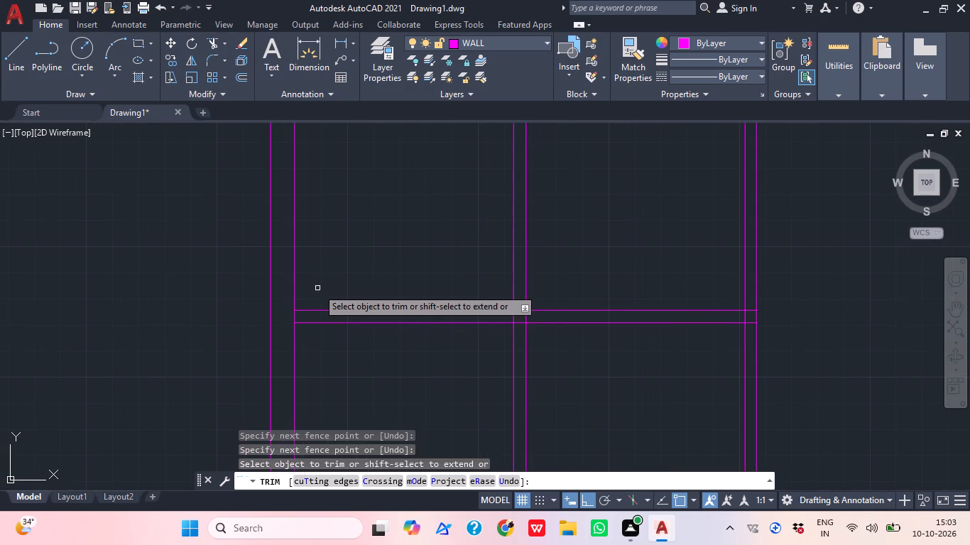
key(Escape)
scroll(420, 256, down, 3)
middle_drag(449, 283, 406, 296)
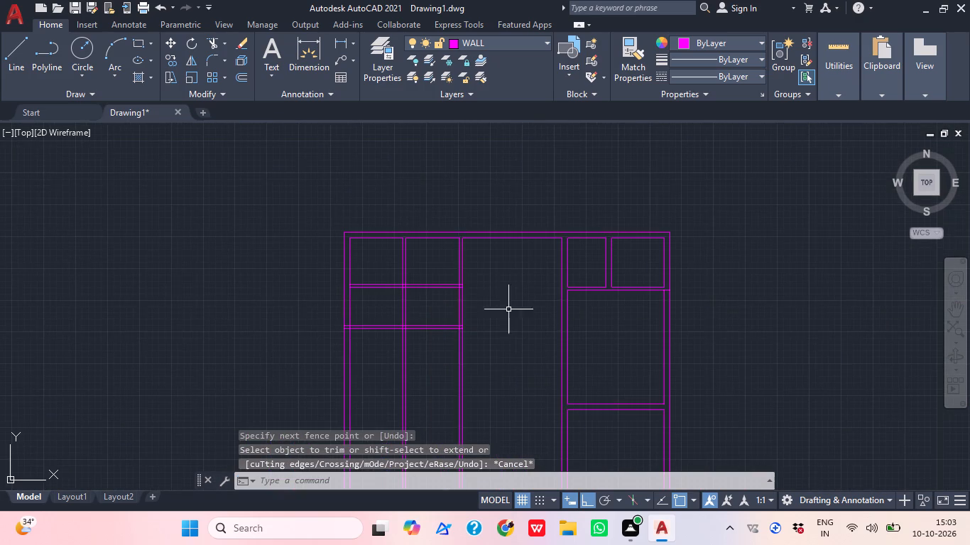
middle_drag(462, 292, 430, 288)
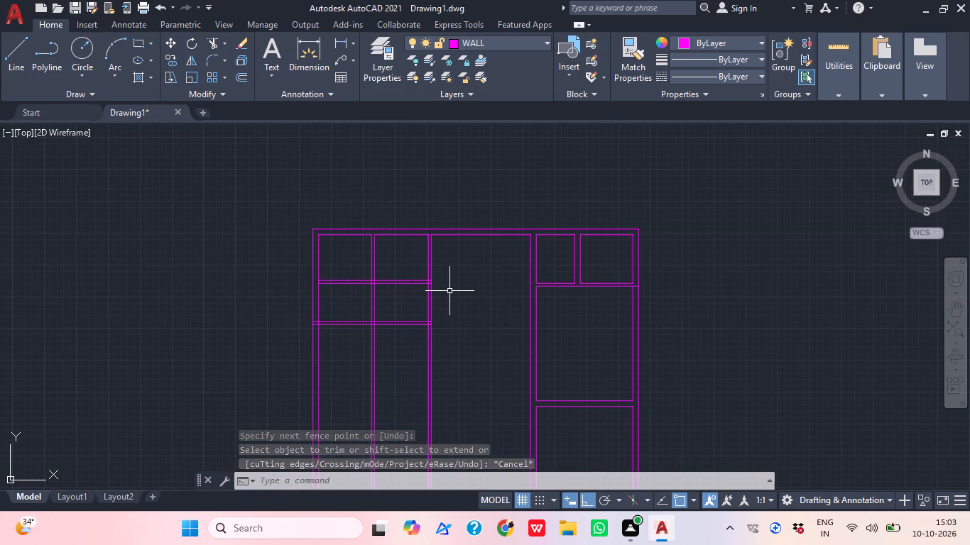
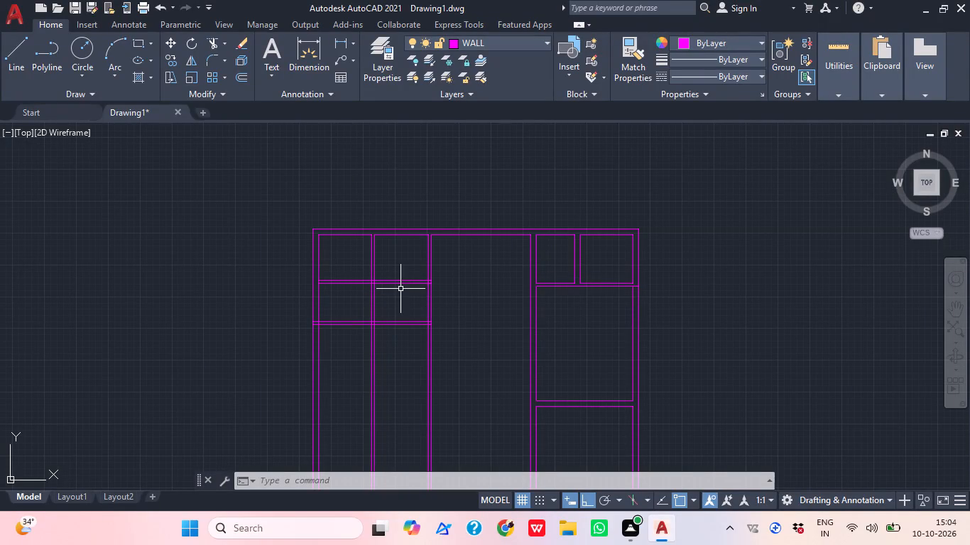
Trim the outer west wall's inner line between the two lines of the northernmost horizontal partition, opening their junction.
scroll(354, 298, up, 2)
middle_drag(413, 307, 388, 346)
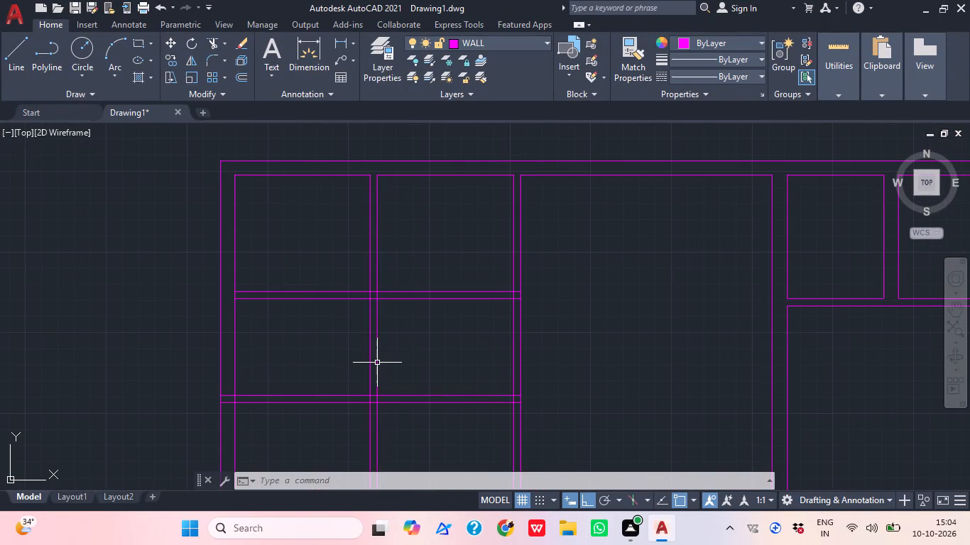
middle_drag(484, 417, 459, 408)
text(TR)
key(space)
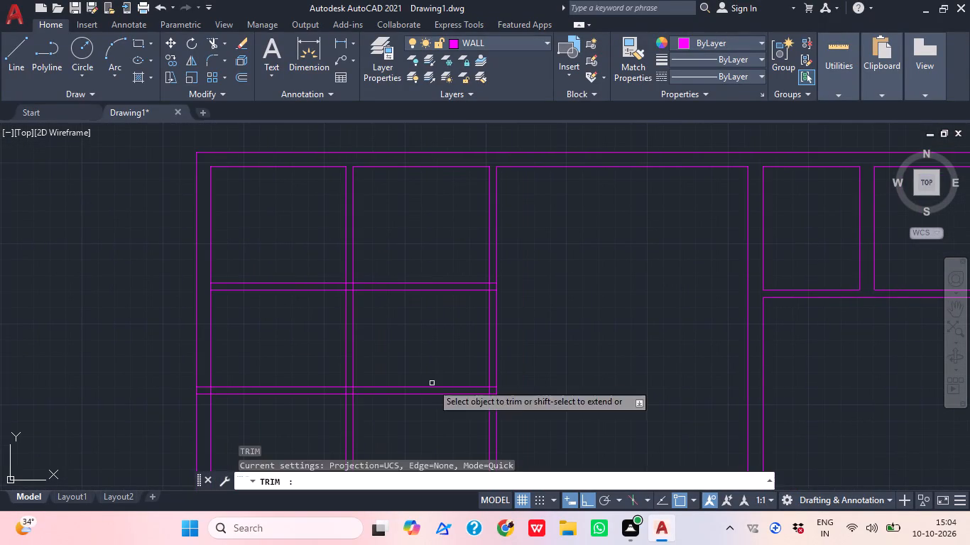
scroll(207, 268, up, 3)
click(201, 309)
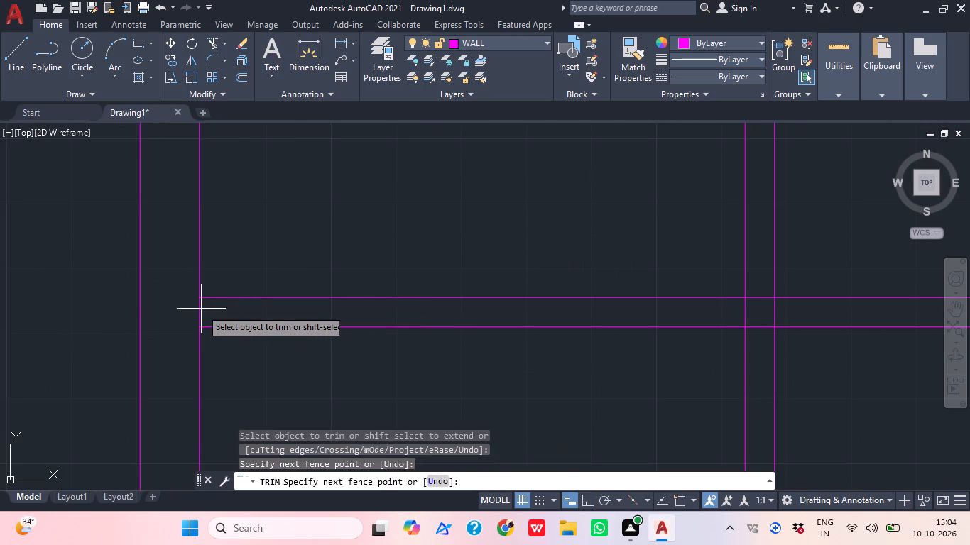
click(189, 306)
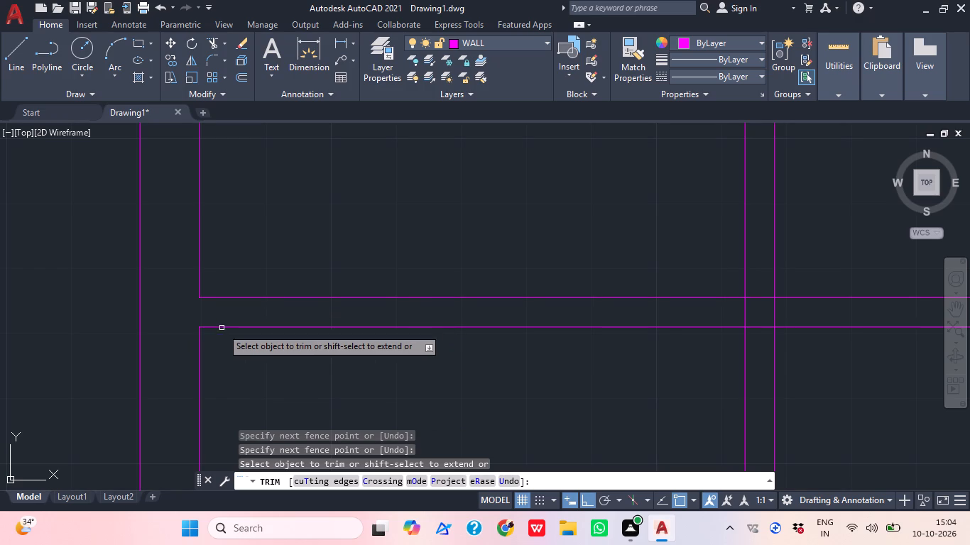
Trim all four line segments inside the crossing of the northernmost horizontal partition and the vertical partition between the western rooms.
middle_drag(646, 398, 496, 395)
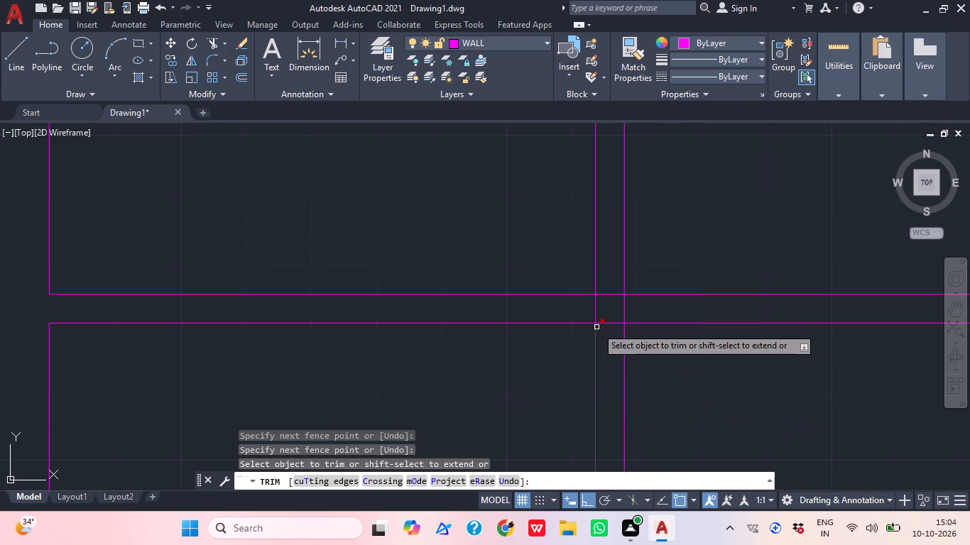
scroll(607, 314, up, 2)
drag(588, 314, 577, 313)
click(549, 310)
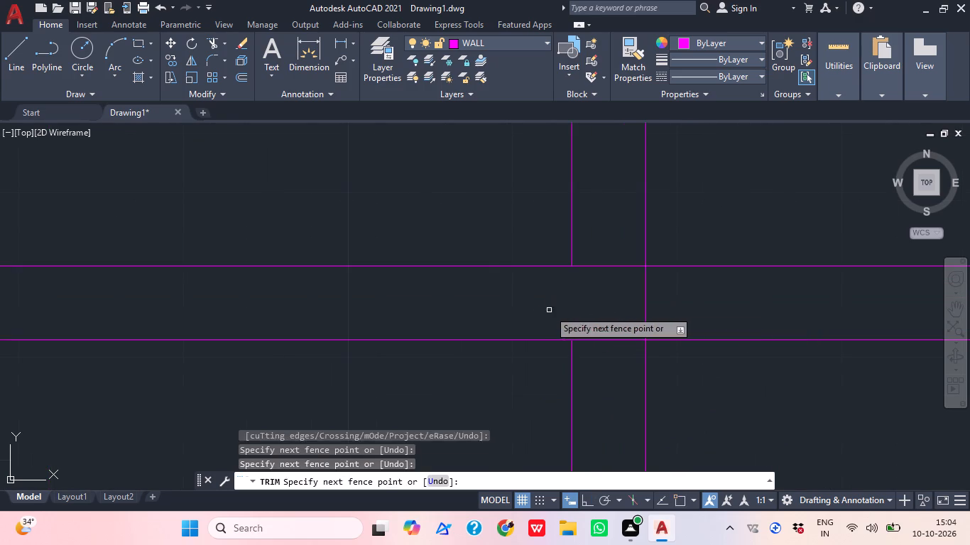
click(613, 268)
click(658, 310)
click(621, 280)
click(614, 249)
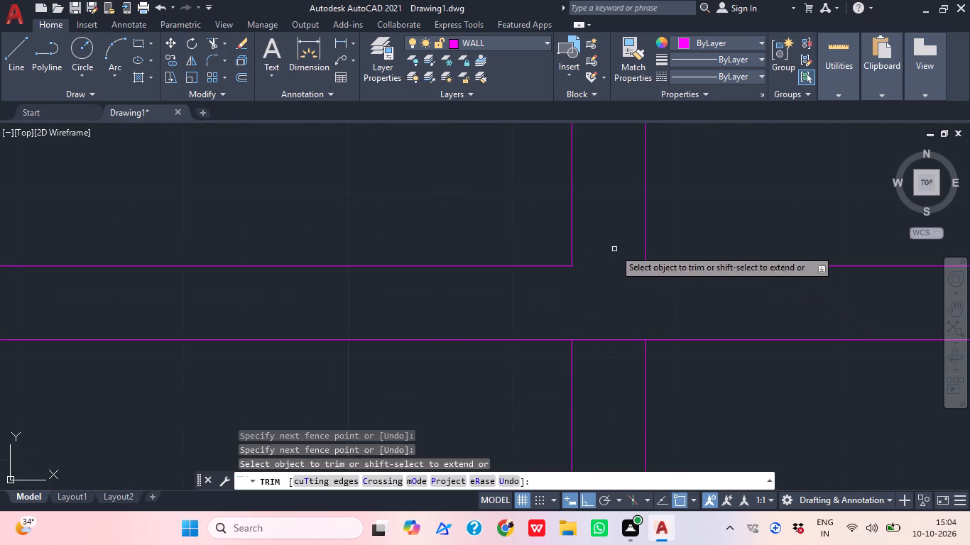
scroll(652, 290, down, 2)
middle_drag(690, 320, 514, 328)
scroll(425, 313, up, 2)
click(446, 315)
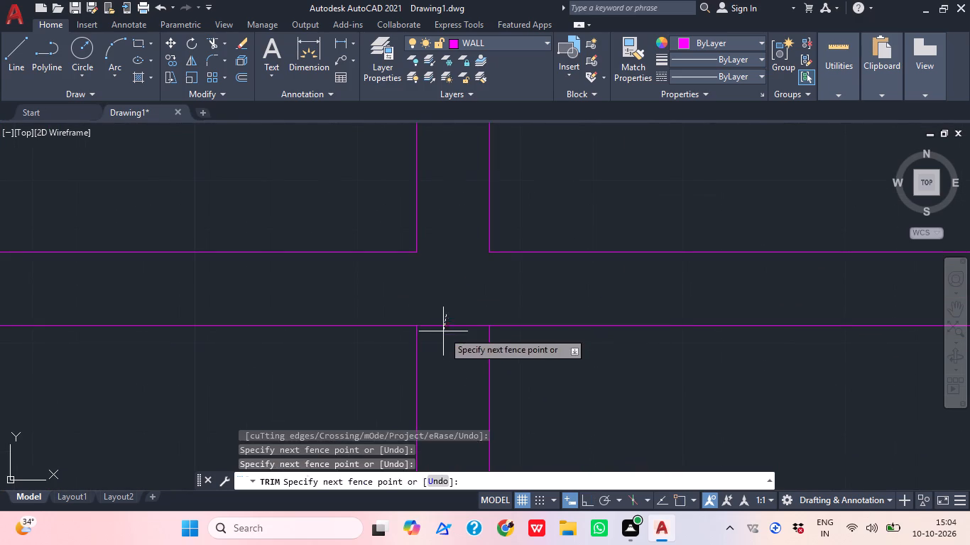
click(442, 331)
At the northernmost horizontal partition's east end, trim its upper line's overlap and the inner vertical line crossing the junction.
scroll(547, 302, down, 1)
middle_drag(562, 308, 325, 324)
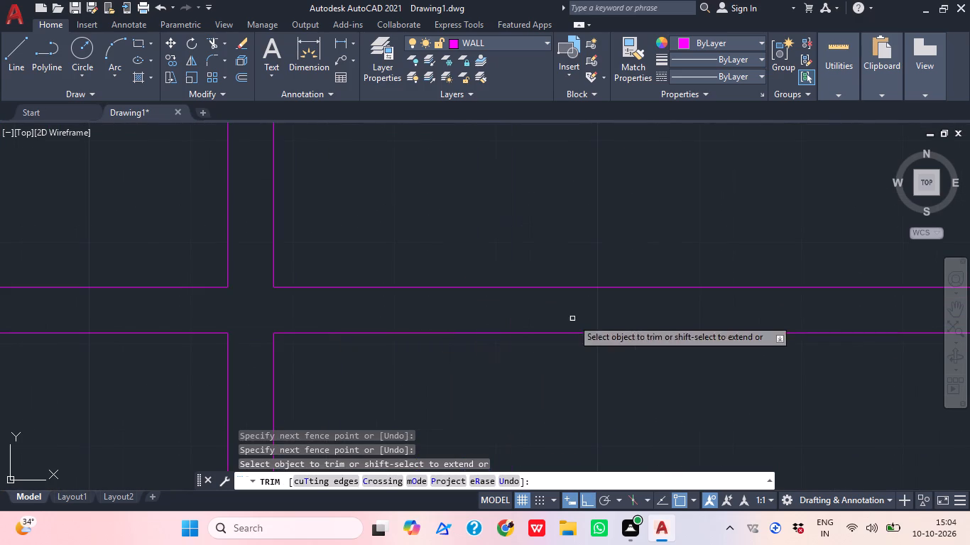
middle_drag(572, 319, 376, 326)
scroll(513, 330, down, 2)
middle_drag(624, 315, 563, 313)
scroll(629, 308, up, 2)
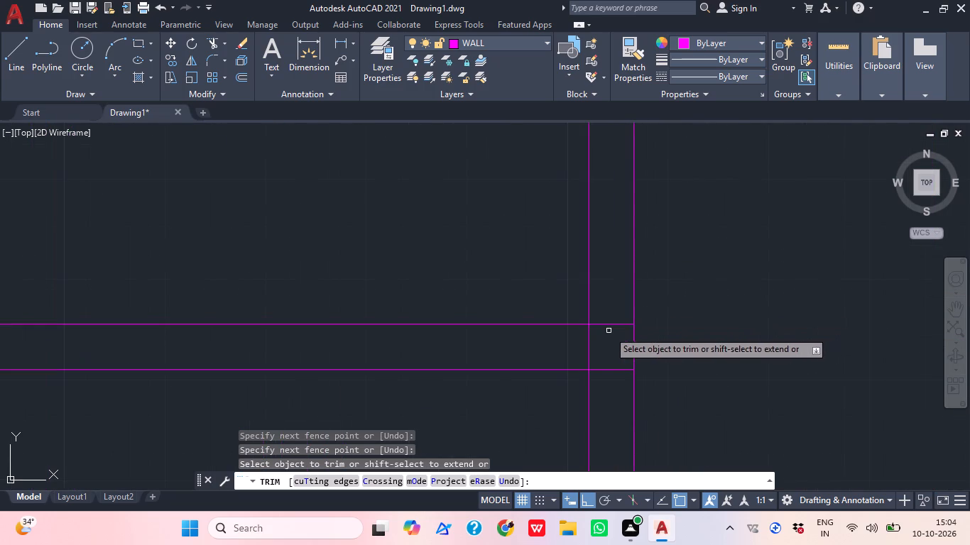
click(608, 330)
drag(615, 317, 610, 327)
drag(573, 339, 582, 341)
click(605, 334)
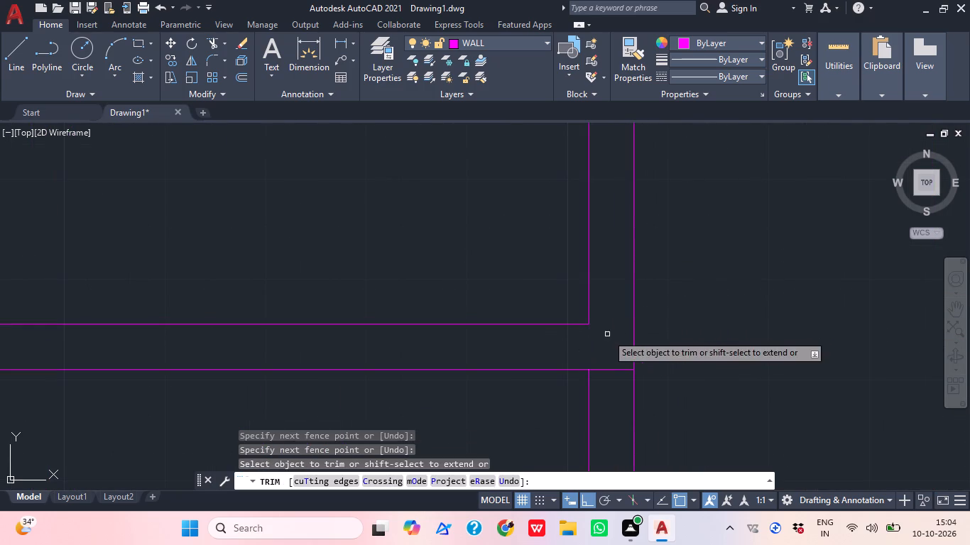
Trim the second horizontal partition's east end, removing both line overlaps and the inner vertical line between them.
scroll(620, 326, down, 3)
scroll(560, 338, down, 1)
middle_drag(560, 338, 574, 354)
middle_drag(658, 376, 452, 251)
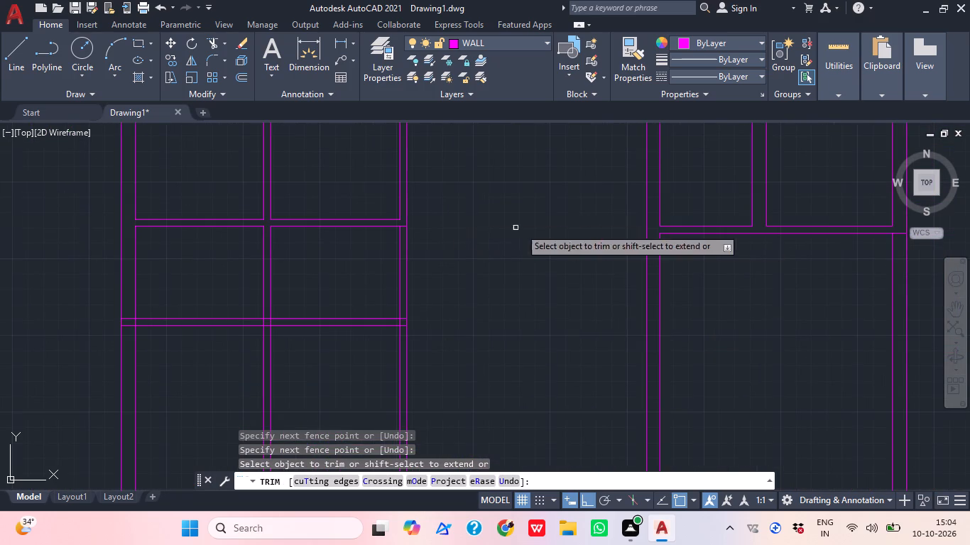
scroll(394, 319, up, 2)
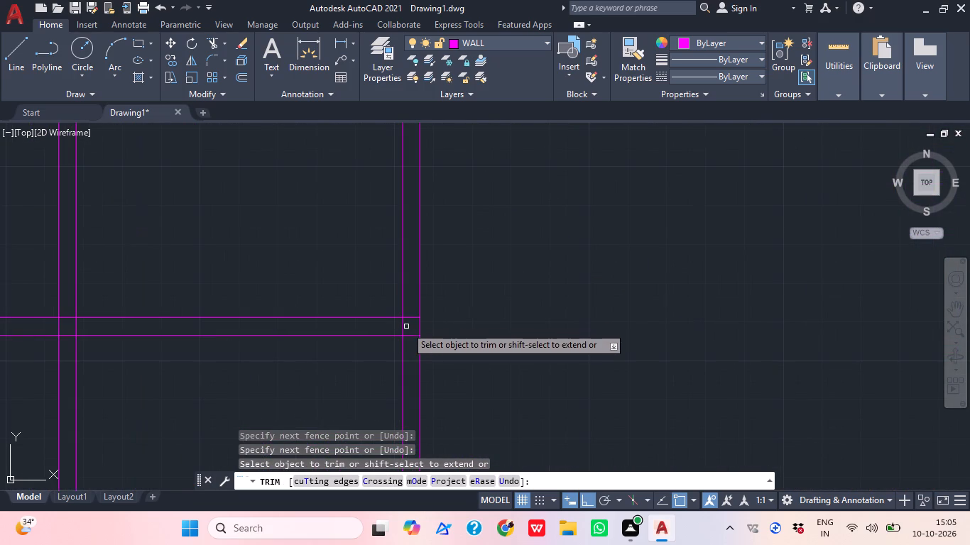
scroll(419, 327, up, 3)
drag(398, 324, 393, 317)
click(373, 253)
click(376, 323)
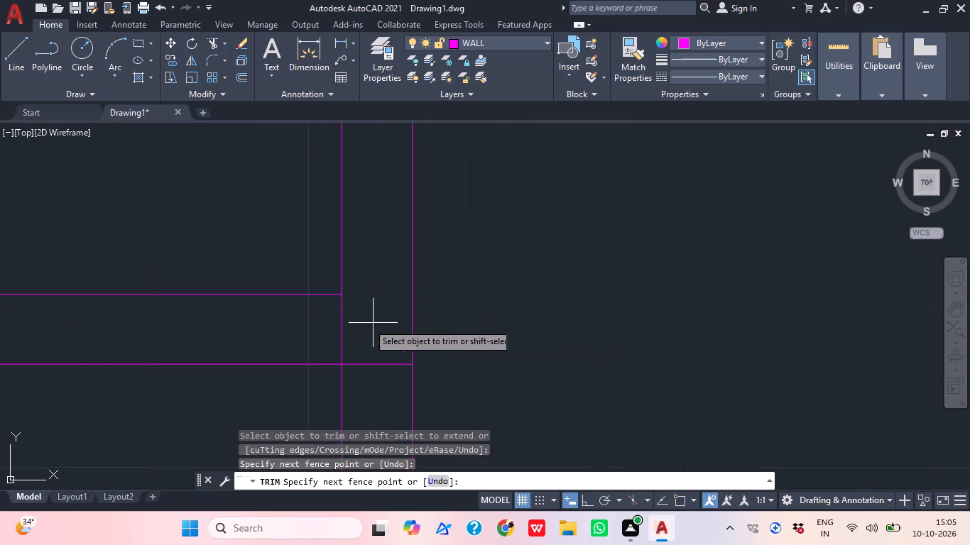
click(328, 317)
click(394, 338)
click(381, 367)
Trim all four line segments inside the crossing of the second horizontal partition and the vertical partition between the western rooms.
scroll(484, 319, down, 3)
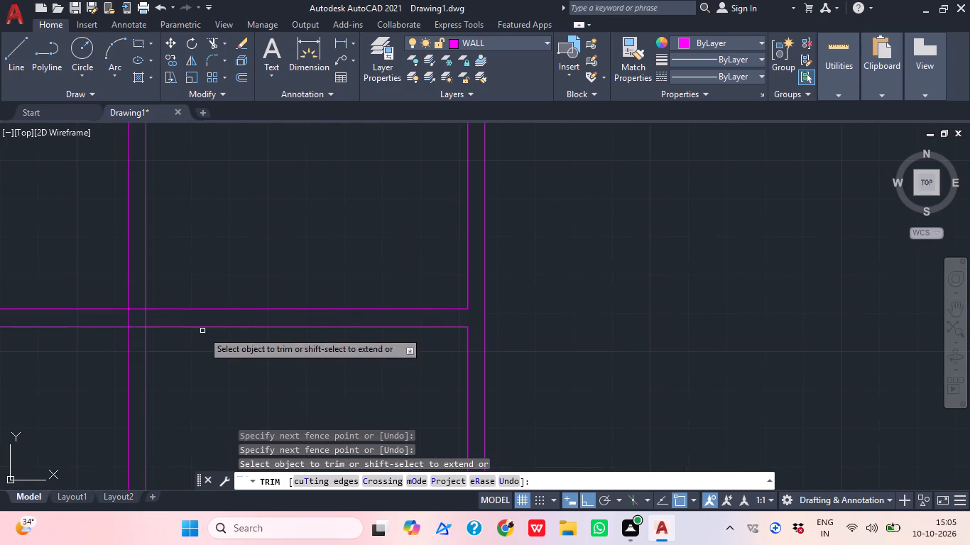
scroll(108, 323, up, 2)
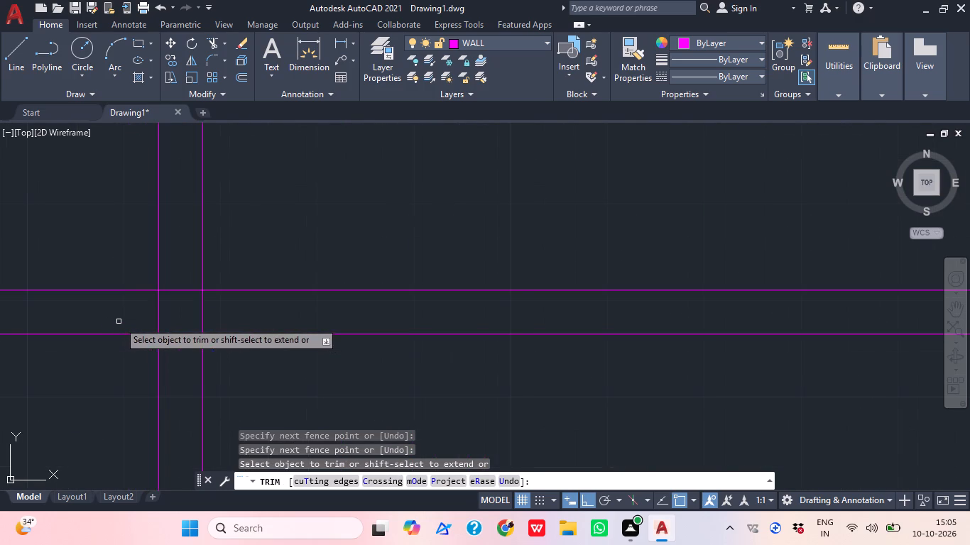
click(119, 321)
click(234, 313)
click(191, 303)
click(175, 344)
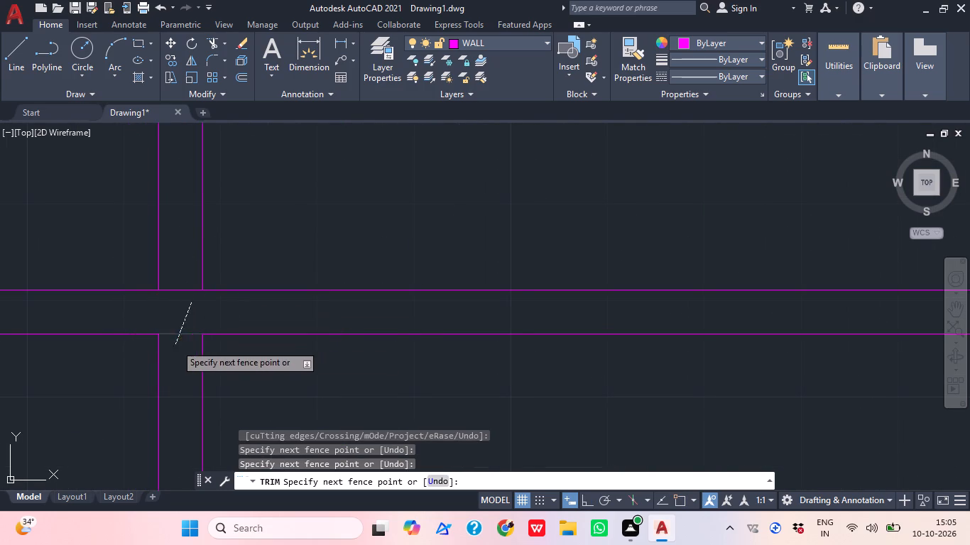
click(169, 323)
click(180, 270)
Trim the second horizontal partition's west end at the outer west wall, removing both line overlaps and the inner wall line between them.
scroll(195, 320, down, 3)
middle_drag(163, 324, 290, 317)
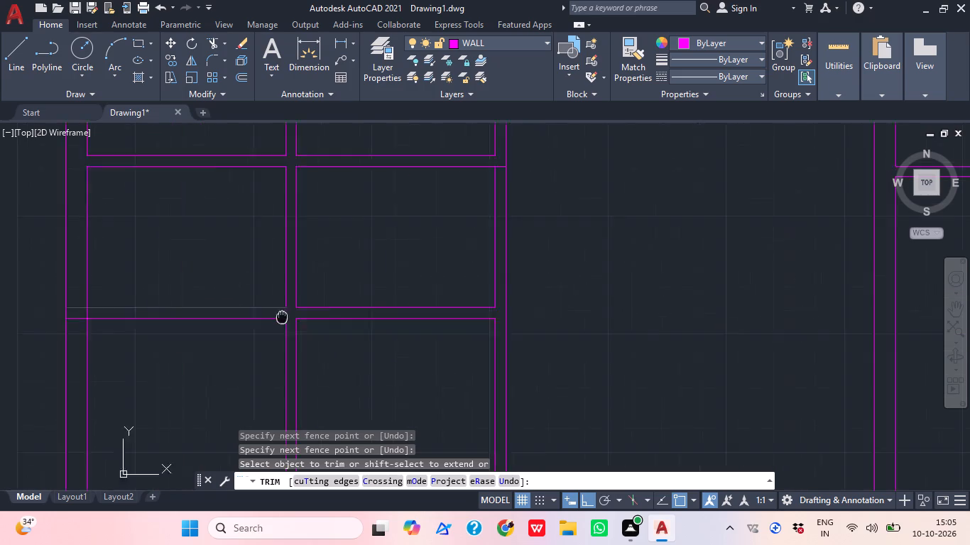
middle_drag(290, 317, 413, 305)
scroll(200, 292, up, 3)
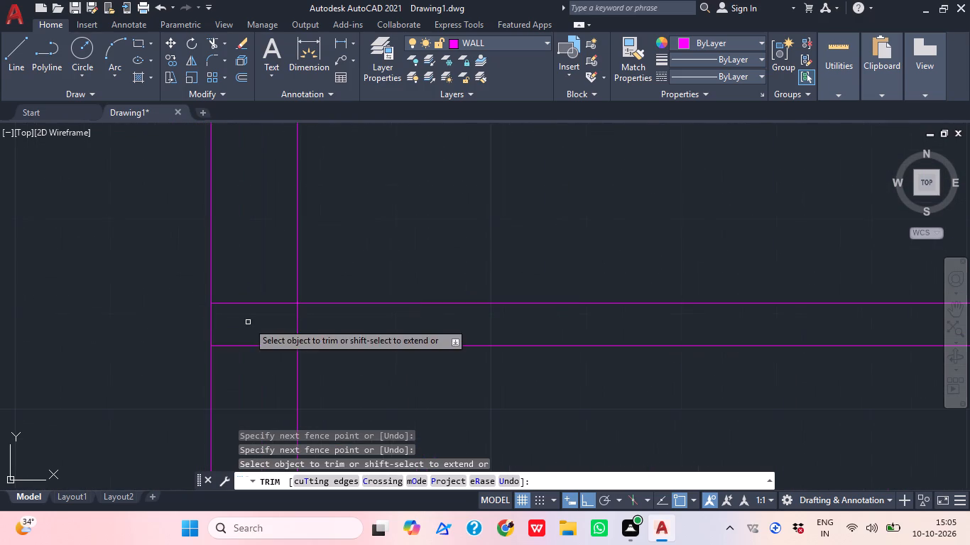
click(314, 321)
click(256, 281)
drag(244, 359, 244, 367)
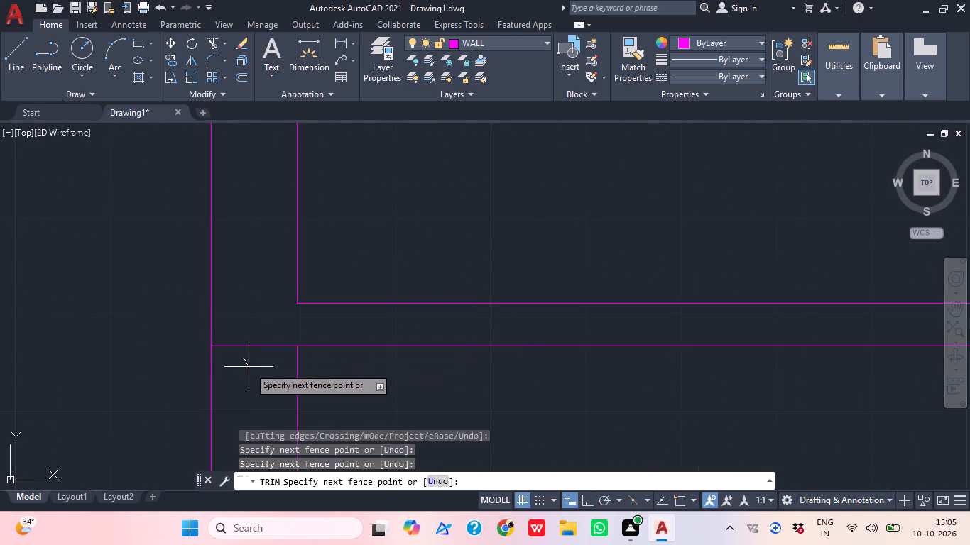
click(262, 332)
scroll(271, 337, down, 3)
scroll(509, 356, down, 2)
middle_drag(511, 367, 438, 307)
middle_drag(479, 329, 410, 330)
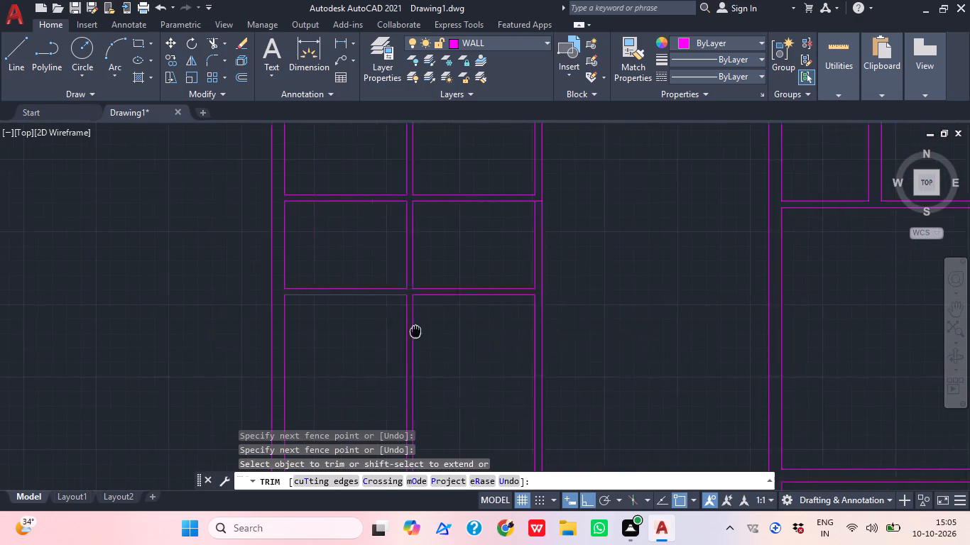
middle_drag(410, 330, 384, 330)
key(Escape)
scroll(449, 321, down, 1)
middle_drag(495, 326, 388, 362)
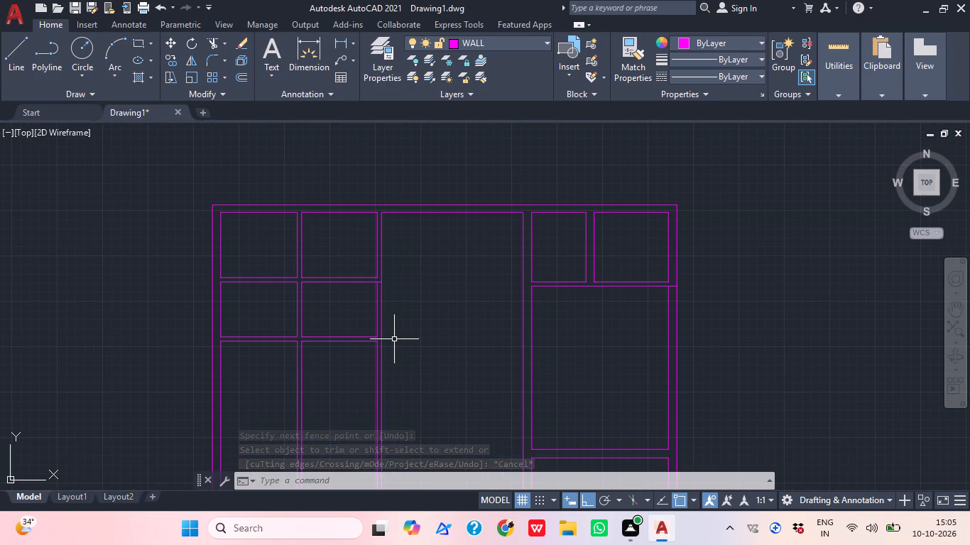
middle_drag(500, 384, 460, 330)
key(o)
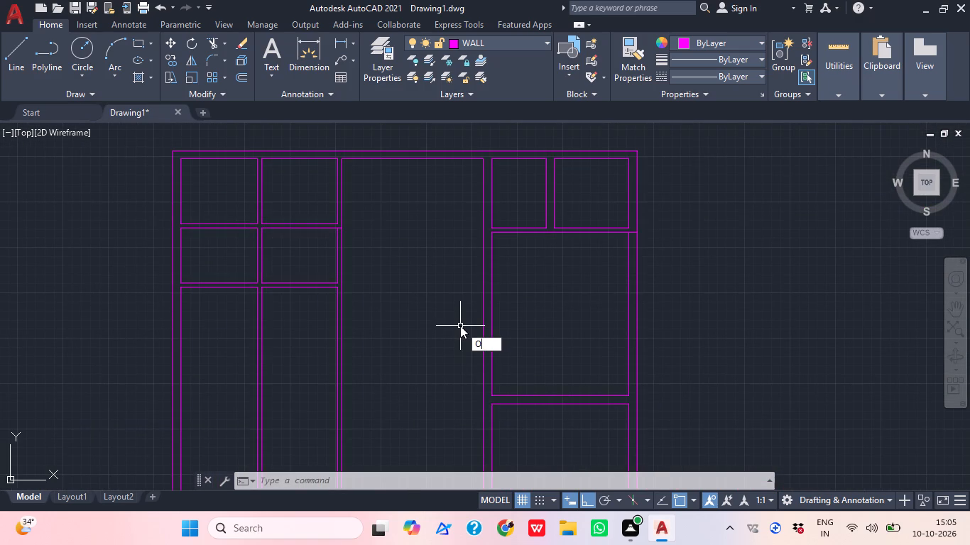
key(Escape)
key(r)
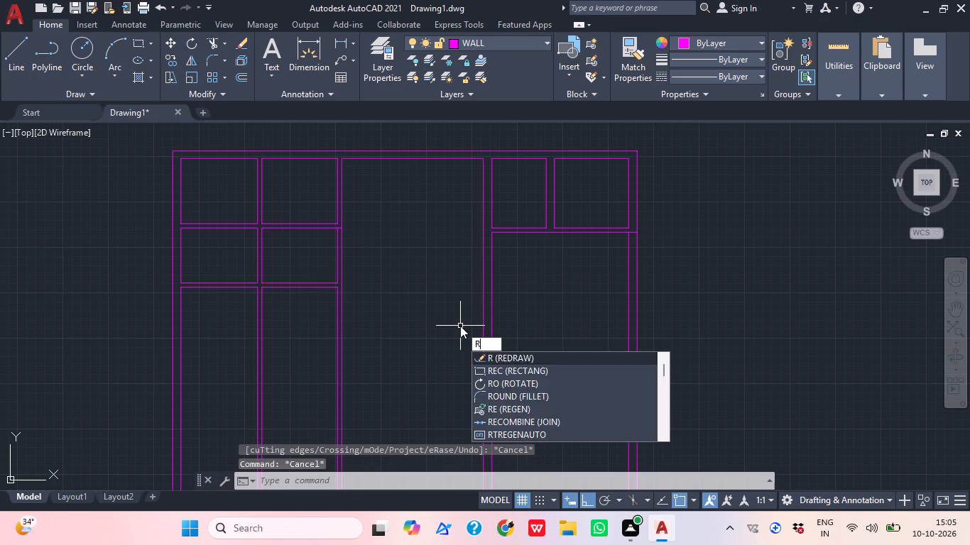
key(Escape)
Trim away both lines of the vertical partition south of the second horizontal partition, merging the space into one western room.
text(TR)
key(space)
click(257, 359)
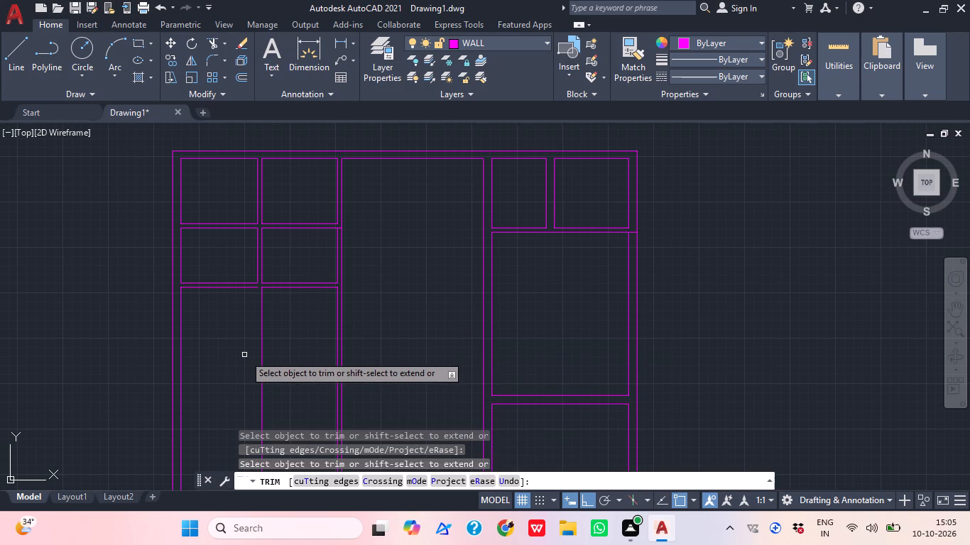
click(270, 360)
click(226, 356)
key(Escape)
Extend the second horizontal partition's southern line across the gap left by the removed vertical partition.
text(EX)
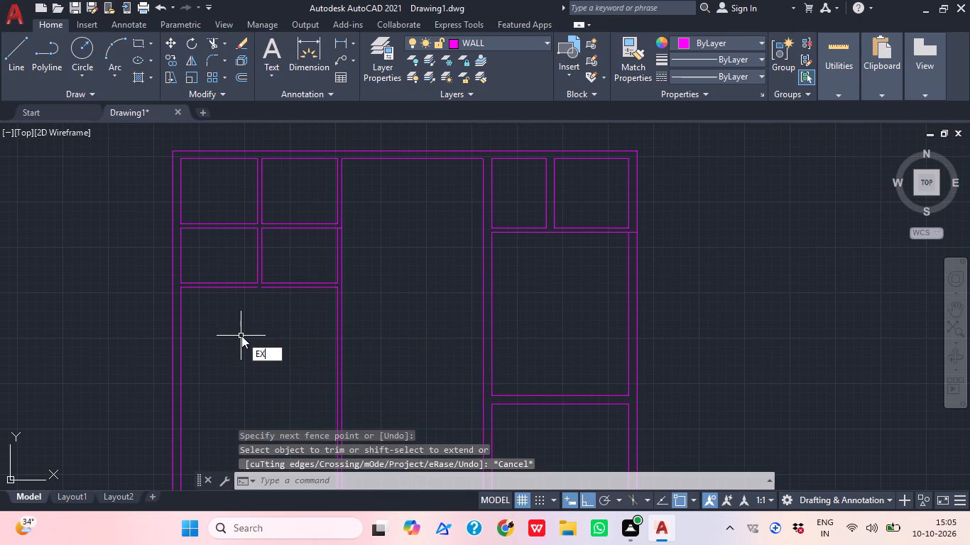
key(space)
scroll(250, 299, up, 2)
click(236, 268)
key(Escape)
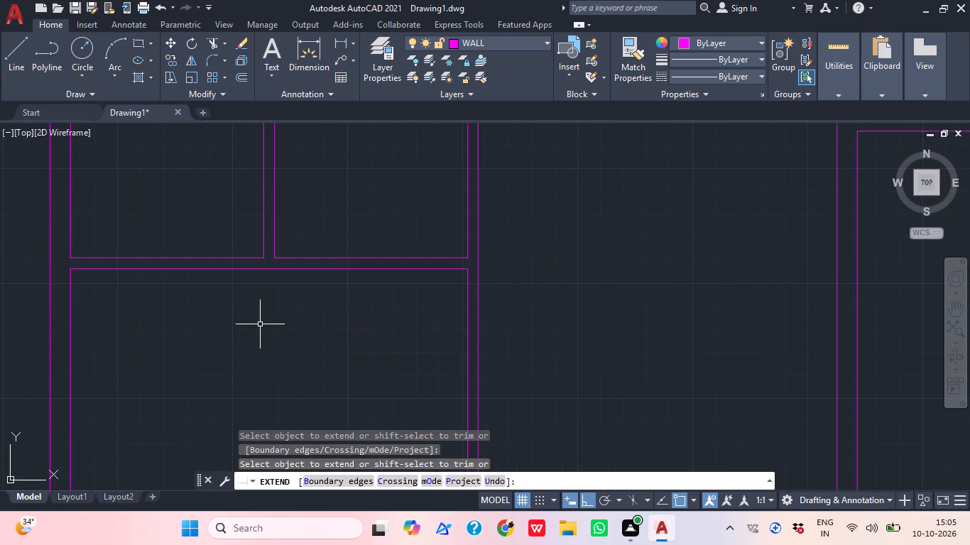
key(u)
key(Escape)
Offset the eastern segment of the large western room's north wall line 15' to the south.
key(o)
key(space)
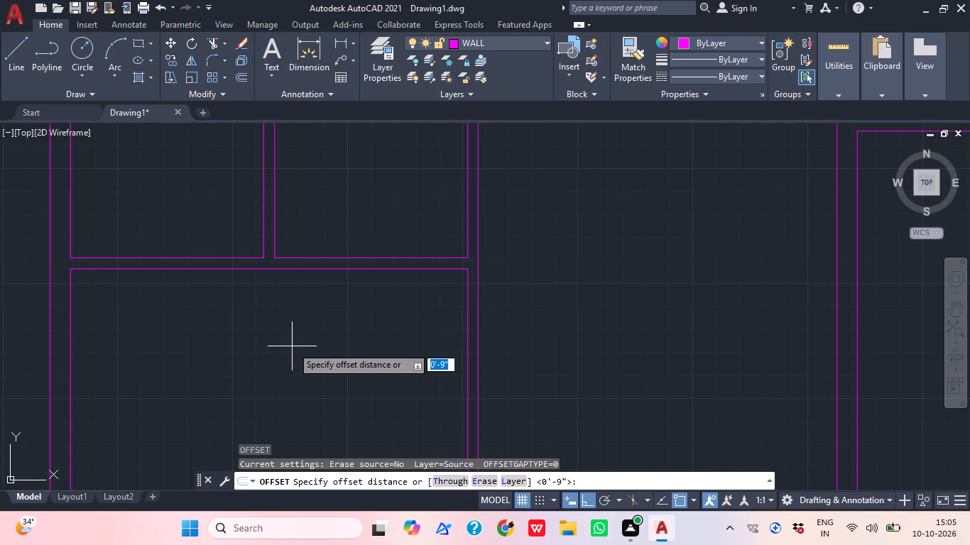
text(15')
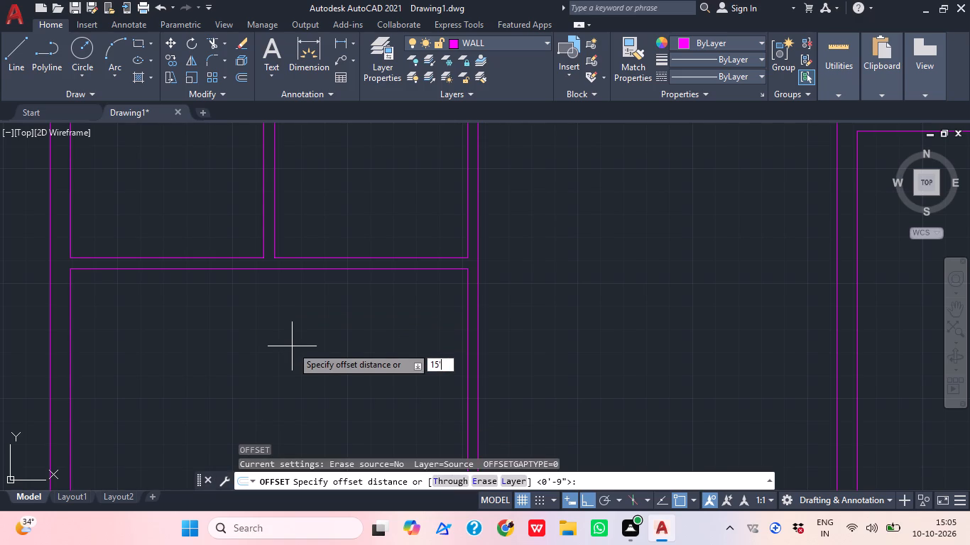
key(Return)
click(316, 269)
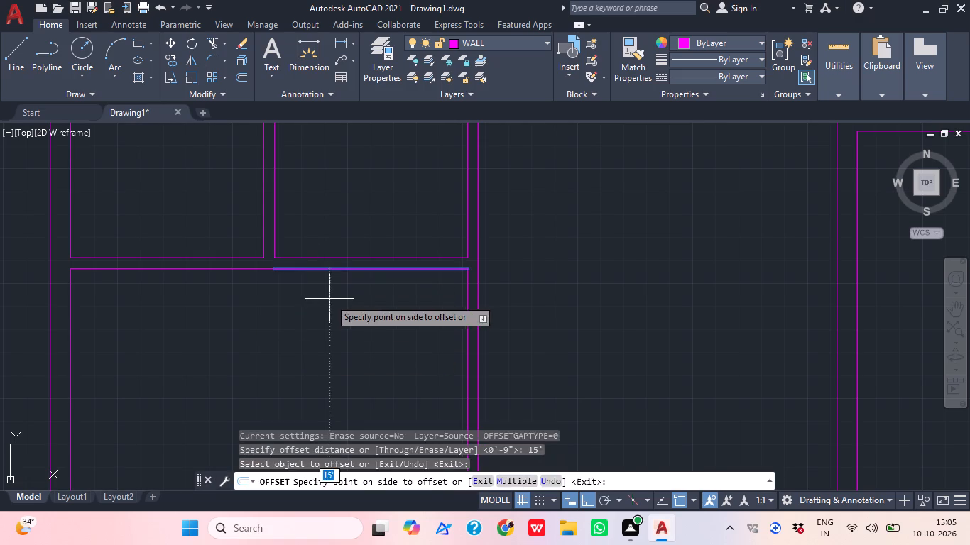
click(329, 300)
scroll(334, 283, down, 2)
middle_drag(327, 343, 323, 268)
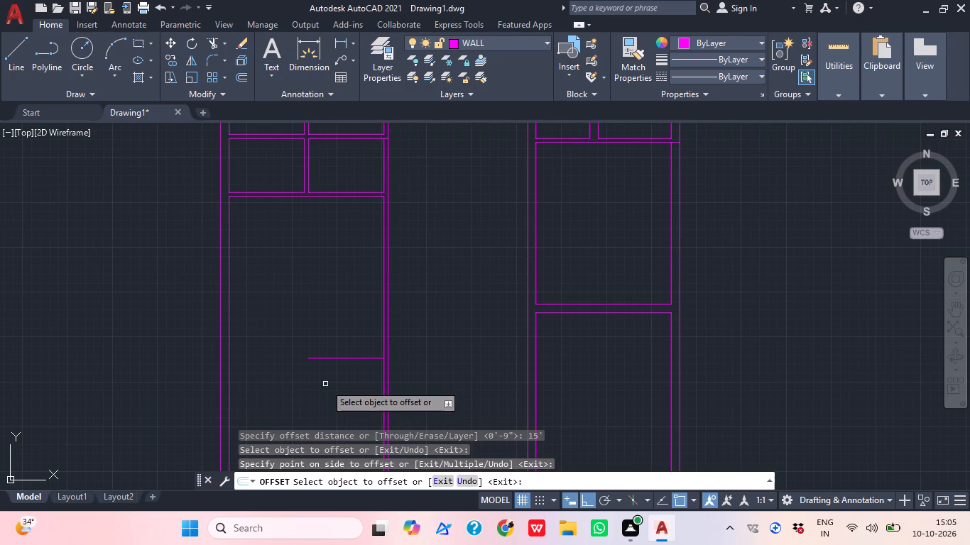
key(space)
Offset the new horizontal line 9" to the south to form the large western room's southern wall.
key(space)
text(9")
key(Return)
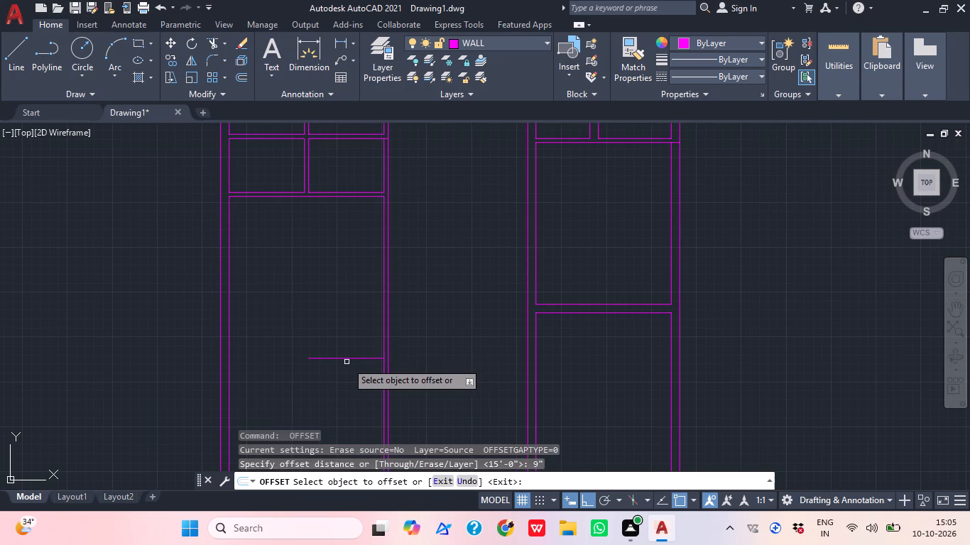
click(342, 359)
click(347, 373)
key(Escape)
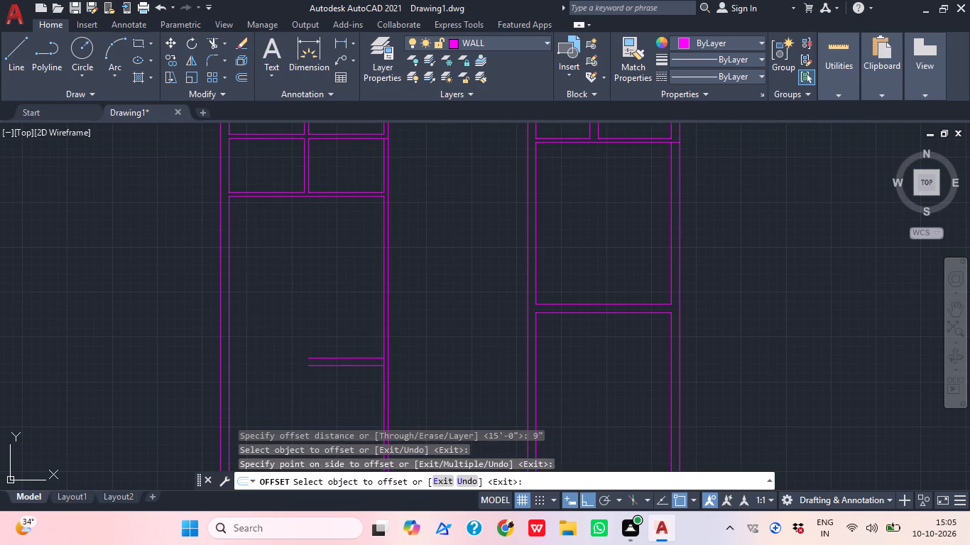
Extend both lines of the new 9" wall west to the outer west wall's outer face and east through the eastern partition.
key(e)
text(X)
key(space)
click(346, 345)
click(322, 400)
click(293, 334)
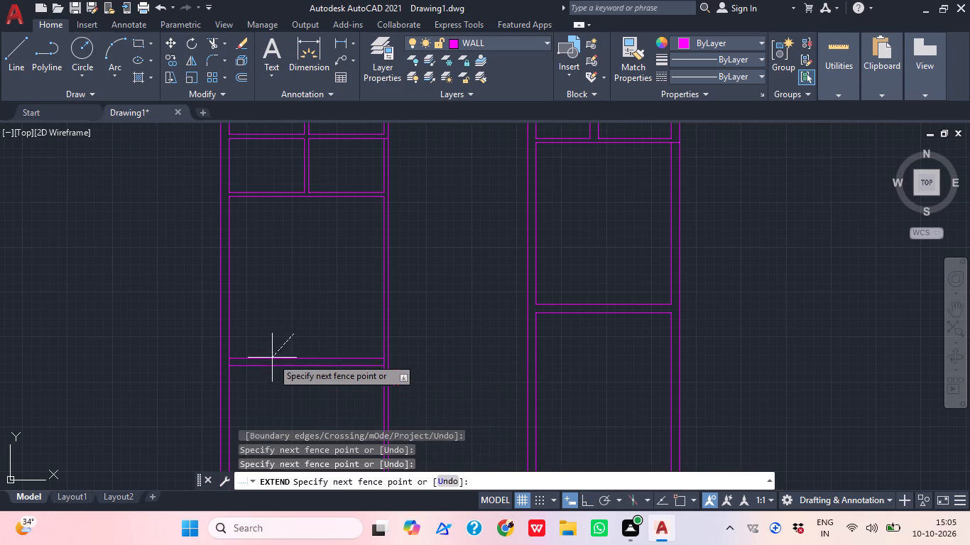
click(260, 374)
click(352, 346)
click(366, 378)
key(Escape)
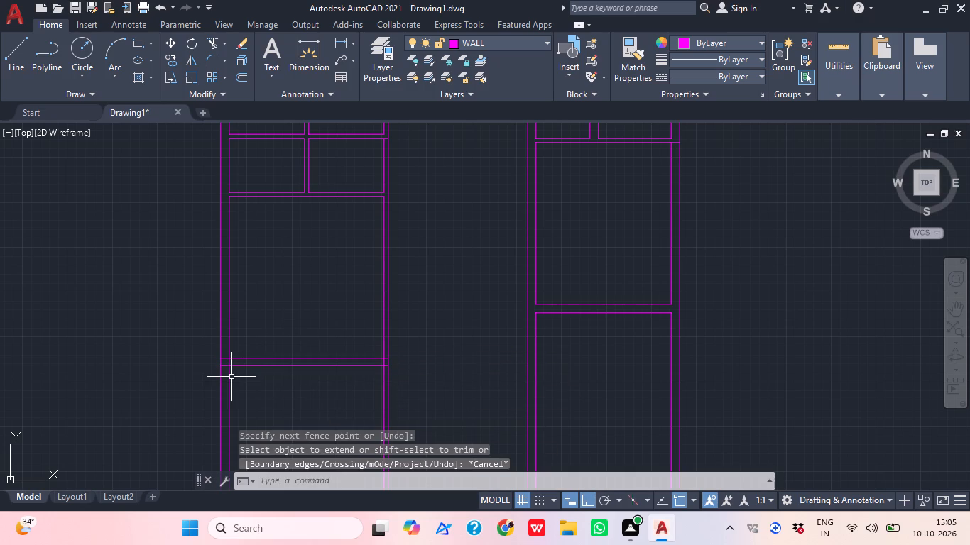
Trim the new 9" wall's junction with the west outer wall, removing both line stubs and the inner face between them.
text(TR)
key(space)
scroll(229, 373, up, 5)
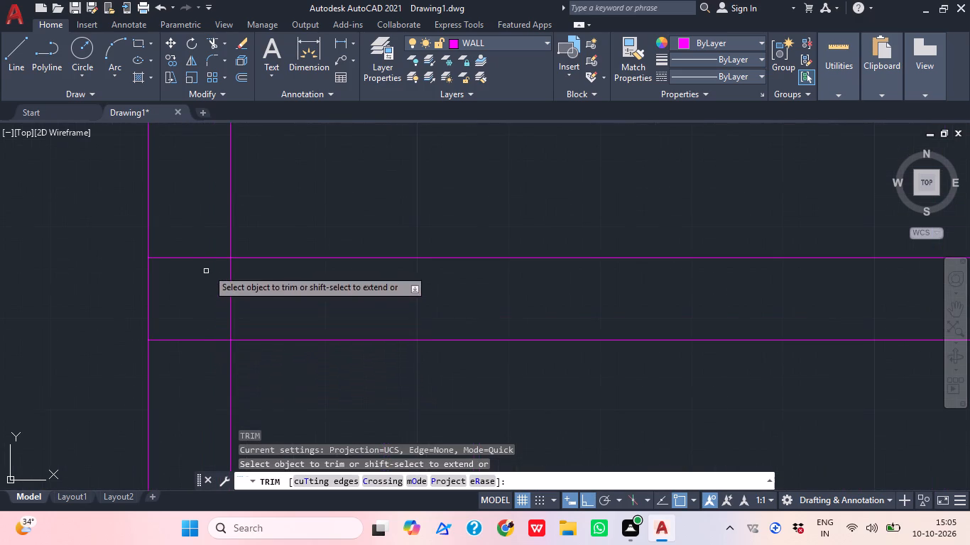
click(197, 238)
click(182, 375)
drag(182, 275, 200, 284)
click(283, 283)
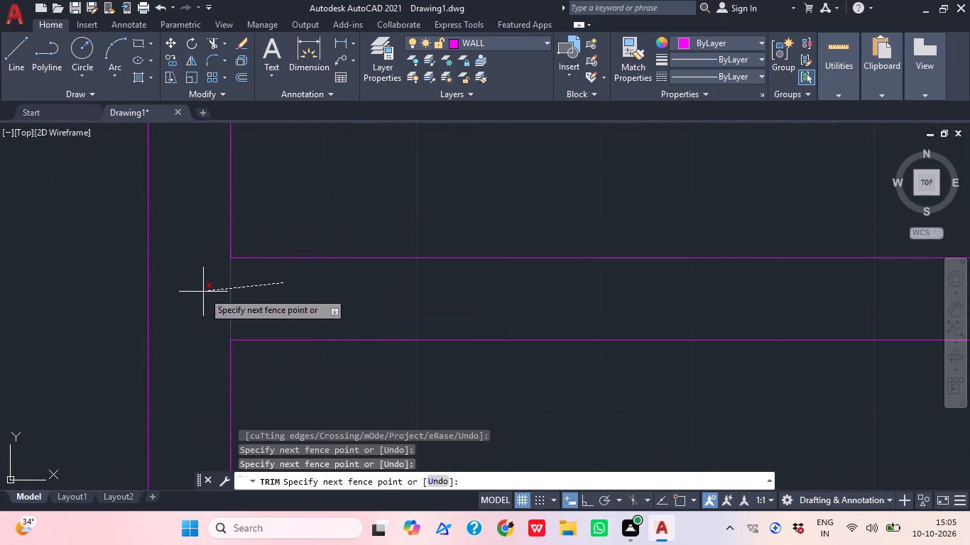
click(203, 292)
Trim the eastern partition's inner line across the new 9" wall and the wall's northern line inside the partition.
scroll(224, 292, down, 4)
scroll(406, 297, up, 2)
middle_drag(574, 298, 443, 301)
scroll(476, 290, up, 2)
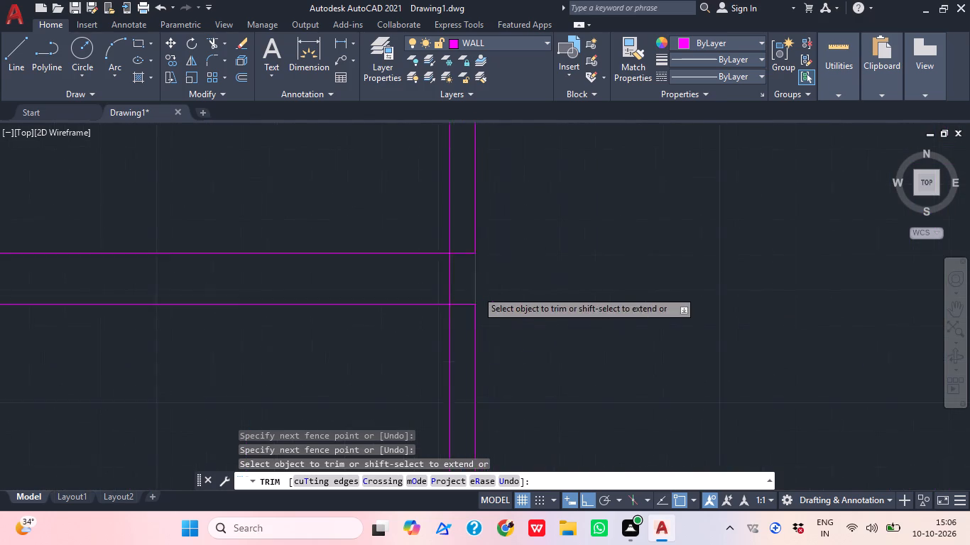
scroll(476, 290, up, 1)
click(396, 289)
click(423, 168)
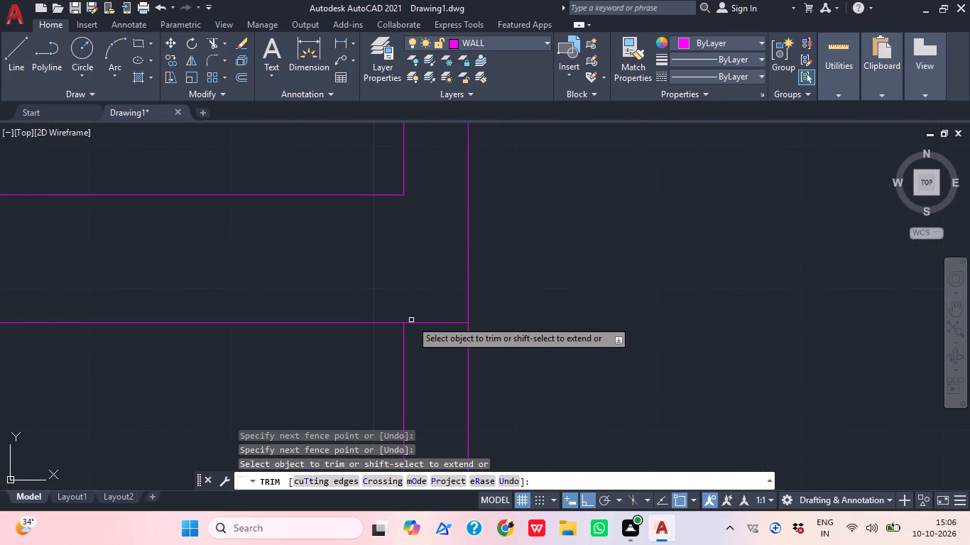
middle_drag(427, 299, 410, 334)
scroll(425, 300, down, 1)
middle_drag(388, 290, 405, 394)
scroll(388, 292, down, 1)
key(Escape)
Extend the northern line of the partition above the large western room east to the eastern partition's outer line.
scroll(457, 342, down, 2)
middle_drag(457, 342, 457, 345)
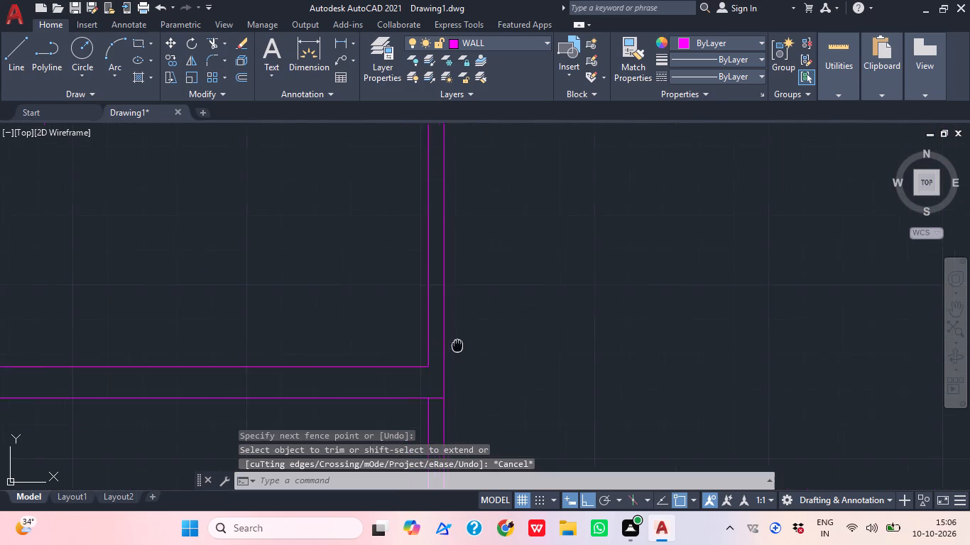
middle_drag(457, 345, 452, 367)
middle_drag(420, 270, 401, 373)
scroll(403, 307, down, 3)
scroll(420, 287, up, 1)
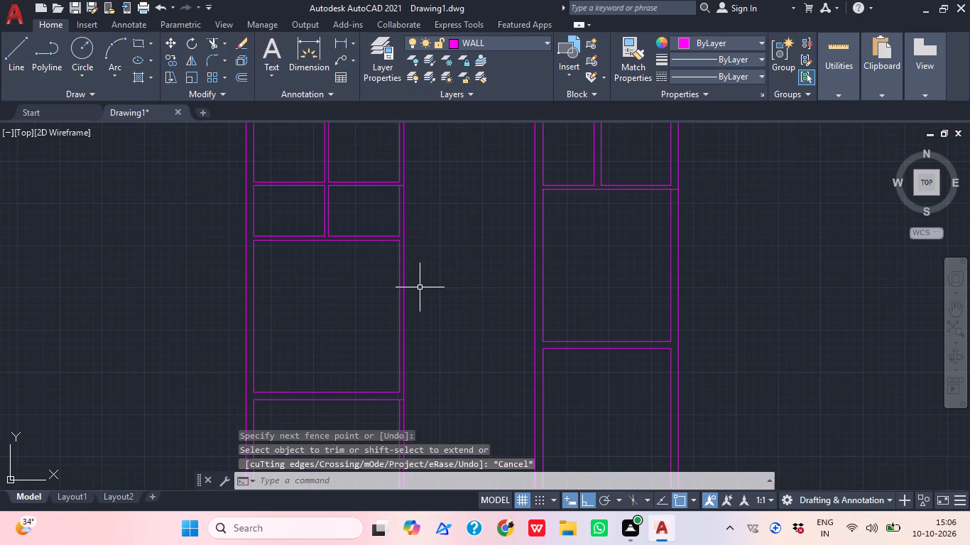
scroll(425, 270, up, 2)
middle_drag(329, 226, 340, 246)
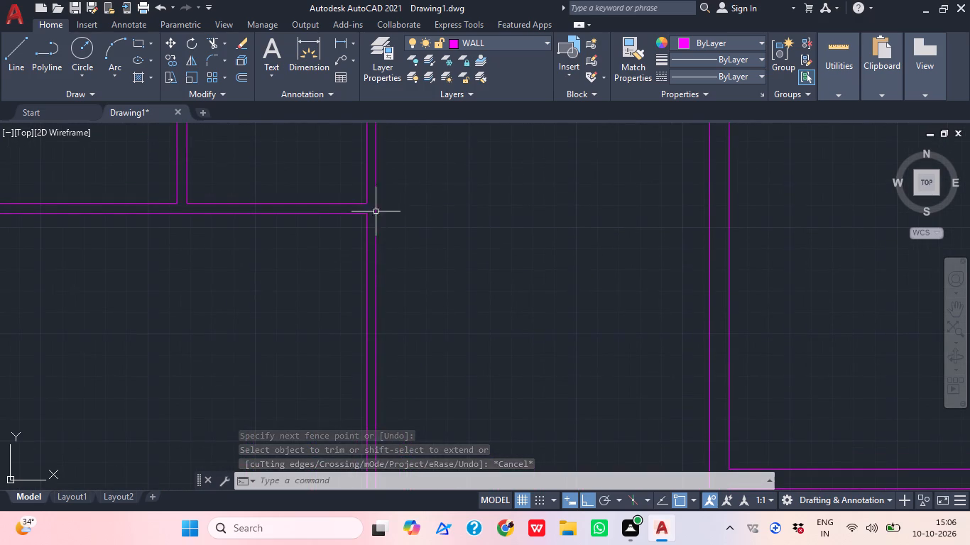
text(EX)
key(space)
scroll(364, 197, up, 2)
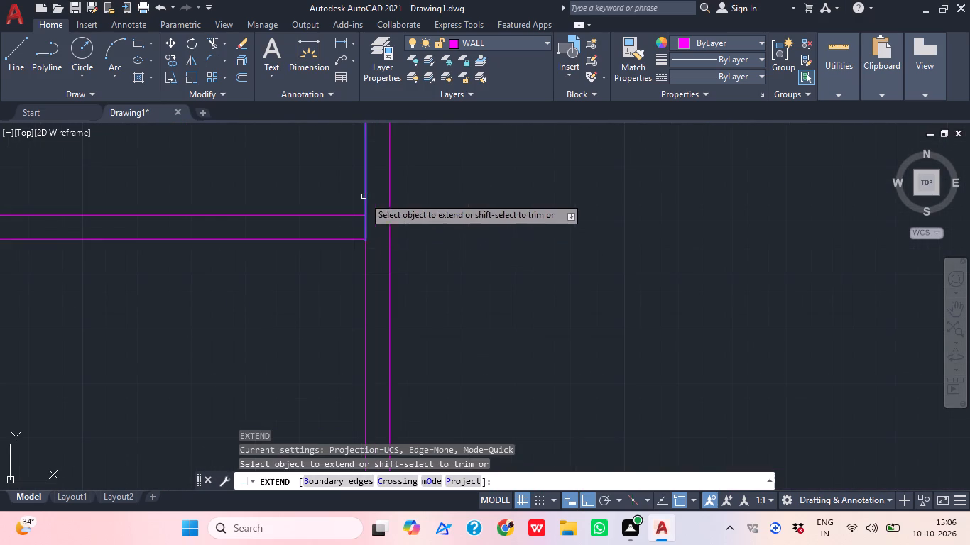
click(332, 217)
key(Escape)
Trim away the eastern partition's outer line south of the extended horizontal line.
drag(399, 290, 388, 287)
click(379, 282)
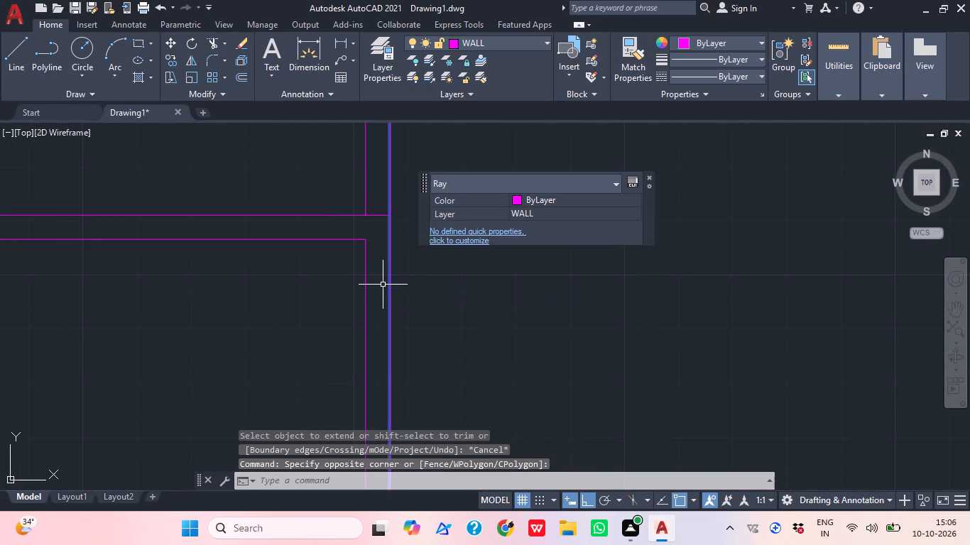
key(Escape)
text(TR)
key(space)
click(391, 282)
key(Escape)
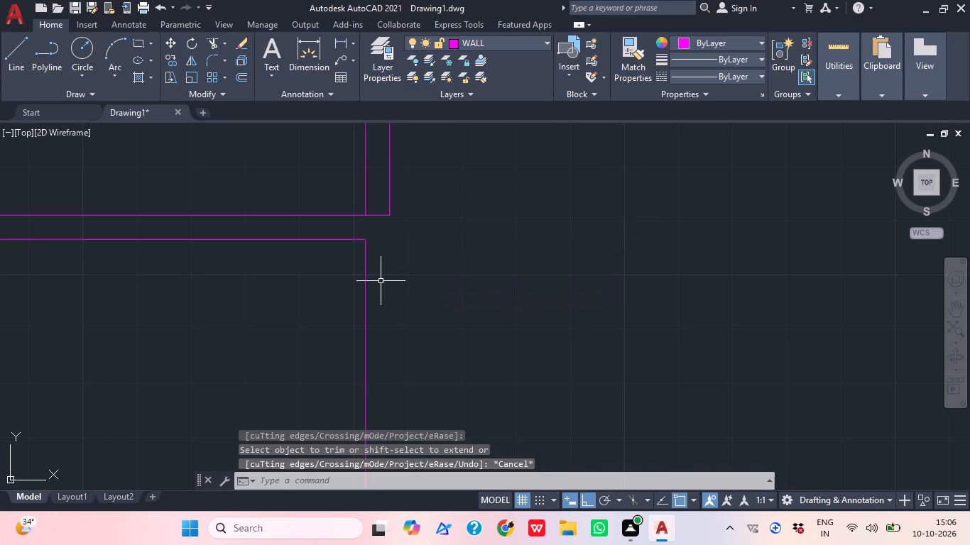
Offset the large western room's inner east line 9" to the east to form its outer face.
key(o)
key(space)
text(9")
key(Return)
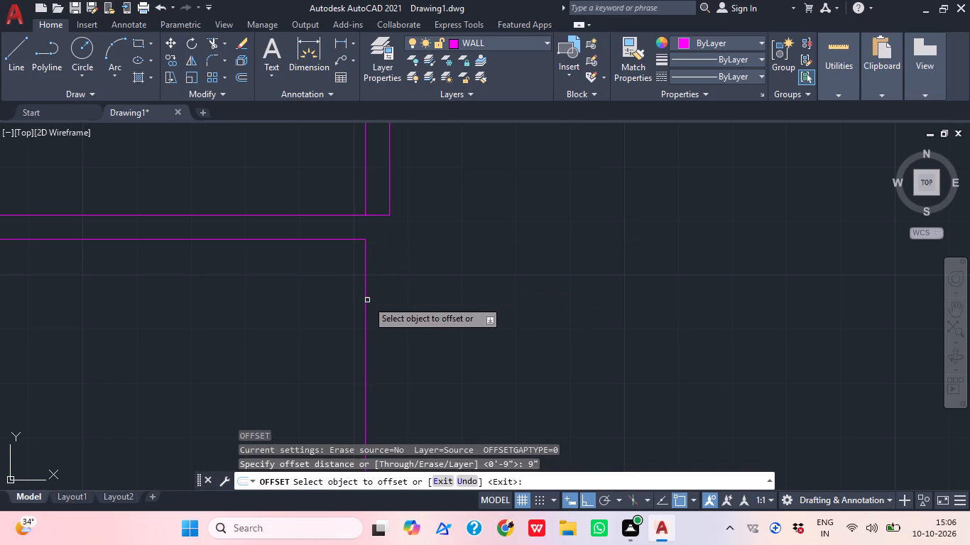
click(368, 302)
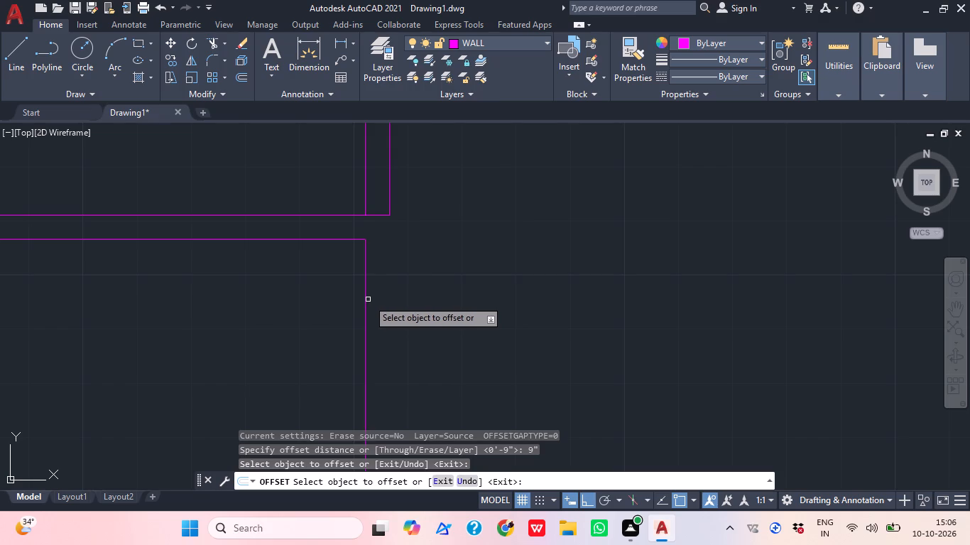
click(366, 299)
click(433, 312)
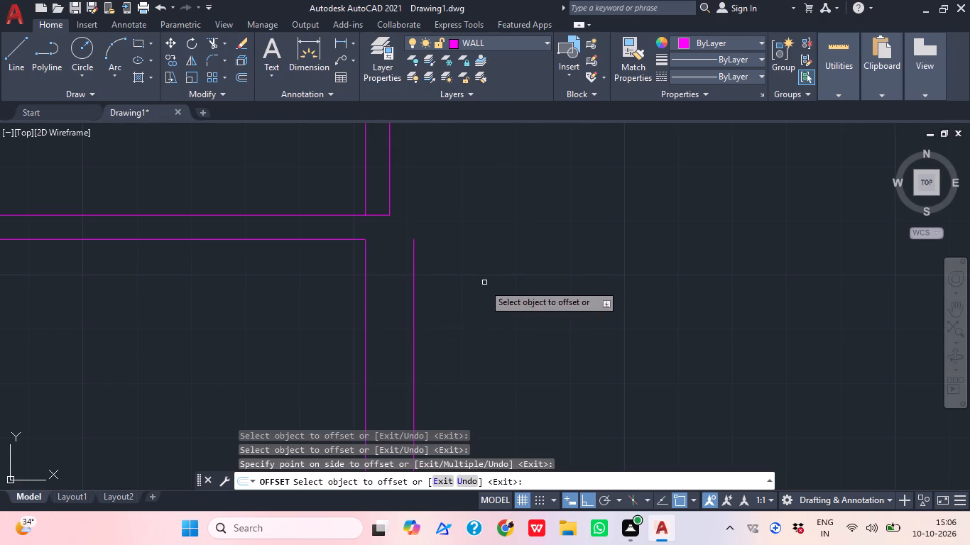
middle_drag(481, 302, 480, 339)
key(Escape)
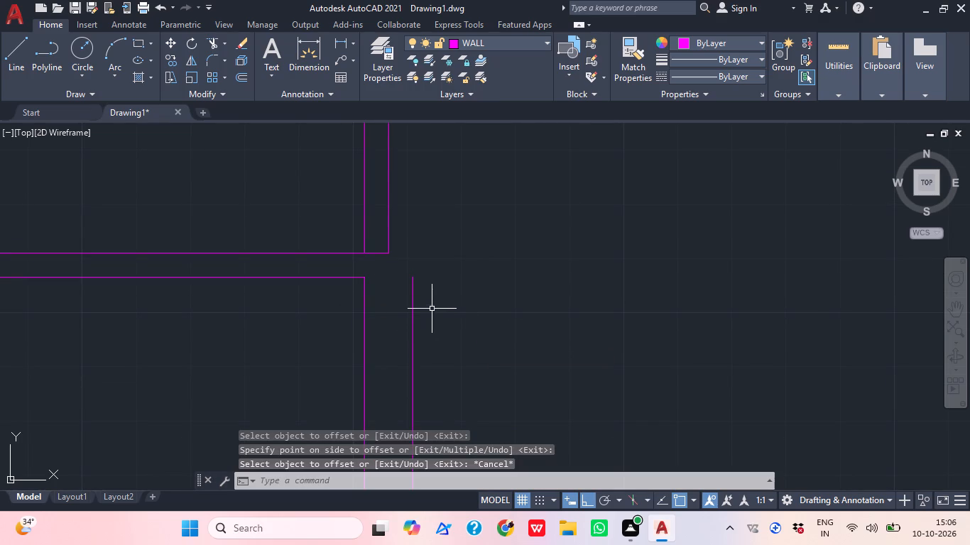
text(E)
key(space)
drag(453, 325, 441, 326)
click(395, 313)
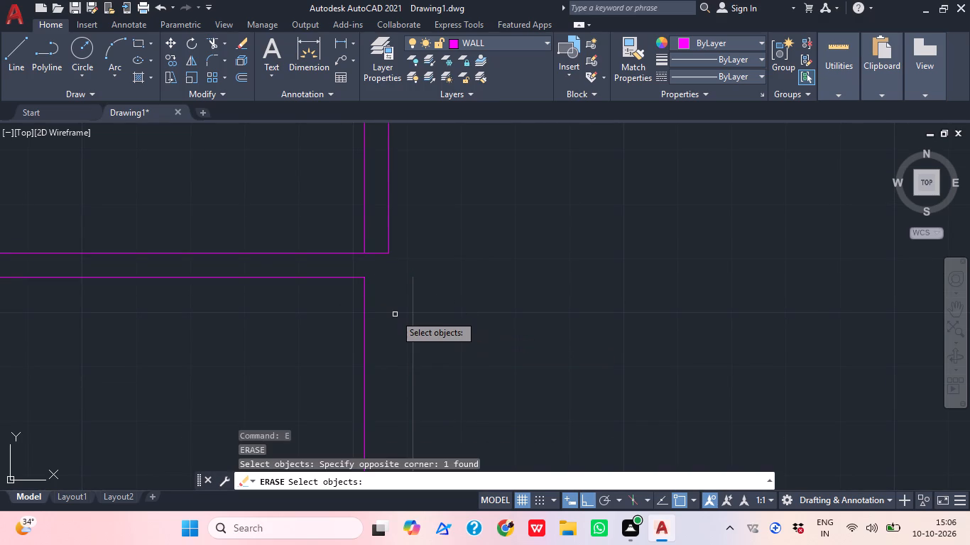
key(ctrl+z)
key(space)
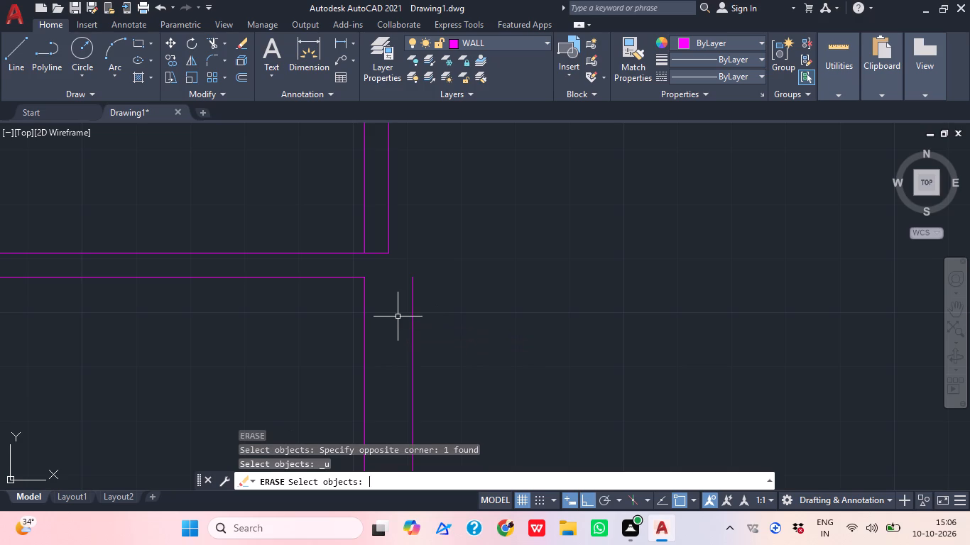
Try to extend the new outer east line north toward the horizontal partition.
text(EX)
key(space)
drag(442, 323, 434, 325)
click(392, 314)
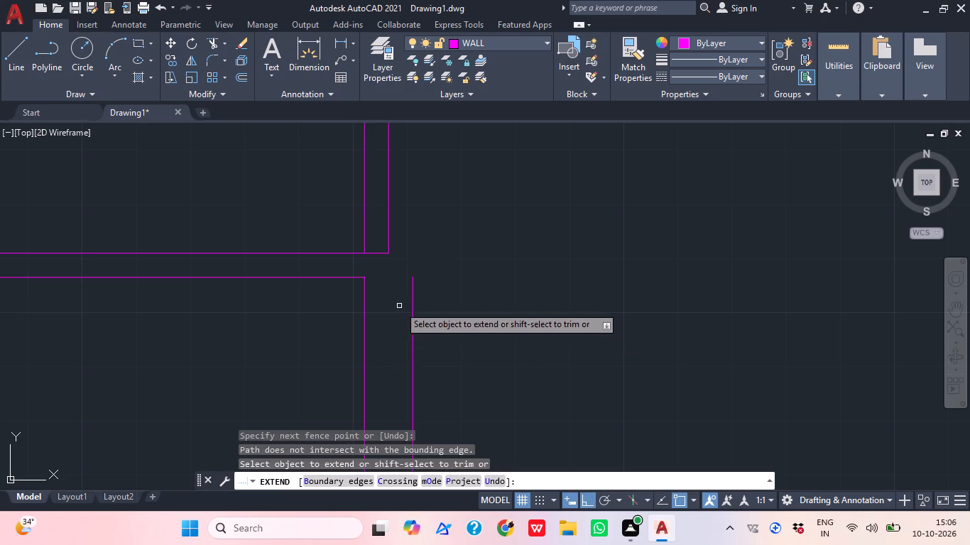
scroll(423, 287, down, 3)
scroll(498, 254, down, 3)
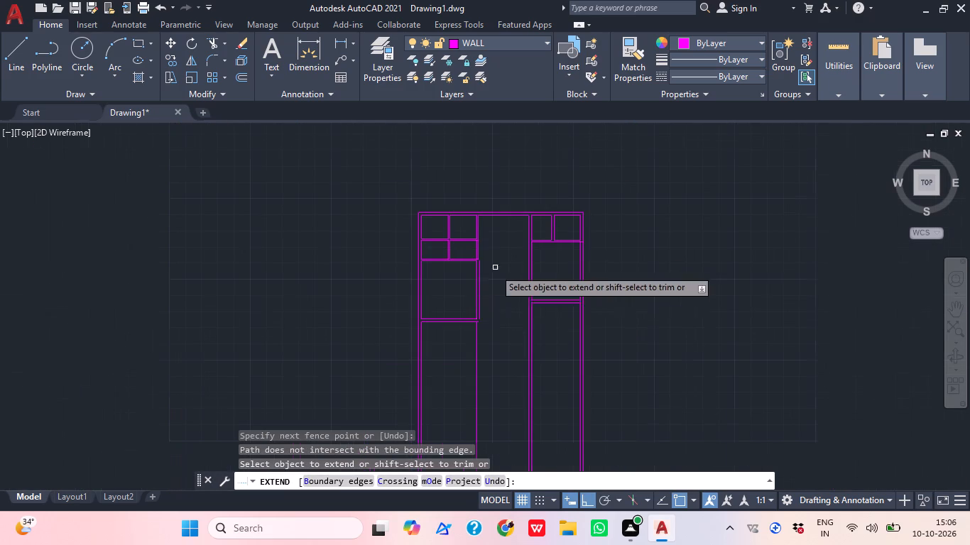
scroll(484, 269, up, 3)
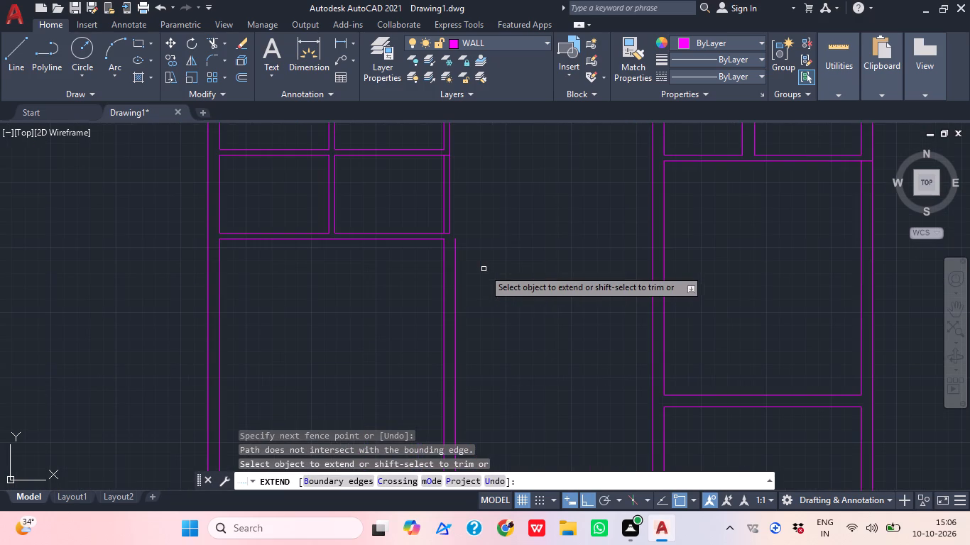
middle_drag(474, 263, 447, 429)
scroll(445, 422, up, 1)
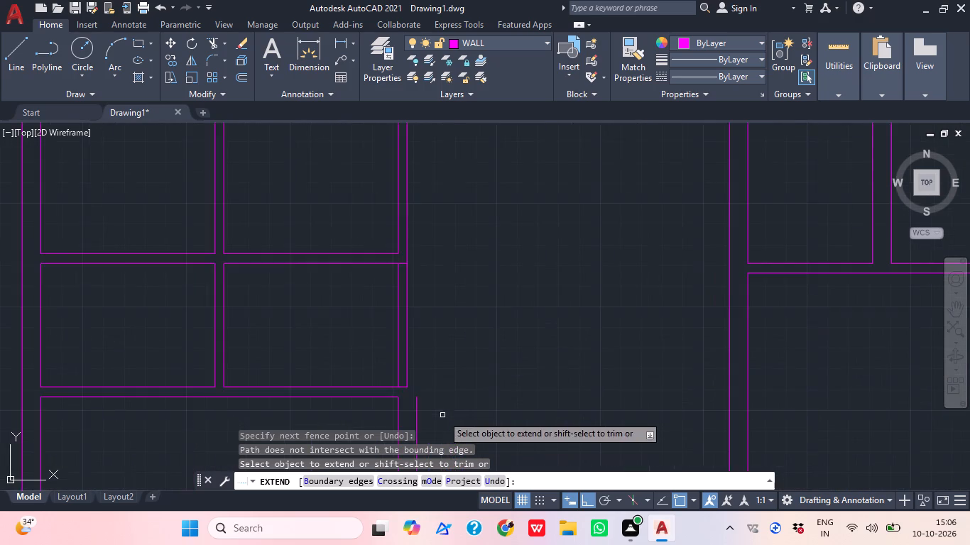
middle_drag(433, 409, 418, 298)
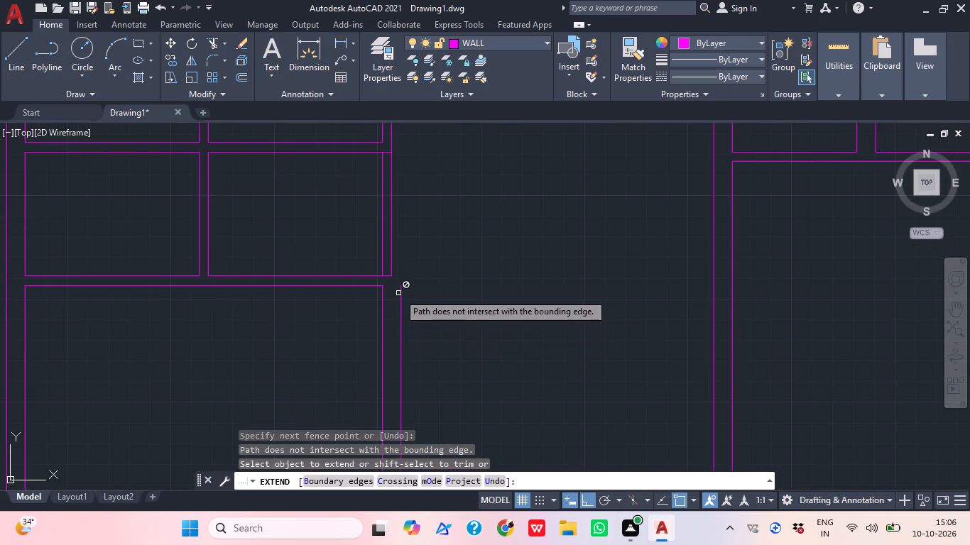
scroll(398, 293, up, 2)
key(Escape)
Stretch the new outer east line's north end slightly past the horizontal partition's northern line.
click(400, 280)
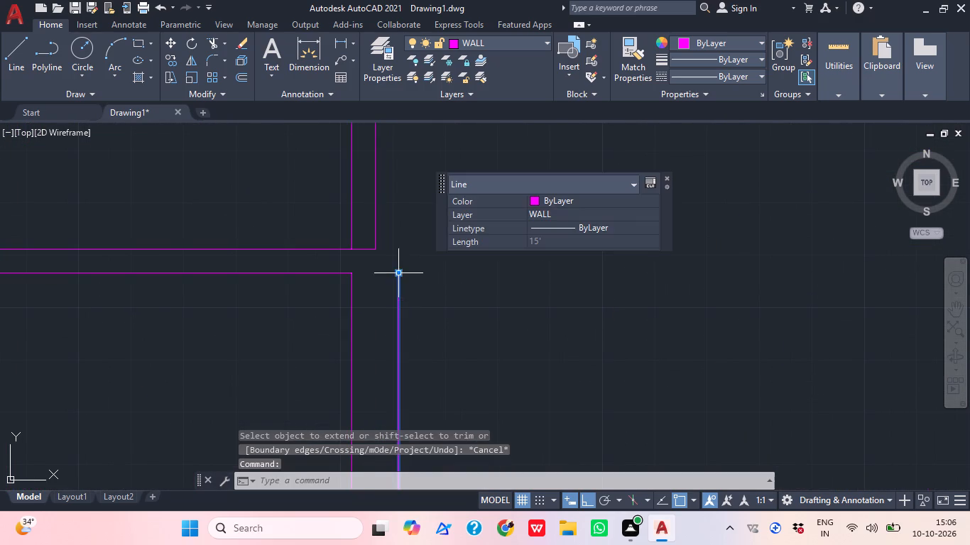
click(398, 273)
click(386, 245)
key(Escape)
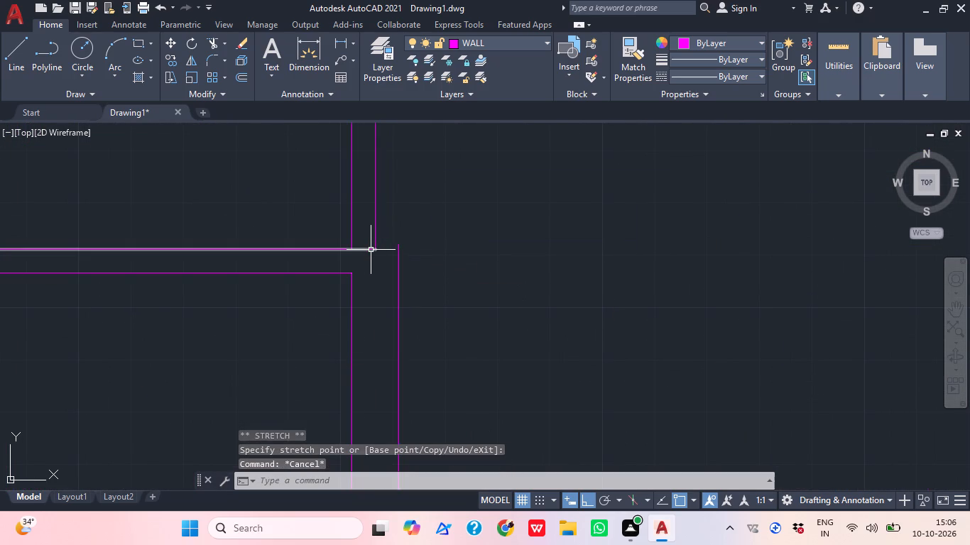
Extend the horizontal partition's northern line east to the new outer east line.
text(EX)
key(space)
click(313, 251)
key(Escape)
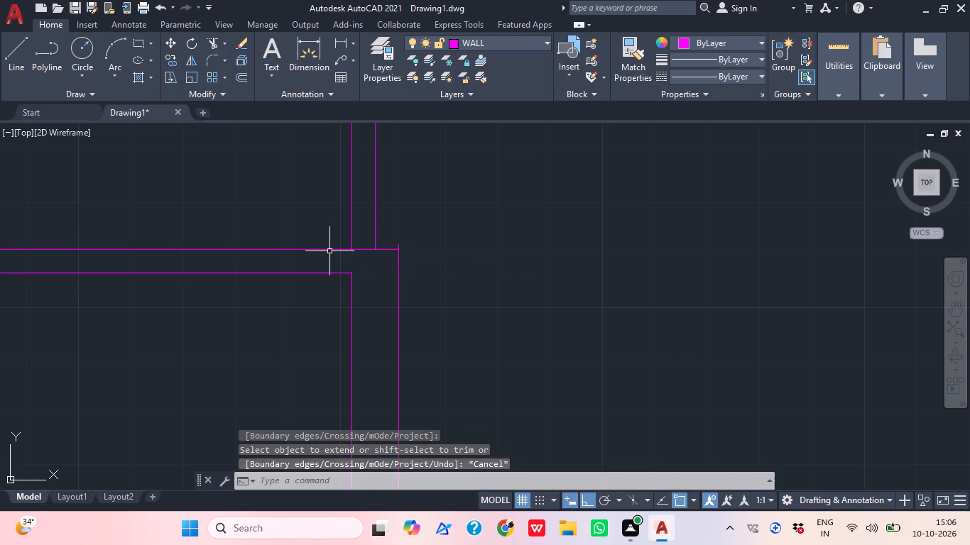
Trim the horizontal line between the vertical partition's faces and the new east line's overshoot above the corner.
key(t)
text(R)
key(space)
click(364, 249)
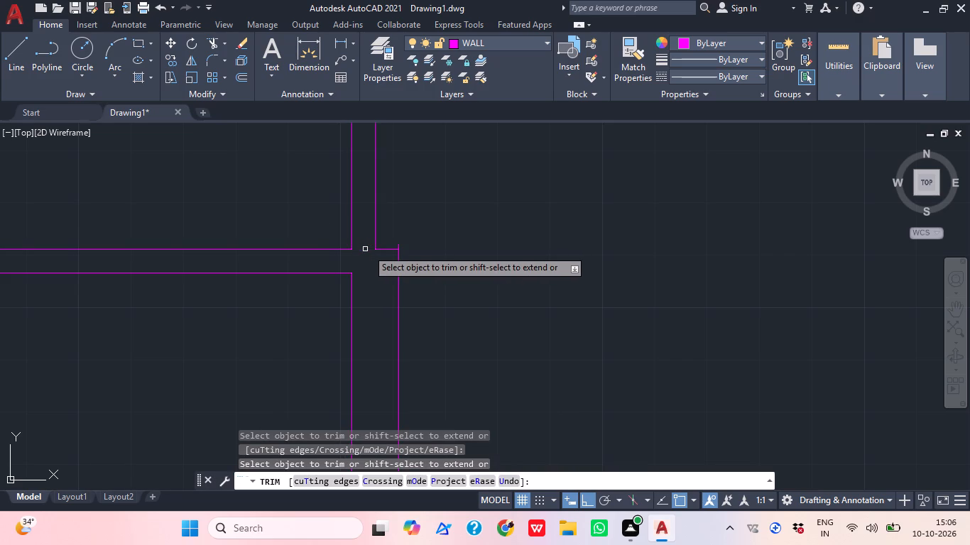
scroll(376, 251, up, 3)
click(439, 229)
click(479, 239)
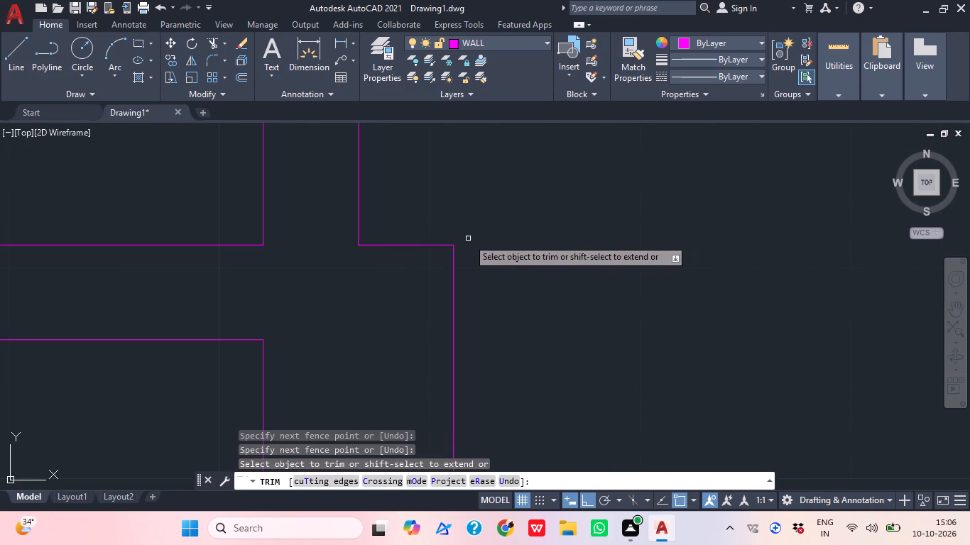
Extend the southern 9" wall's outer line east across the corridor and the new outer east line south to meet it.
middle_drag(406, 326, 408, 230)
scroll(409, 230, down, 1)
scroll(469, 216, down, 3)
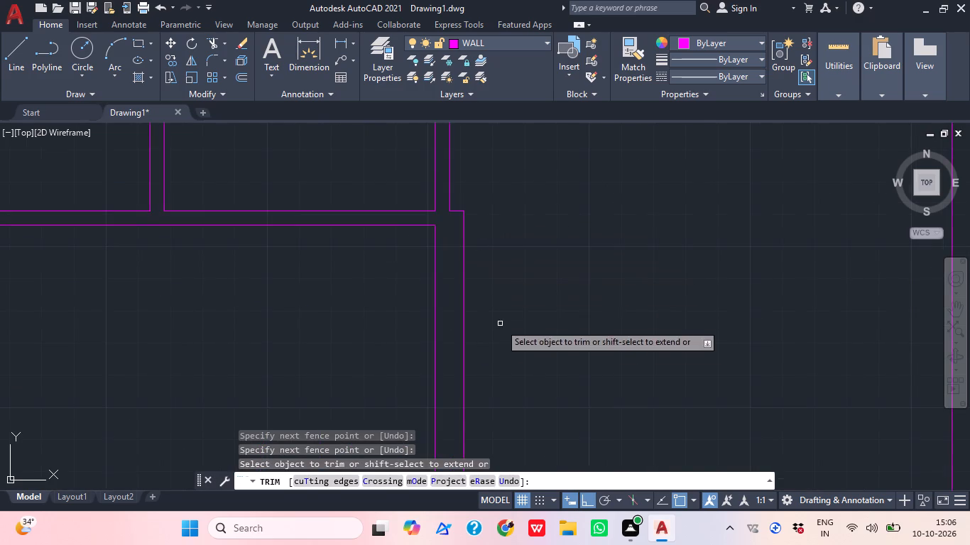
middle_drag(430, 202, 424, 190)
scroll(498, 259, down, 2)
middle_drag(519, 342, 443, 234)
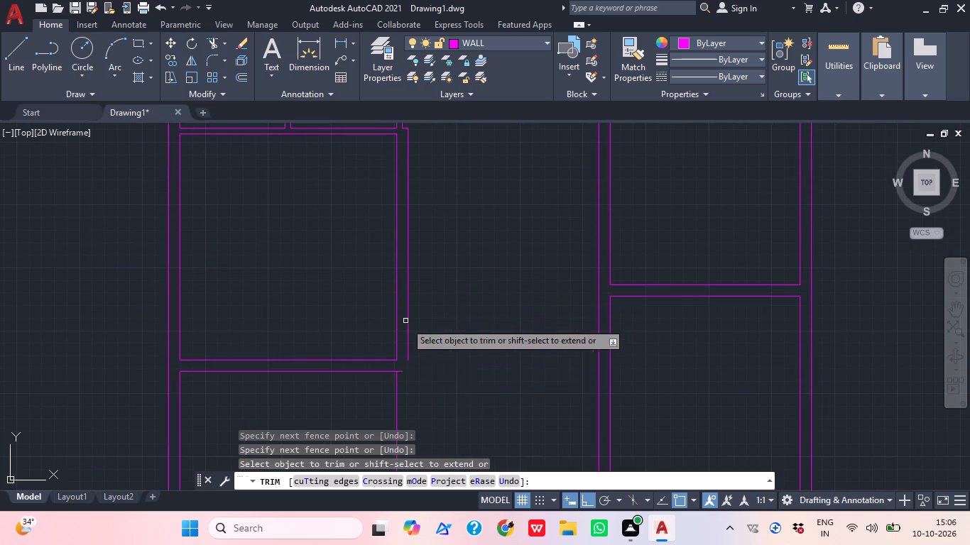
key(s)
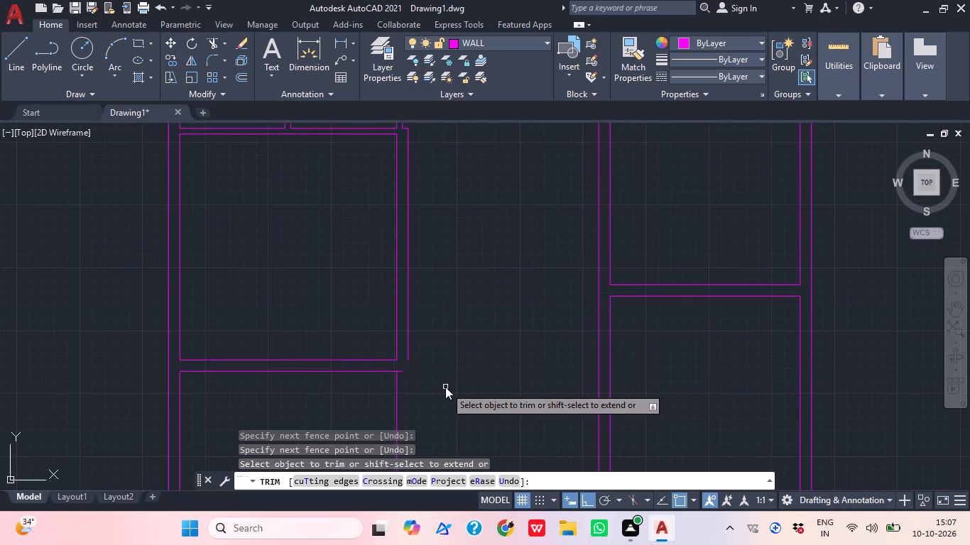
key(Escape)
text(EX)
key(space)
click(379, 375)
click(389, 361)
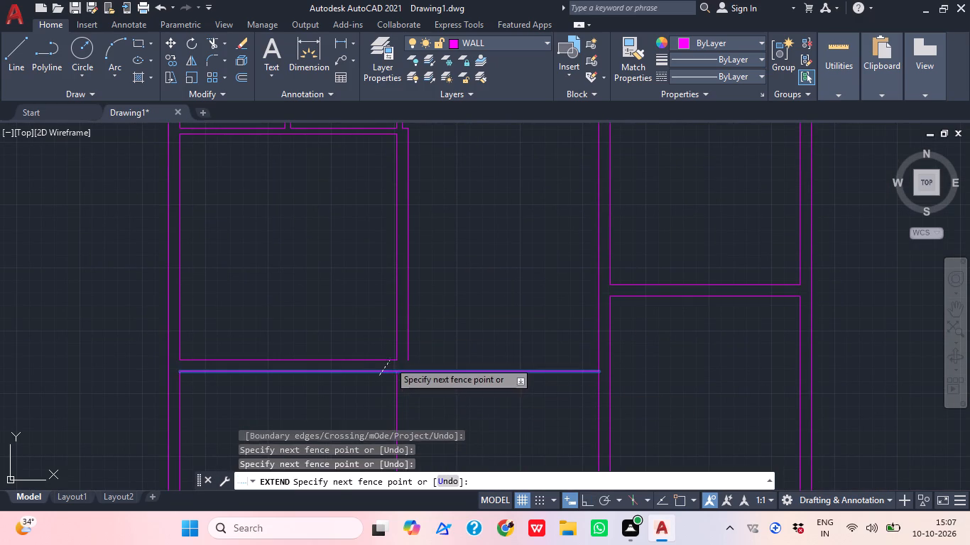
click(402, 343)
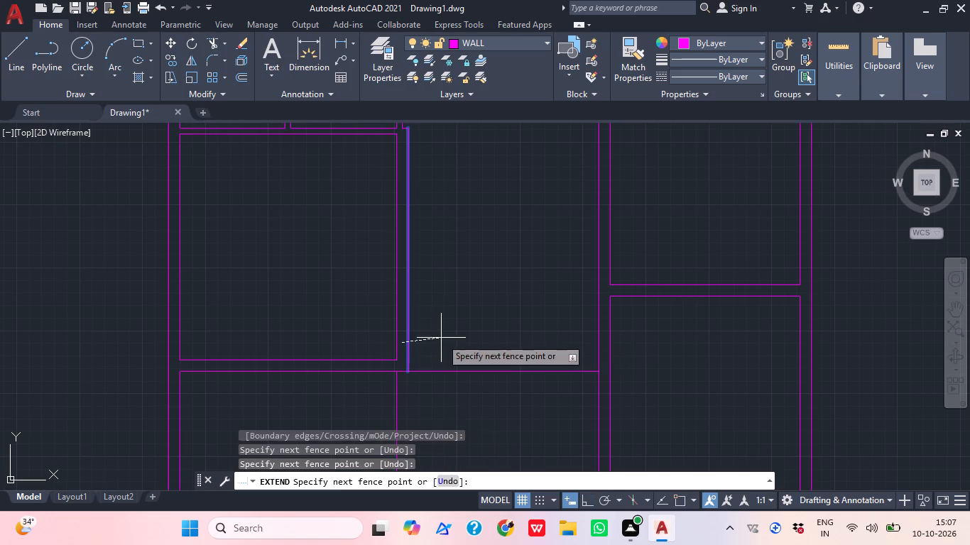
click(441, 338)
key(Escape)
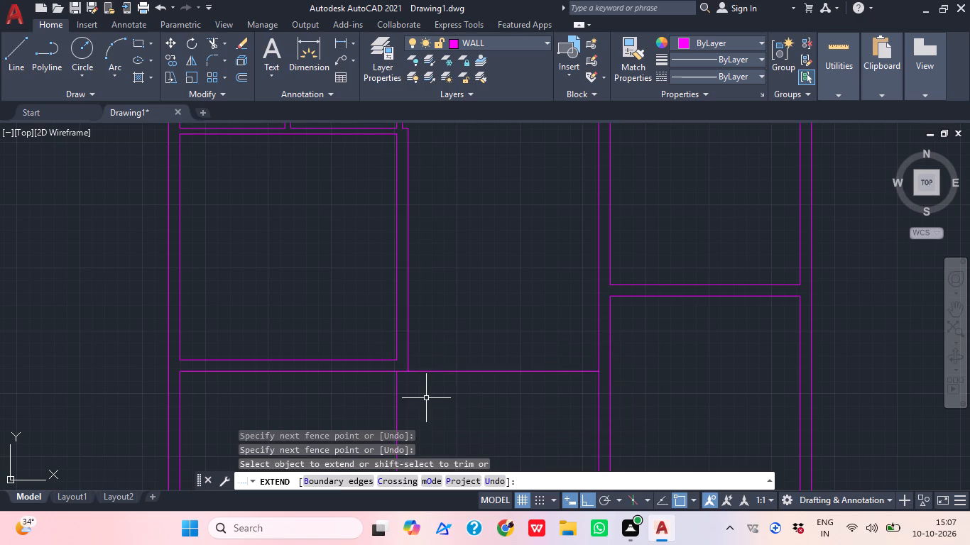
Trim off the old partition line south of the large western room and the southern line's overshoot east of the corner.
key(t)
text(R)
key(space)
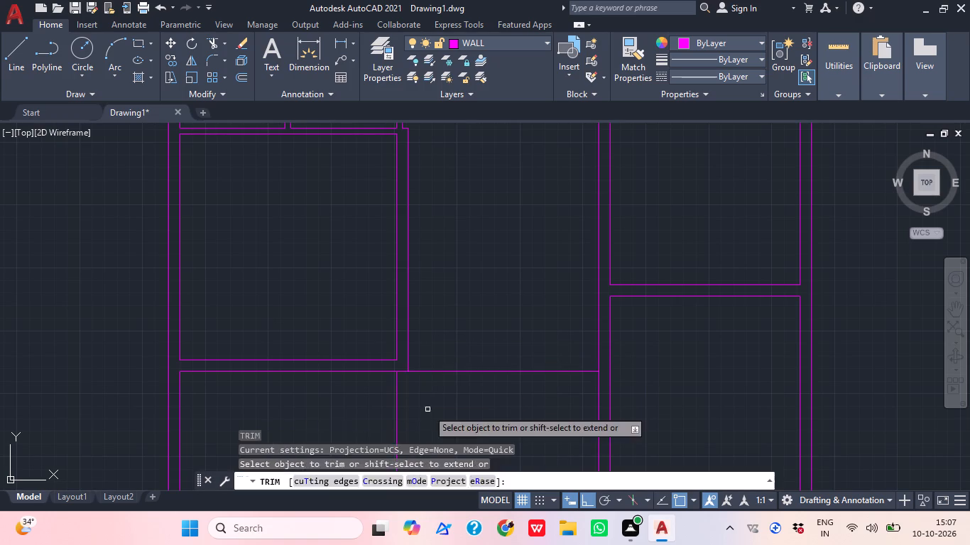
drag(427, 409, 399, 409)
click(373, 401)
click(405, 392)
drag(438, 380, 443, 367)
click(452, 345)
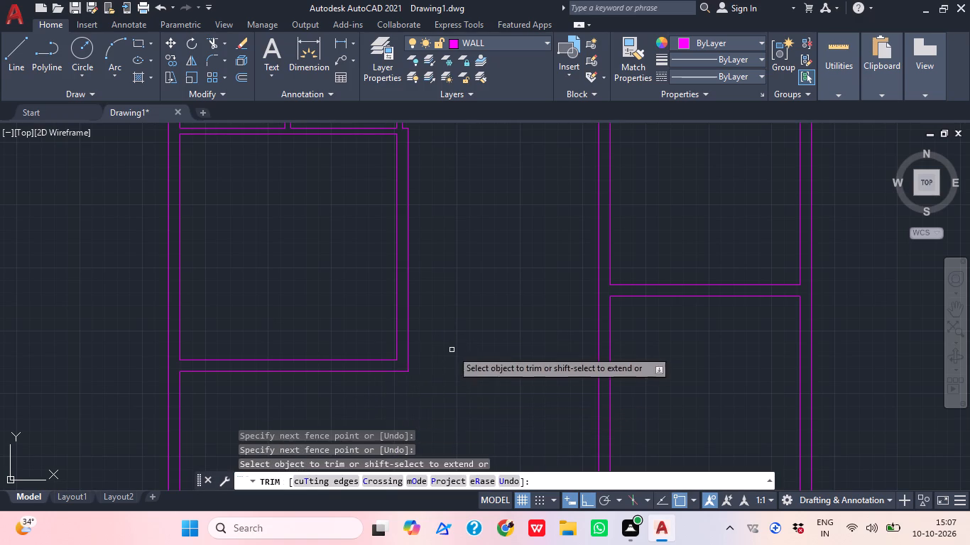
middle_drag(447, 383, 393, 382)
scroll(445, 385, down, 1)
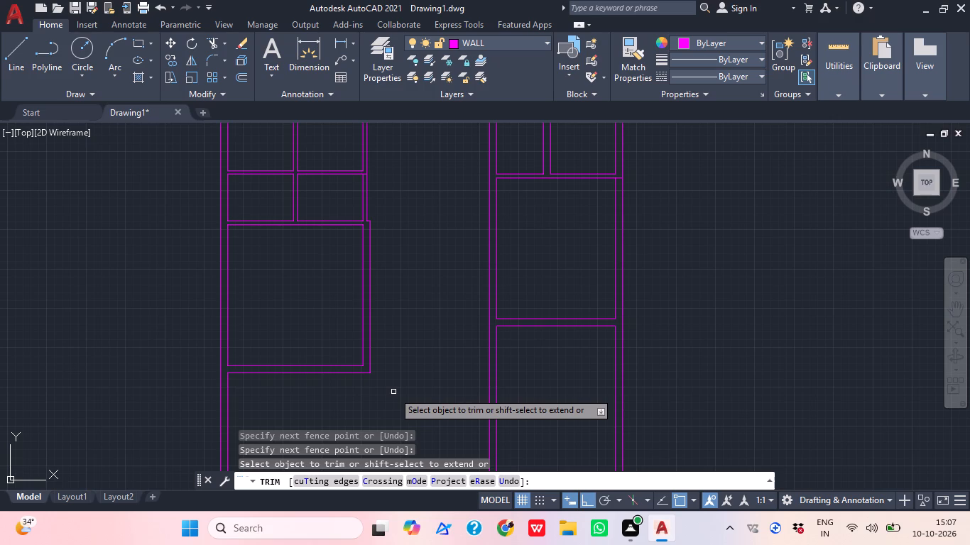
Offset the north wall's inner line 15' south in the central bay between the western and eastern rooms.
middle_drag(447, 348, 409, 394)
key(Escape)
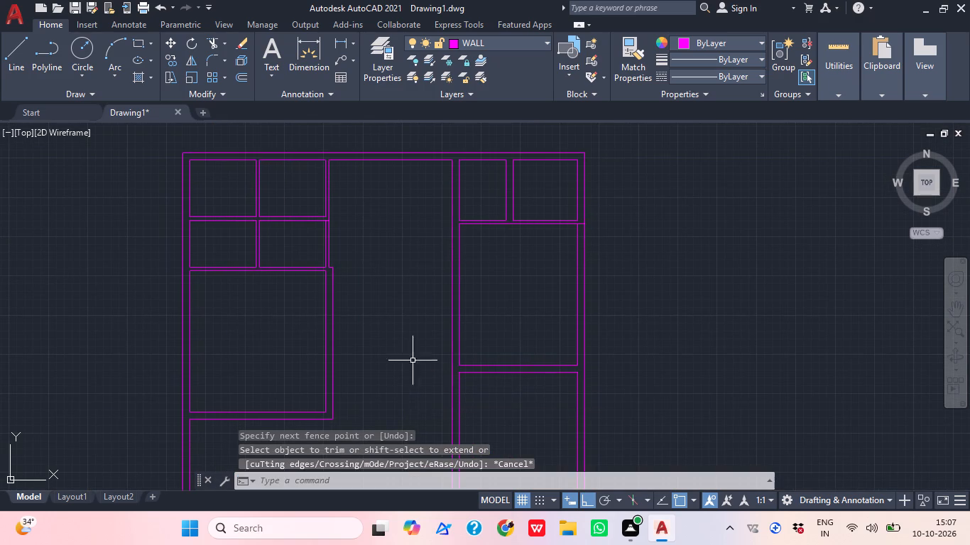
middle_drag(373, 303, 386, 321)
scroll(382, 316, down, 1)
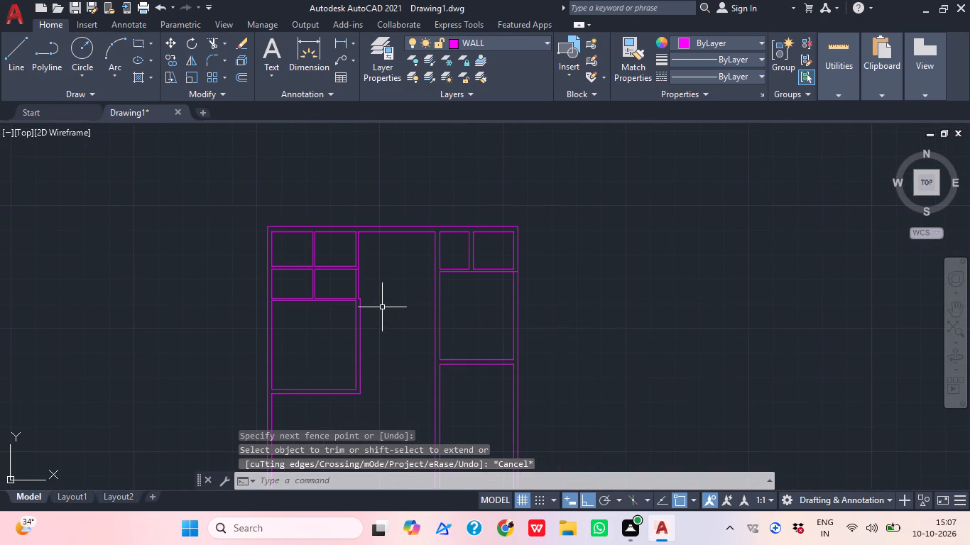
text(O)
key(space)
text(15)
key(apostrophe)
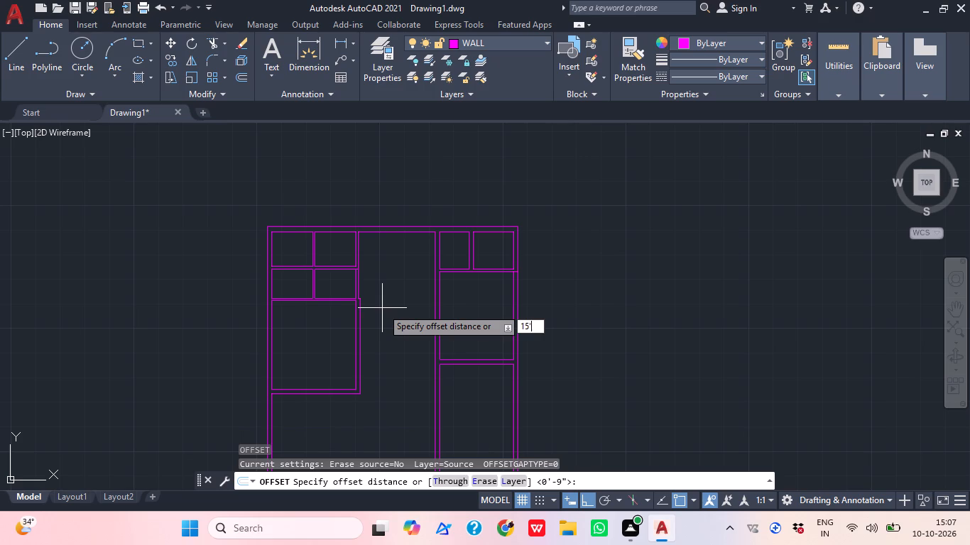
key(Return)
scroll(391, 261, up, 1)
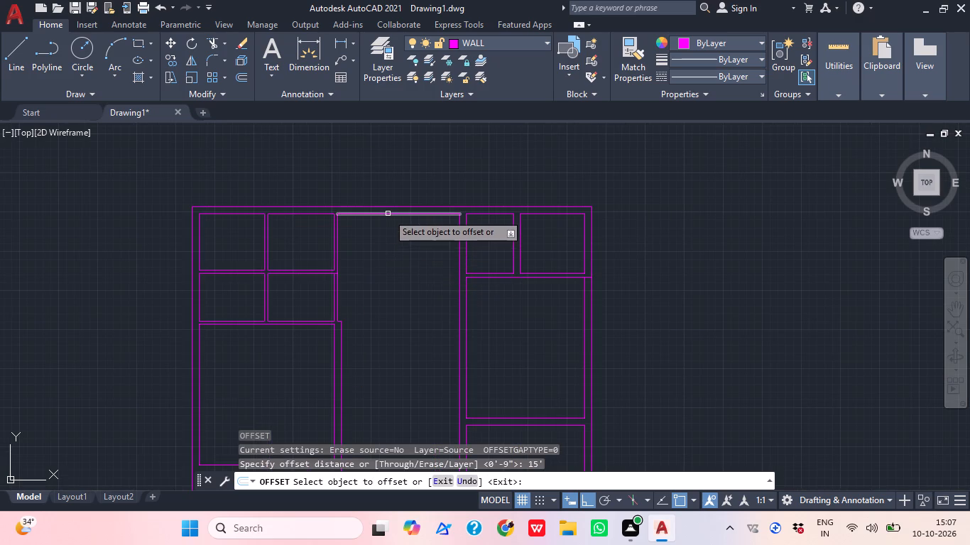
click(388, 214)
click(419, 318)
middle_drag(426, 375, 371, 365)
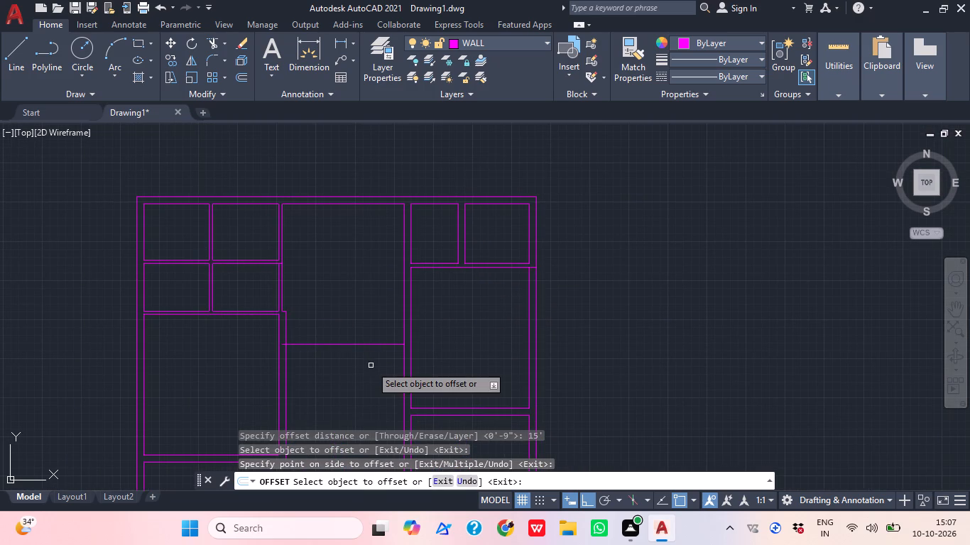
key(space)
Offset the new horizontal line across the central bay 9" south to form the wall thickness.
key(space)
text(9")
key(Return)
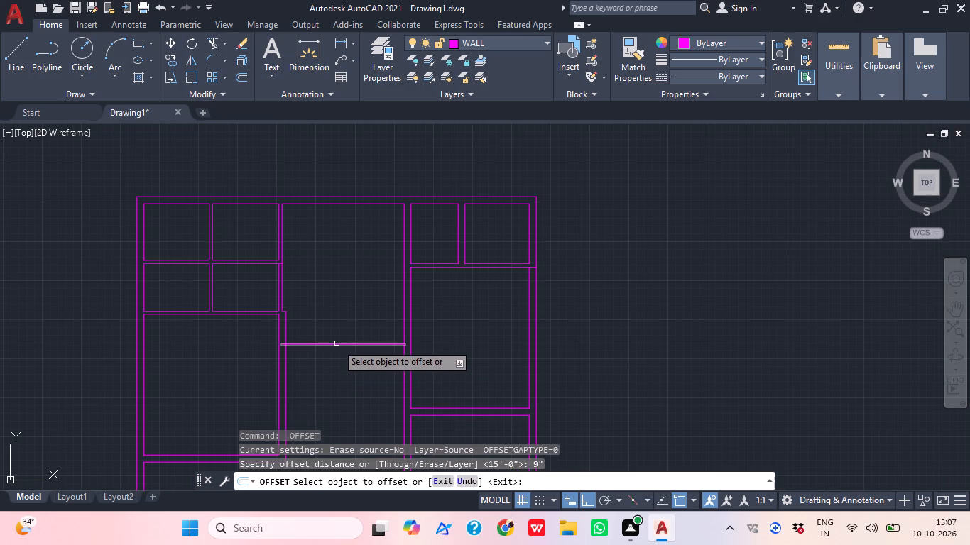
click(337, 343)
click(337, 355)
key(Escape)
Trim the new central 9" wall's western overshoot and the vertical wall lines crossing its two end junctions.
text(TR)
key(space)
scroll(290, 348, up, 5)
click(246, 367)
click(201, 309)
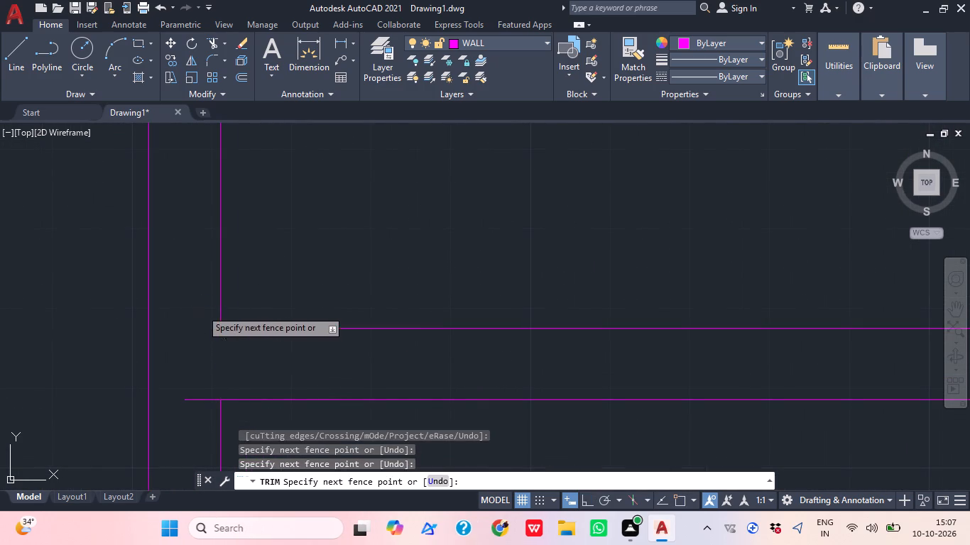
click(212, 347)
click(201, 404)
scroll(256, 380, down, 4)
scroll(467, 370, up, 3)
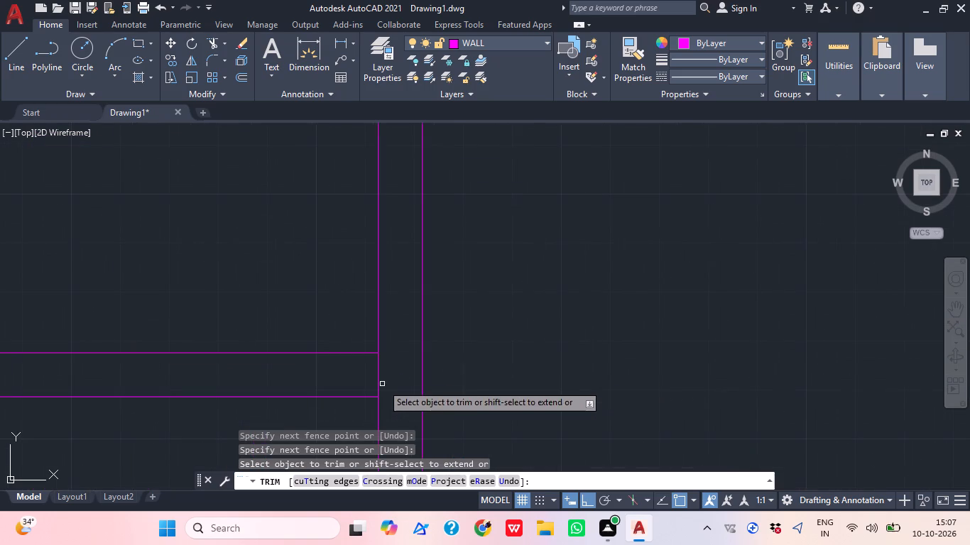
click(376, 382)
key(Escape)
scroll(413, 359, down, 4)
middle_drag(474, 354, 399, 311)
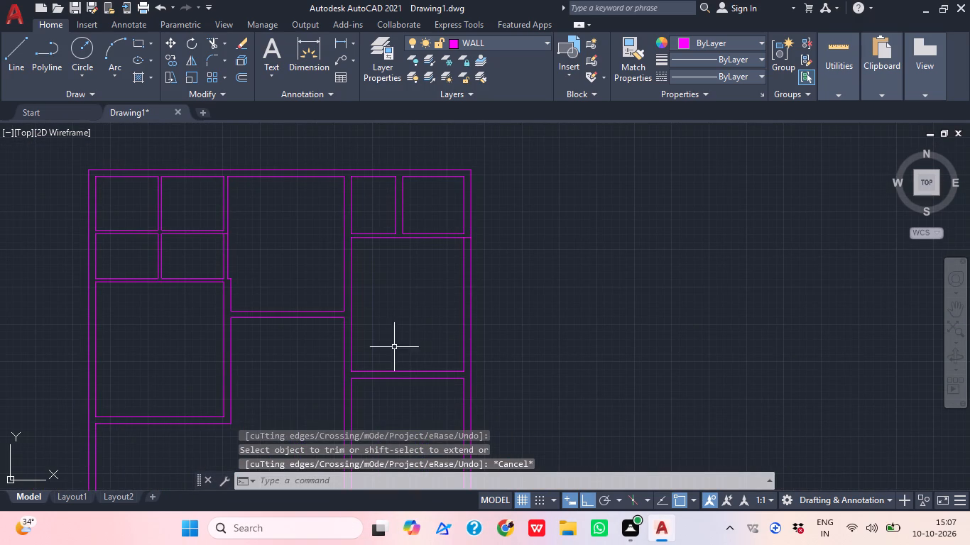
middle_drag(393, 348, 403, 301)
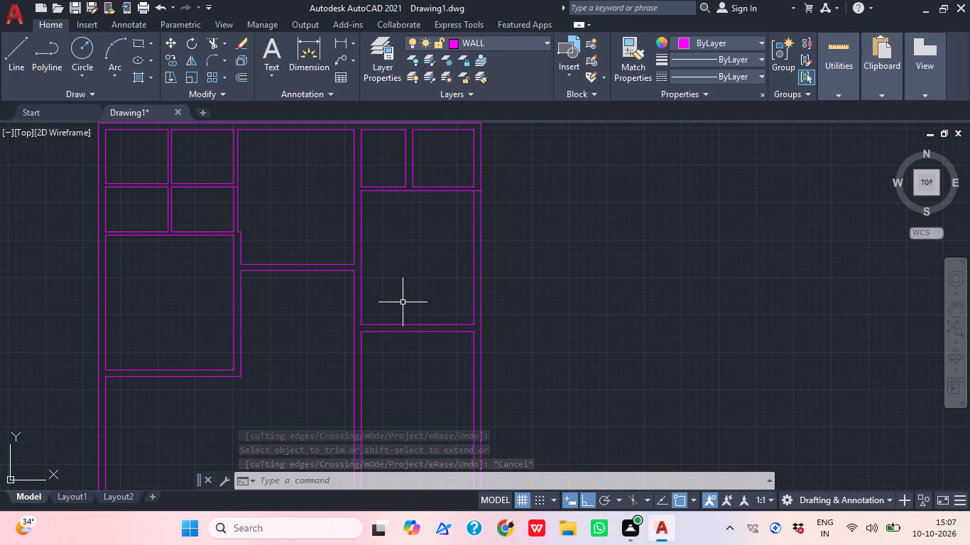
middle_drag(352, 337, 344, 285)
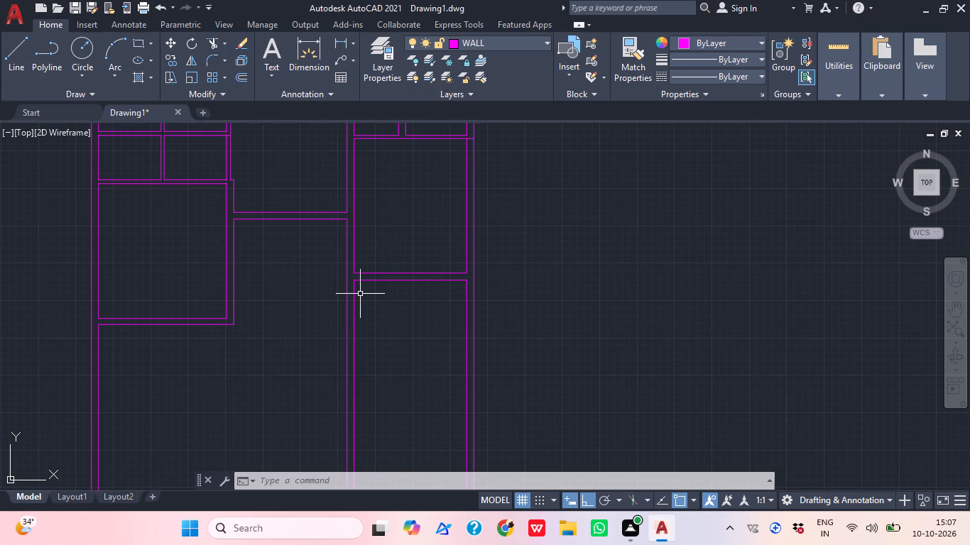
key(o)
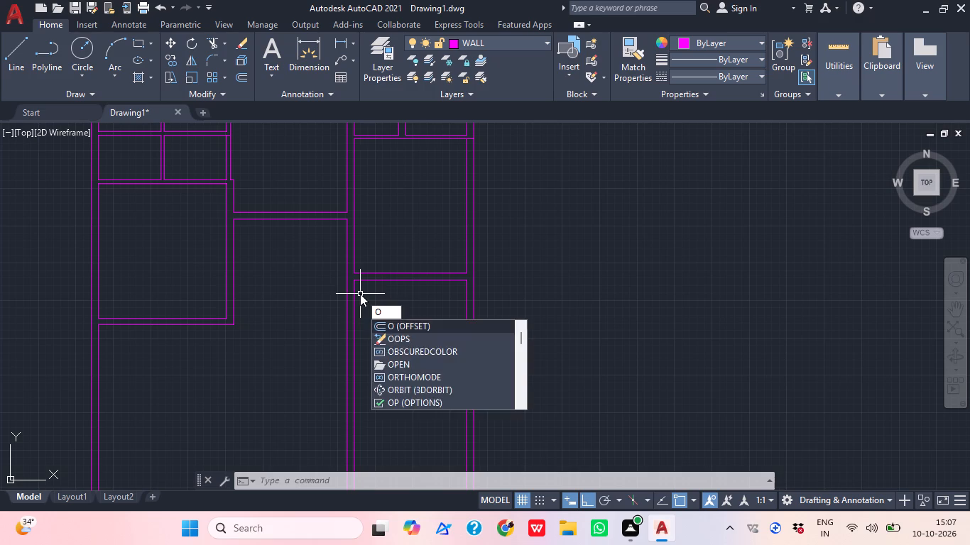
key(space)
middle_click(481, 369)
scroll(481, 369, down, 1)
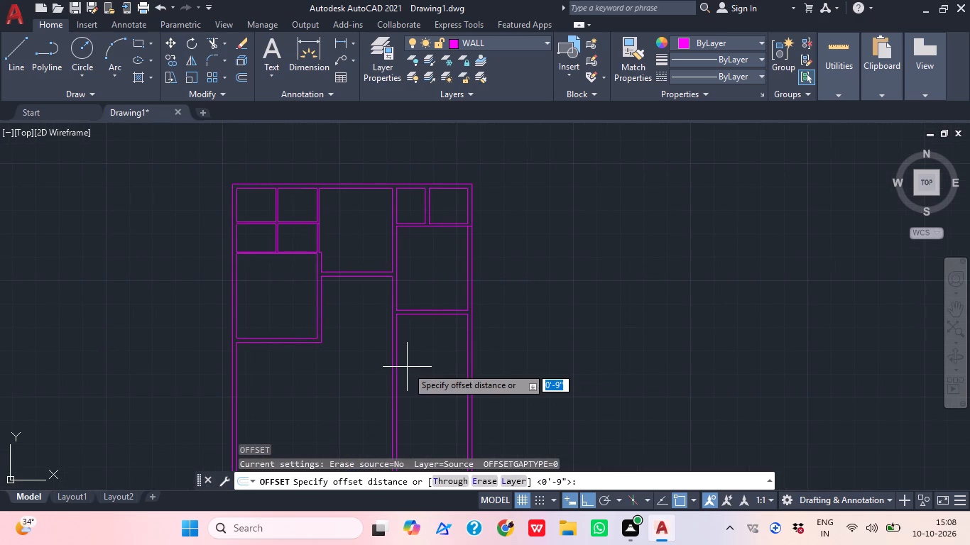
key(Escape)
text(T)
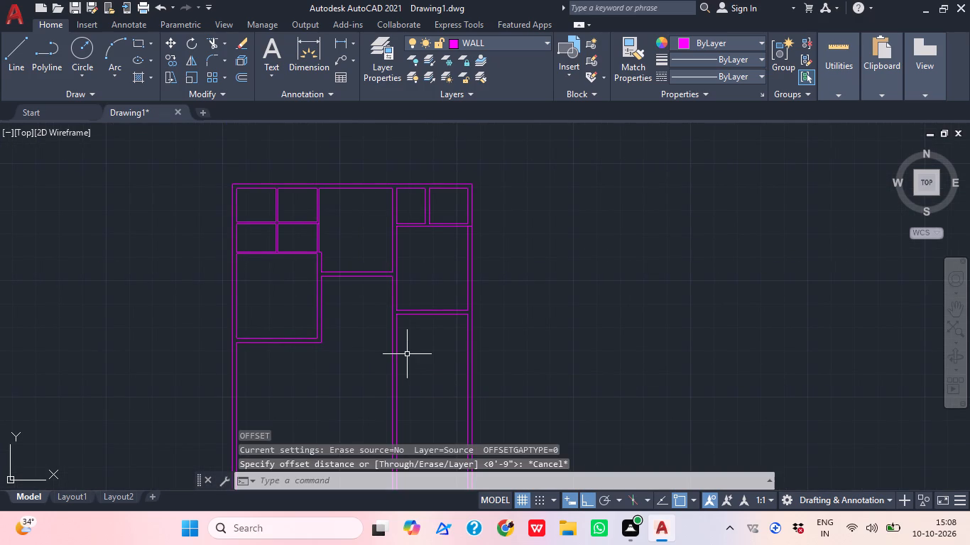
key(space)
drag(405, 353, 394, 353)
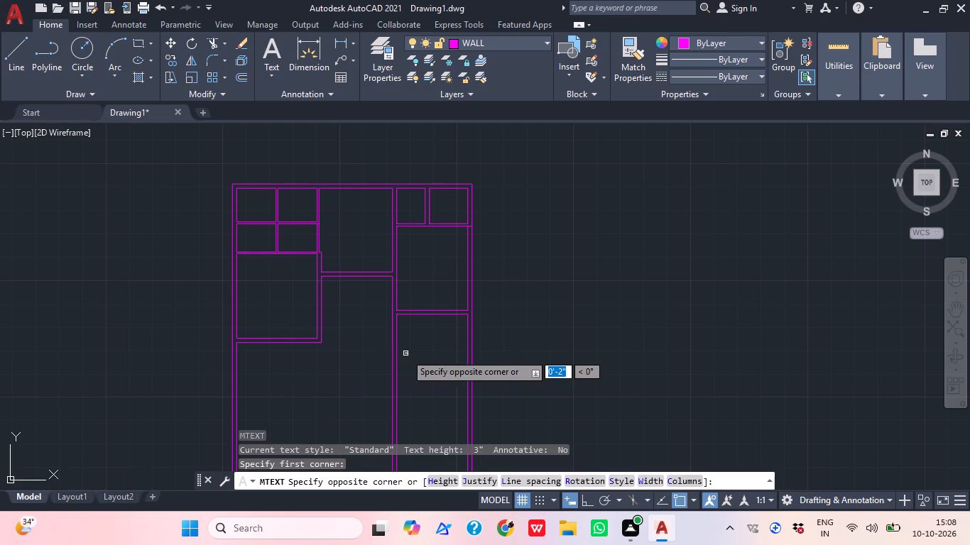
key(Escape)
Extend the southern line of the large eastern room's south wall west to the vertical wall's far face.
scroll(408, 340, up, 3)
middle_drag(375, 284, 399, 376)
text(EX)
key(space)
drag(400, 337, 403, 325)
click(396, 316)
key(Escape)
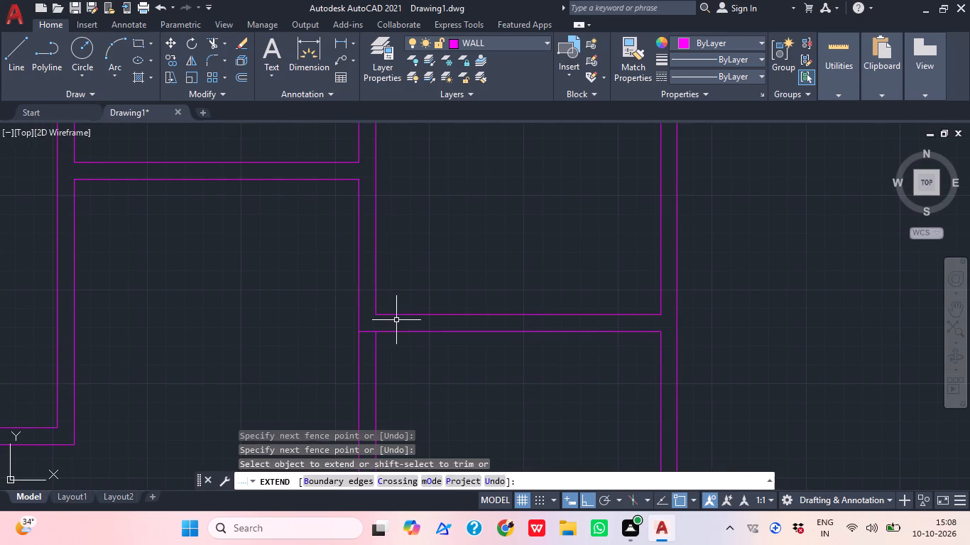
Trim away both lines of the vertical 9" wall south of the large eastern room.
text(TR)
key(space)
drag(410, 358, 332, 371)
drag(312, 376, 337, 381)
key(Escape)
scroll(425, 358, down, 2)
Offset the east wall's inner line 6' west, south of the large eastern room.
middle_drag(501, 457, 476, 345)
key(o)
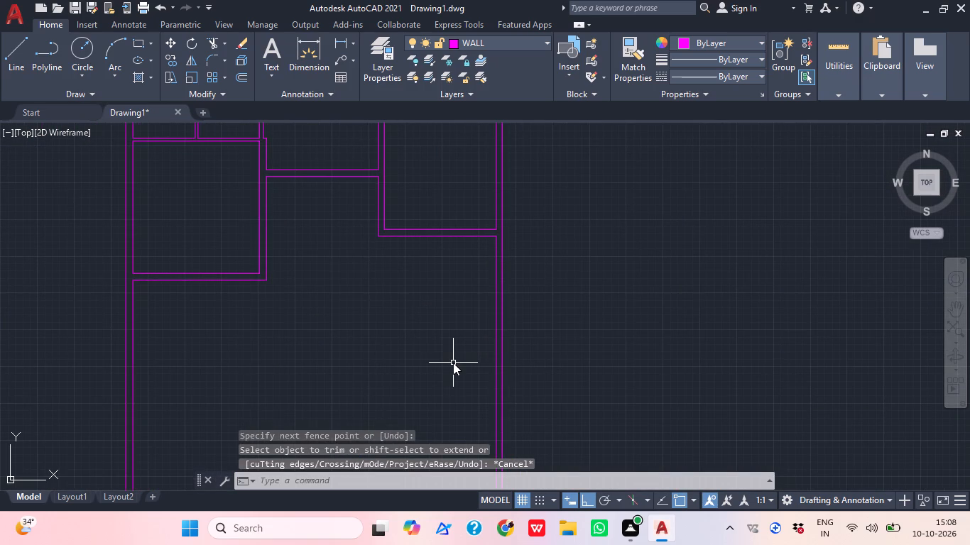
key(space)
scroll(497, 268, up, 2)
middle_drag(494, 304, 478, 346)
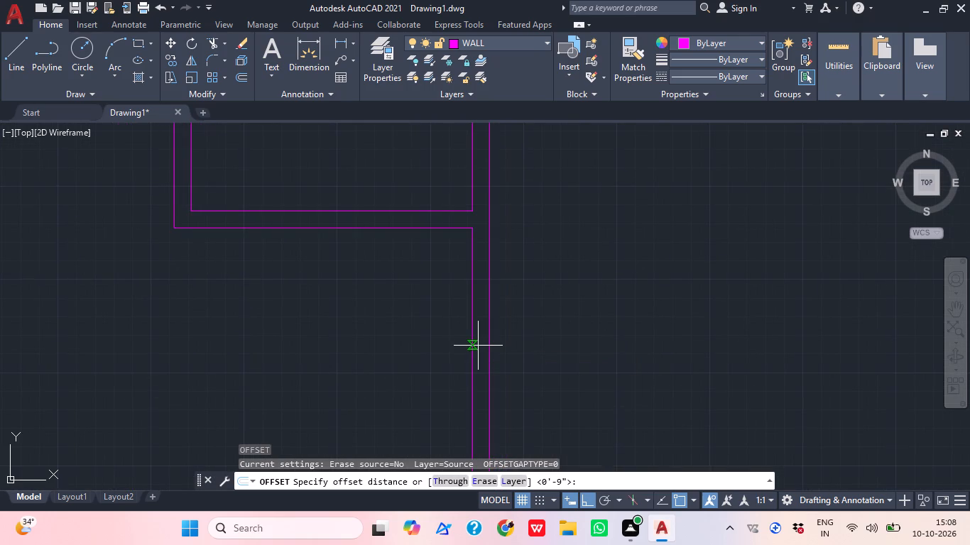
text(6')
key(Return)
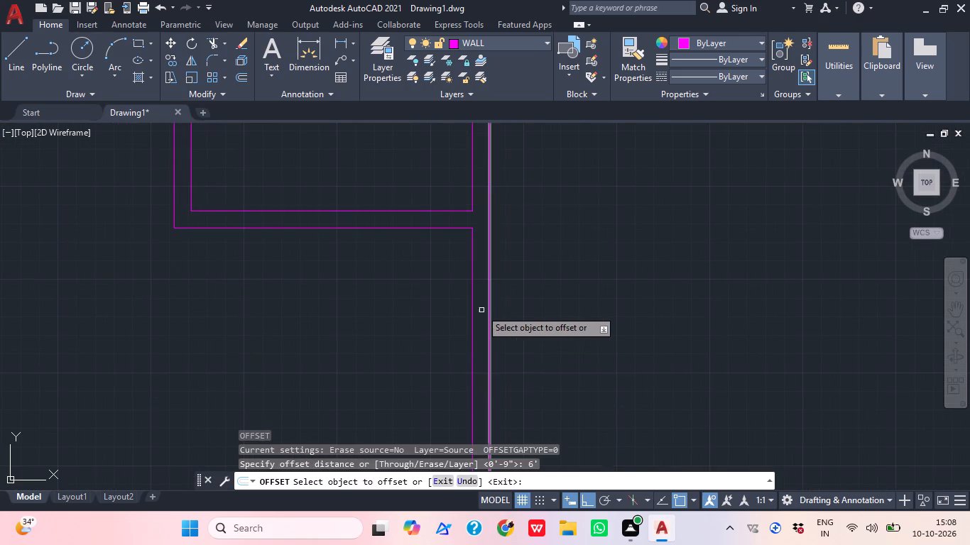
click(472, 304)
click(426, 309)
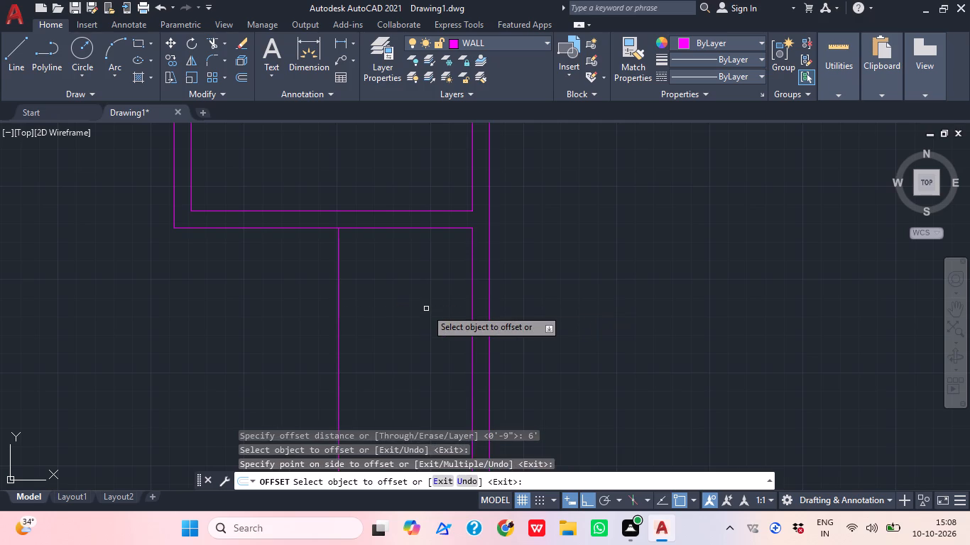
key(space)
Offset the new vertical line 4.5" west to form the partition thickness.
key(space)
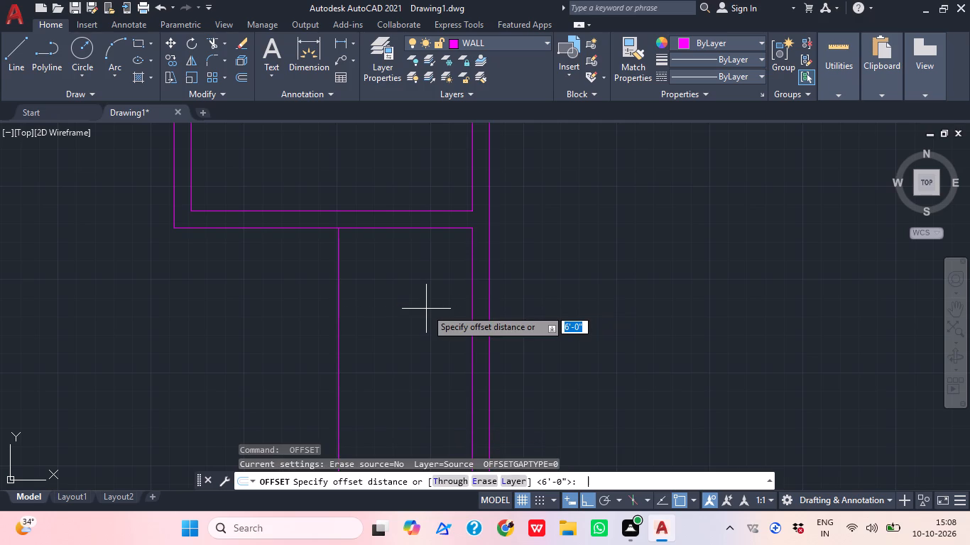
text(4.5")
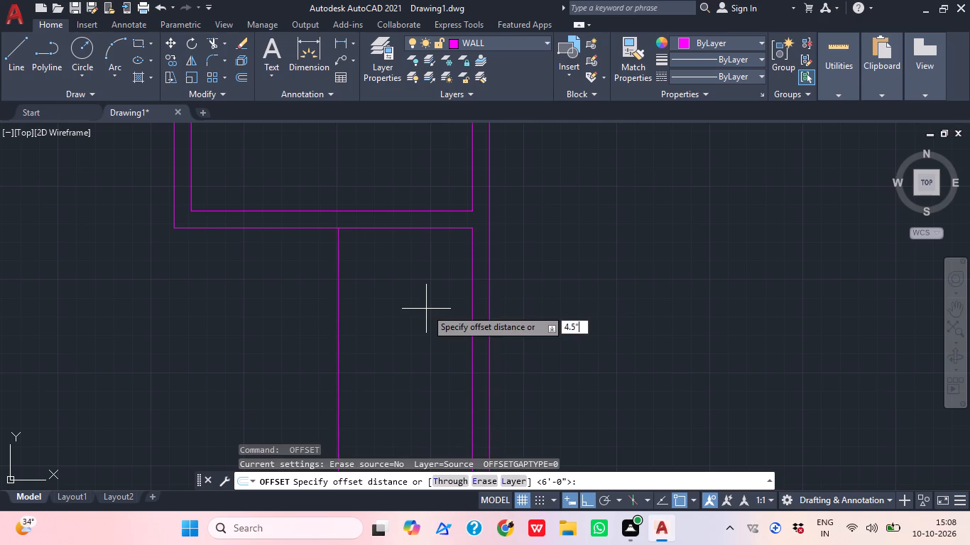
key(Return)
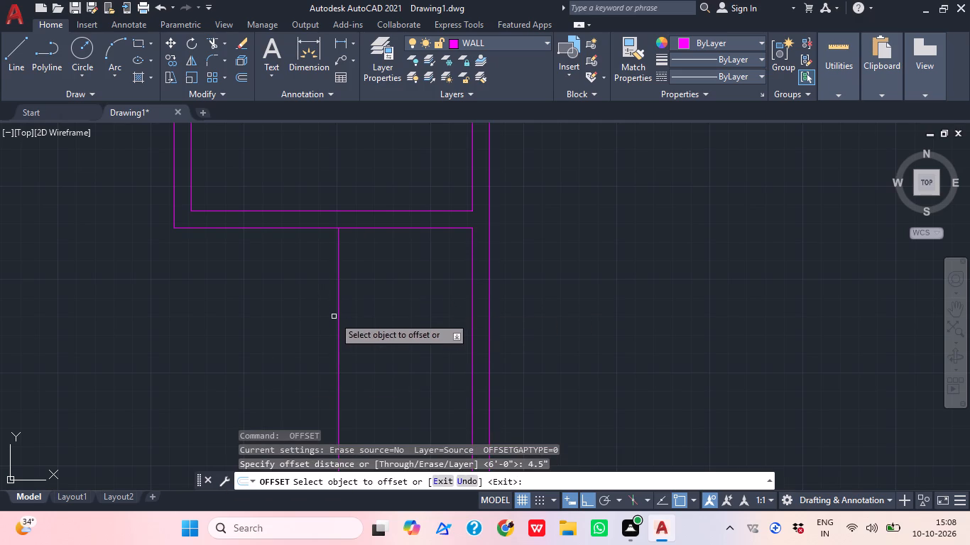
click(339, 314)
drag(306, 316, 320, 317)
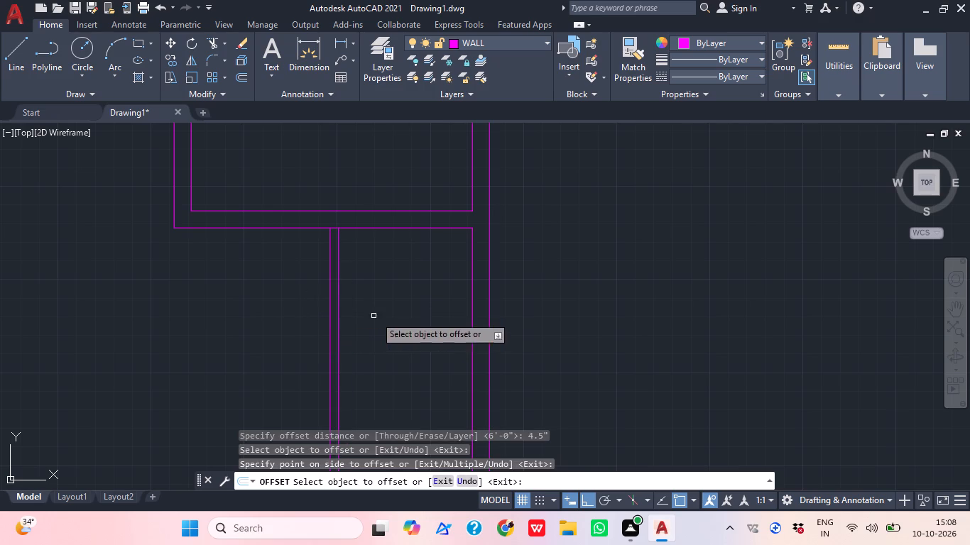
middle_drag(395, 308, 396, 301)
key(space)
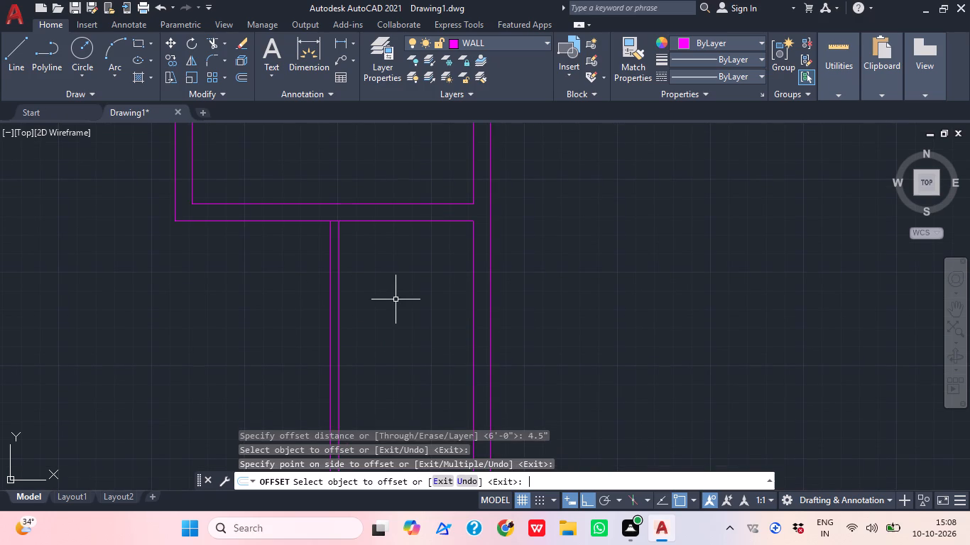
Offset the southern line of the large eastern room's south wall 8'3" south.
key(space)
text(8')
text(3")
key(Return)
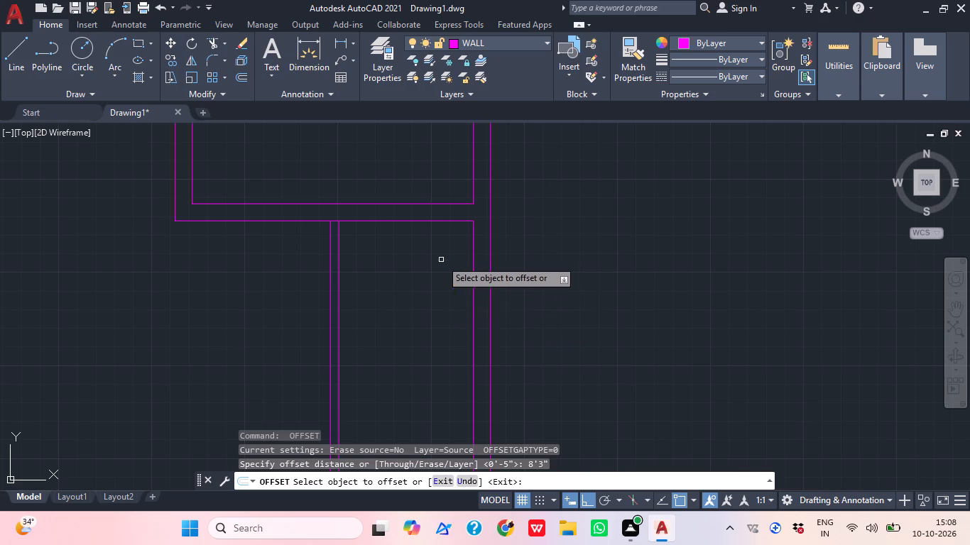
click(423, 223)
click(430, 353)
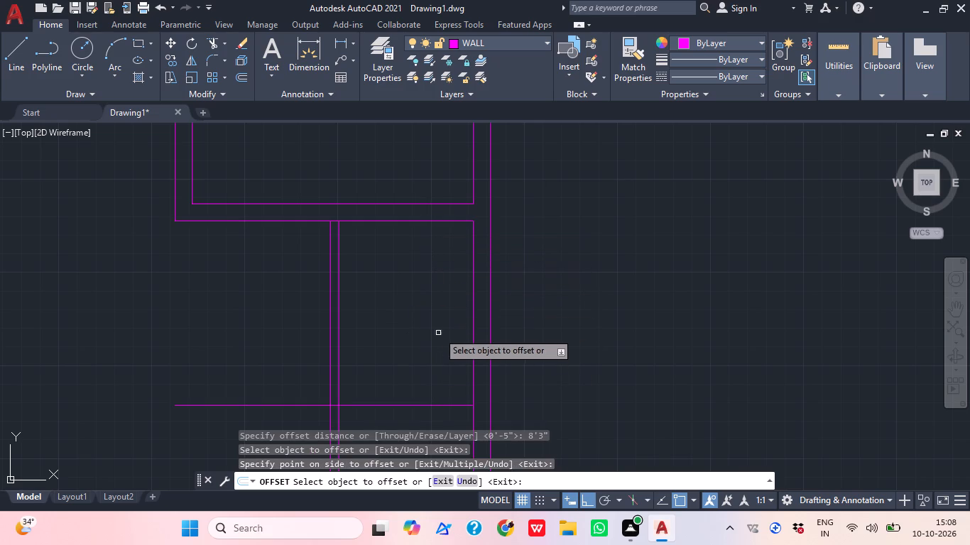
key(space)
Offset the new horizontal line 9" south to form the small eastern room's south wall.
key(space)
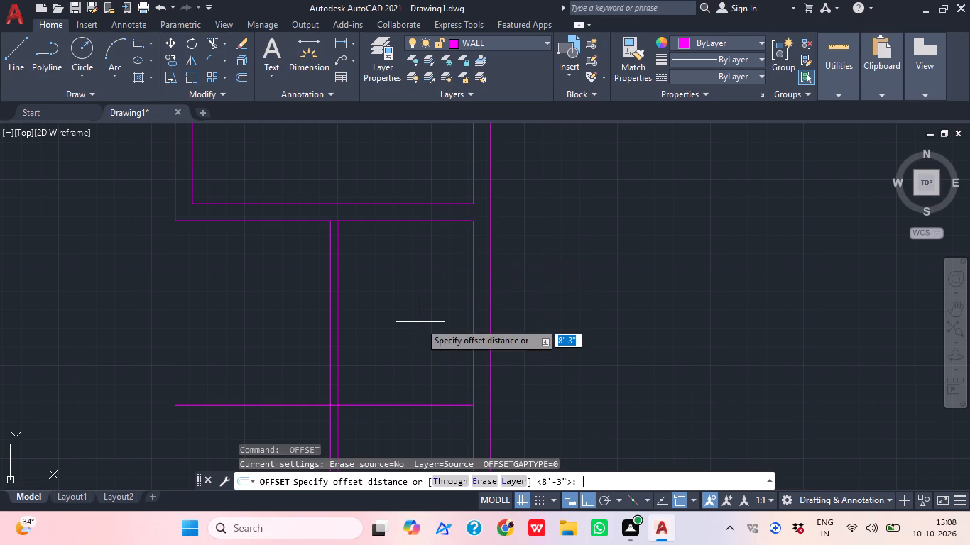
text(9")
key(Return)
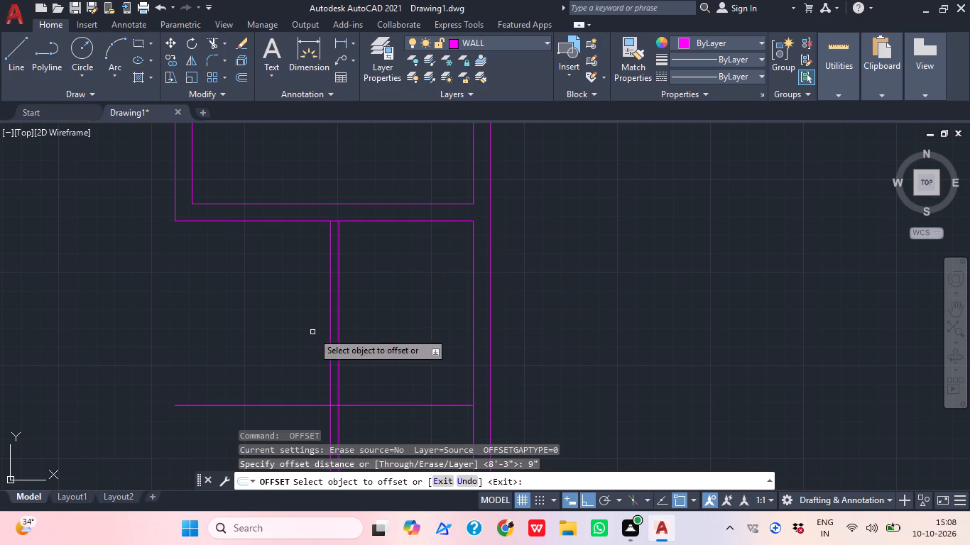
click(385, 406)
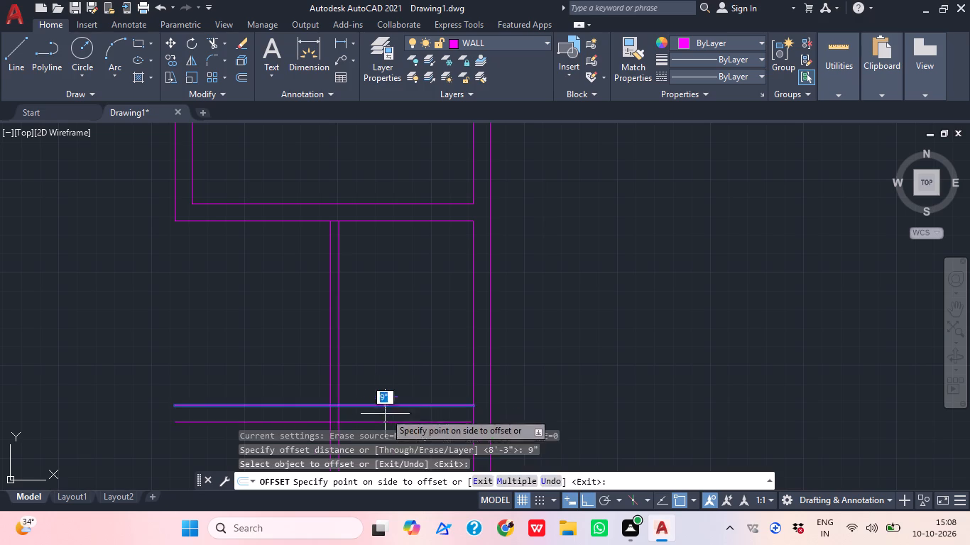
click(385, 419)
middle_drag(392, 390, 408, 378)
key(Escape)
Trim the two new horizontal lines west of the 4.5" partition and the wall line between the partition's faces at its north end.
text(TR)
key(space)
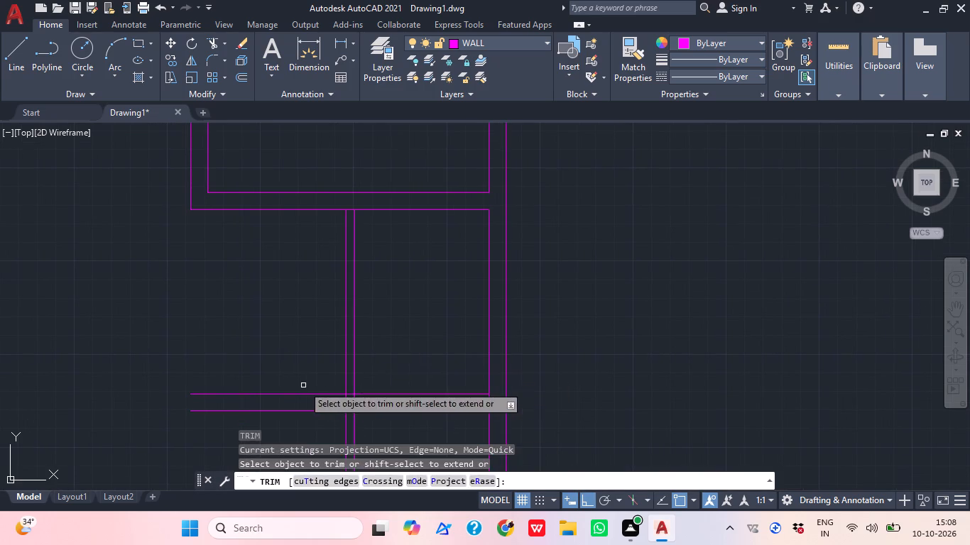
click(289, 382)
click(277, 446)
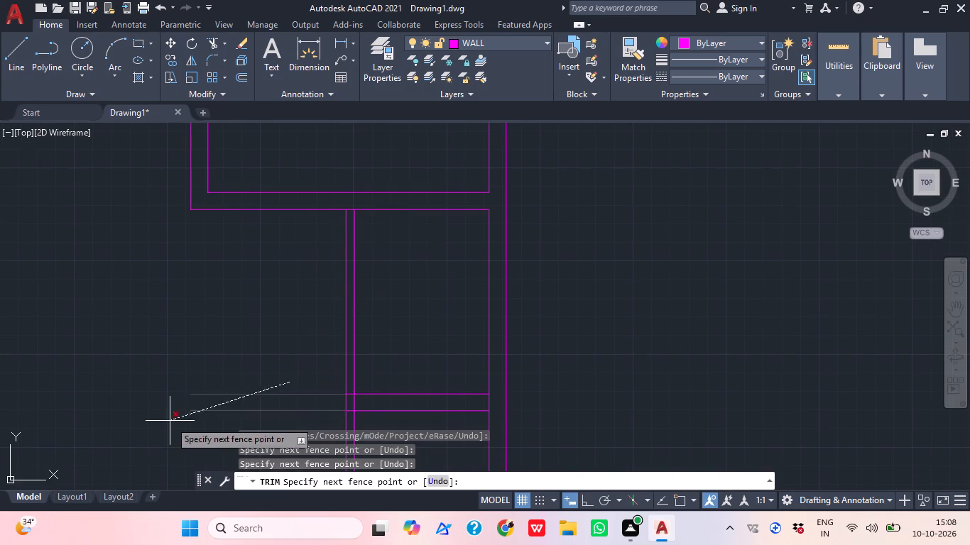
drag(170, 421, 172, 429)
scroll(360, 202, up, 3)
click(320, 228)
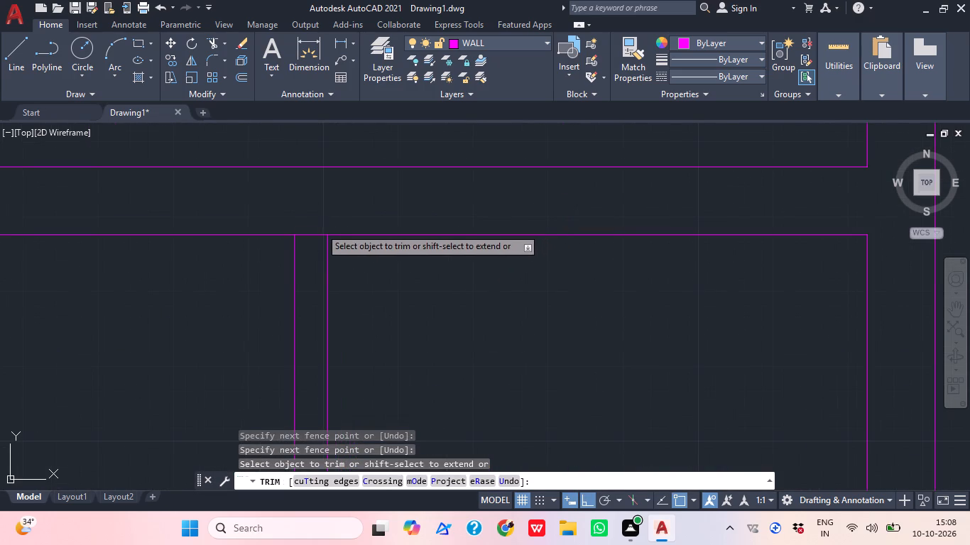
click(319, 236)
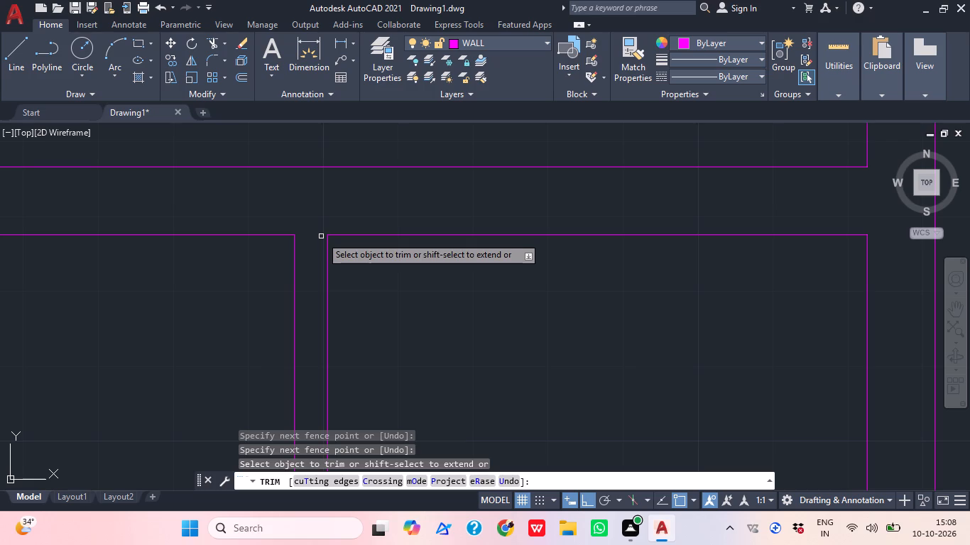
key(Escape)
scroll(398, 229, down, 3)
middle_drag(502, 353, 447, 287)
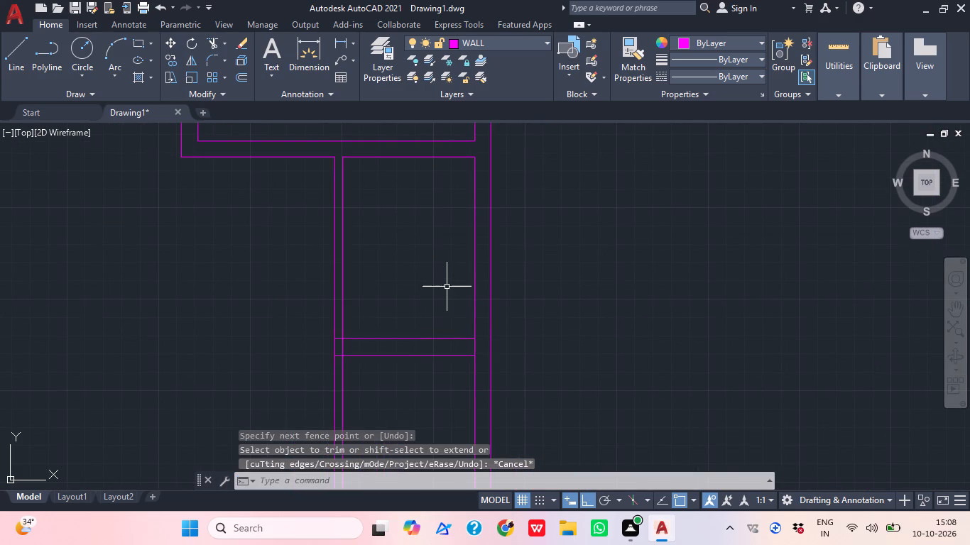
Trim the 4.5" partition's east face between the small eastern room's south wall lines, plus both line ends crossing the partition.
text(TR)
key(space)
scroll(427, 332, up, 1)
scroll(268, 358, up, 2)
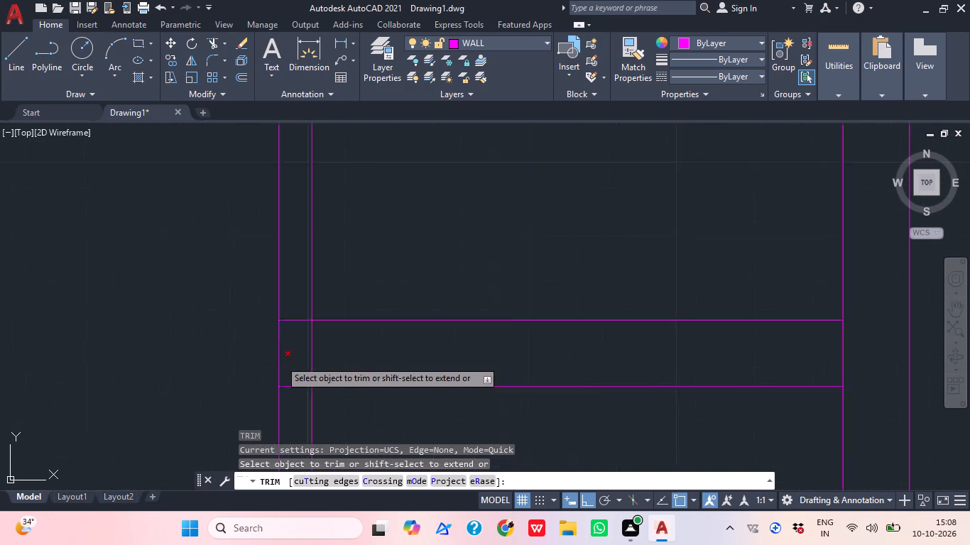
scroll(282, 360, up, 1)
click(336, 374)
click(303, 275)
click(300, 367)
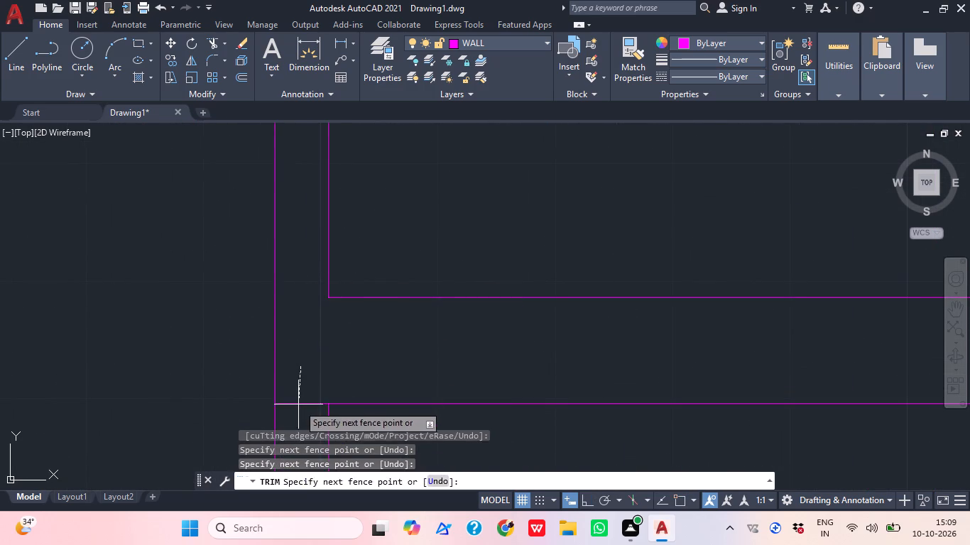
click(298, 421)
key(Escape)
Offset the west face of the 4.5" partition 10' west.
scroll(394, 352, down, 3)
middle_drag(474, 420, 396, 414)
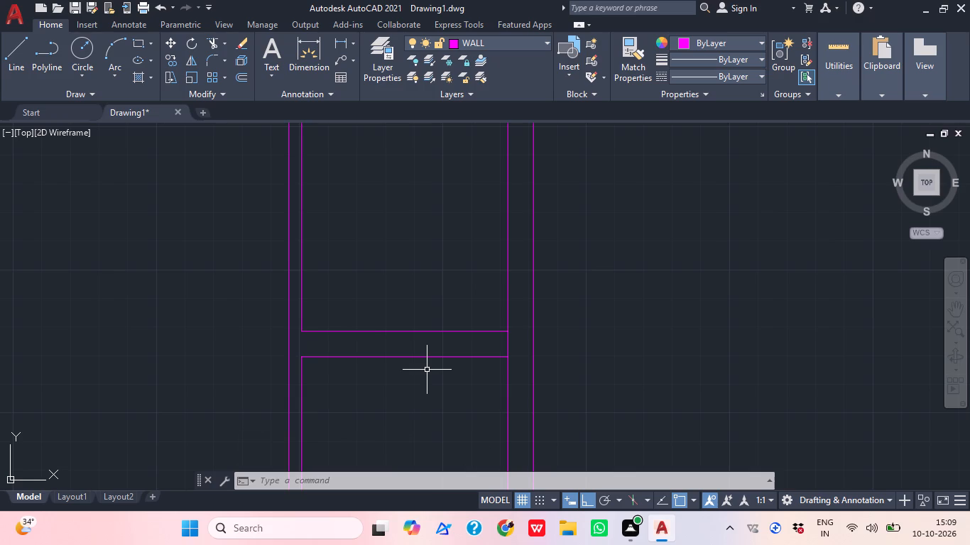
text(O)
key(space)
scroll(430, 371, down, 2)
middle_drag(426, 344, 451, 388)
scroll(451, 388, down, 1)
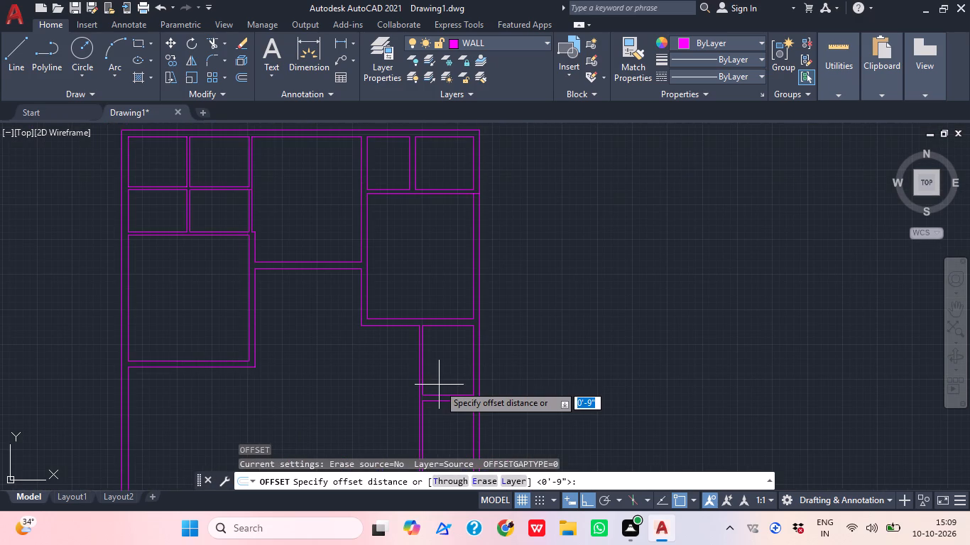
text(10)
key(apostrophe)
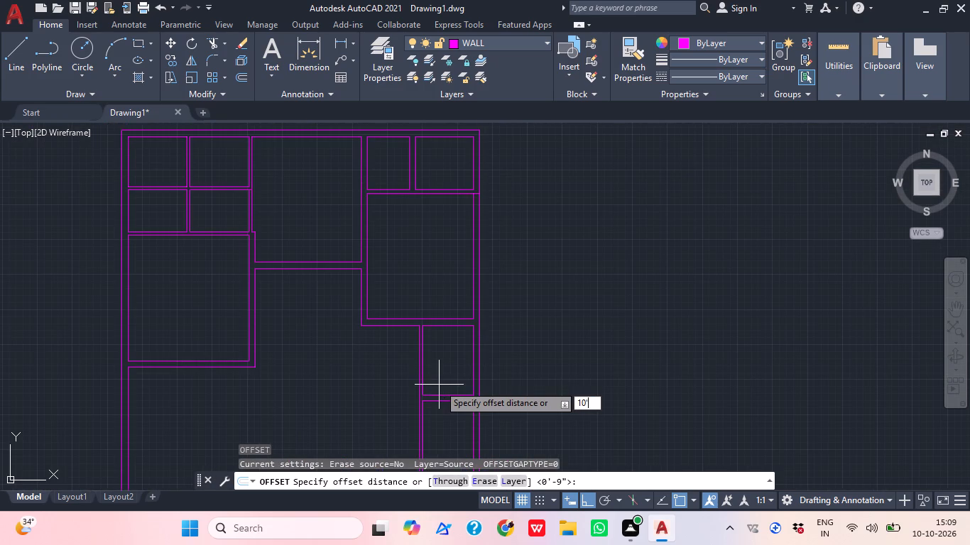
key(Return)
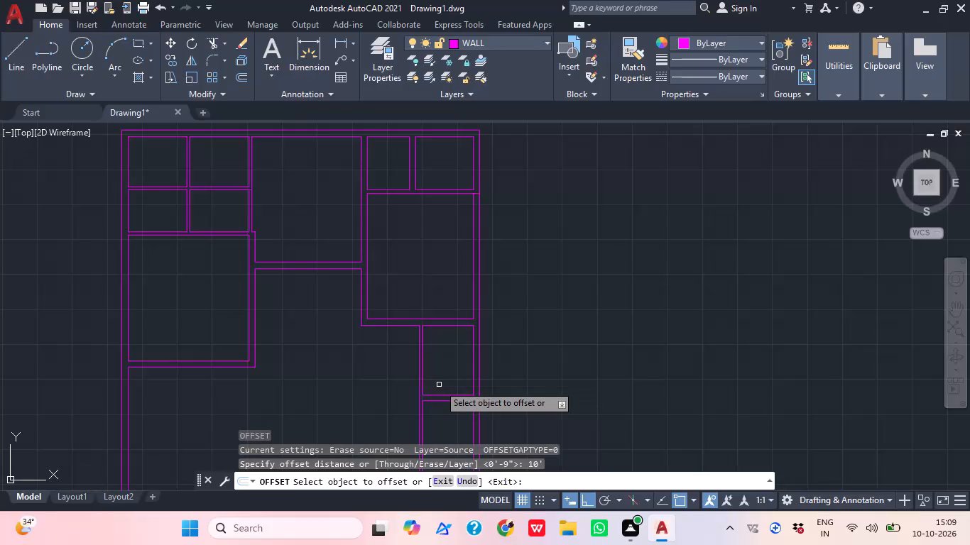
scroll(402, 402, up, 2)
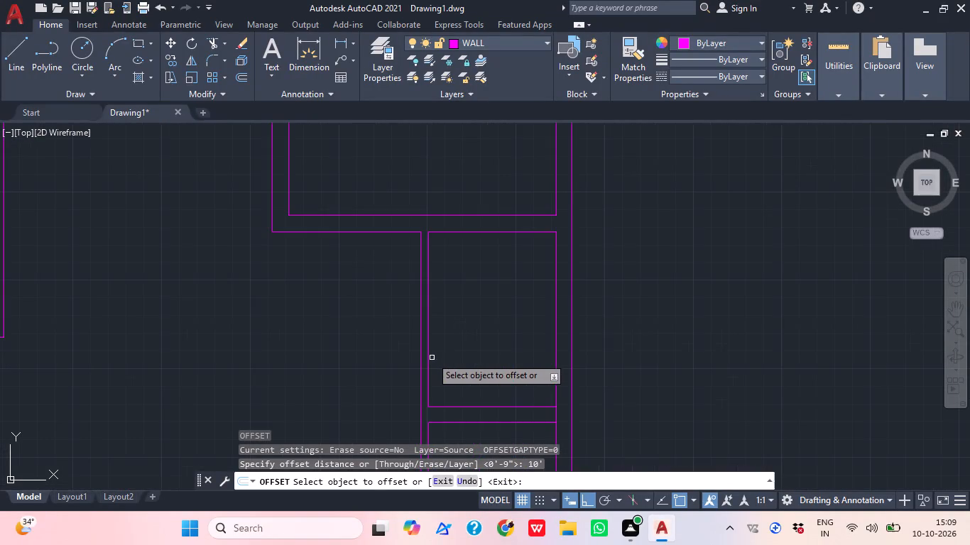
click(420, 351)
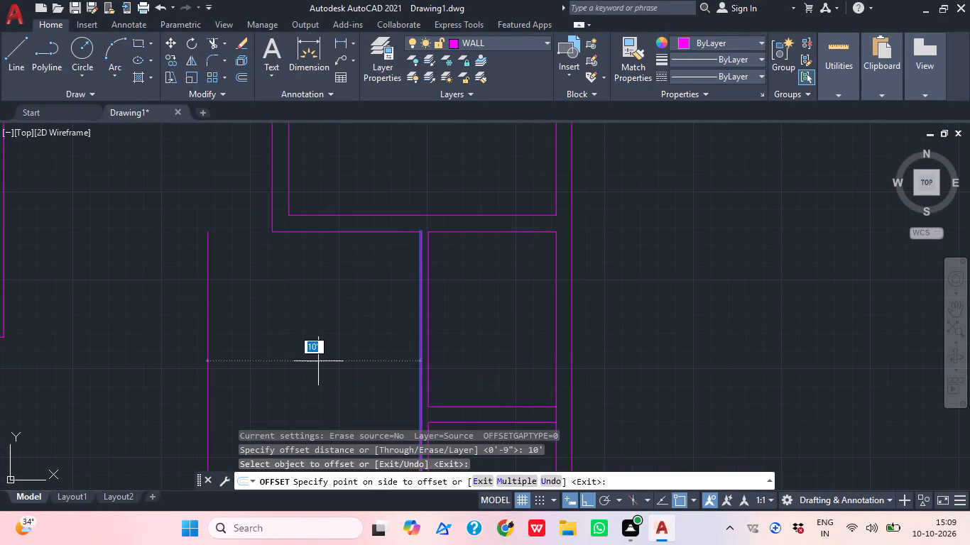
click(317, 362)
middle_drag(406, 361, 463, 403)
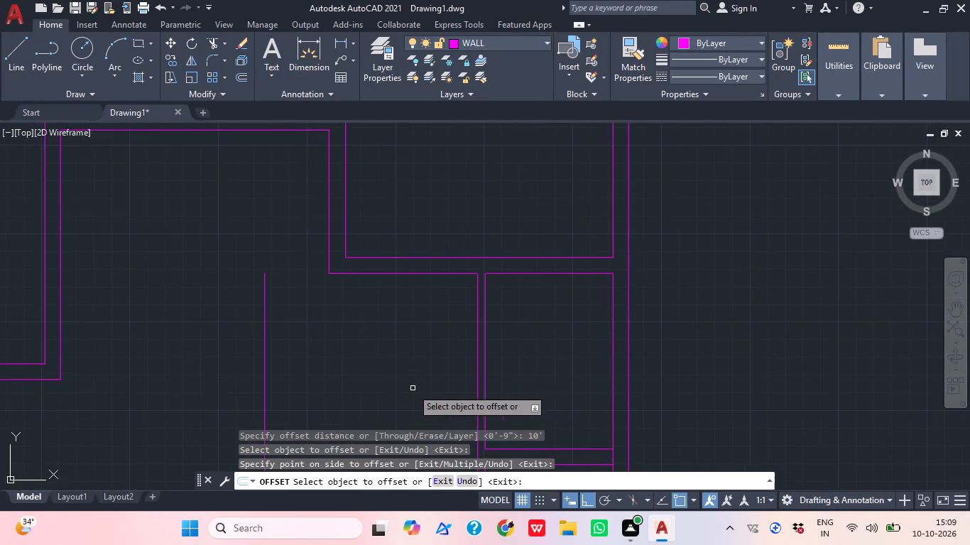
middle_drag(383, 393, 388, 416)
scroll(383, 396, down, 1)
key(space)
Offset the new vertical line 9" west to form the wall thickness.
key(space)
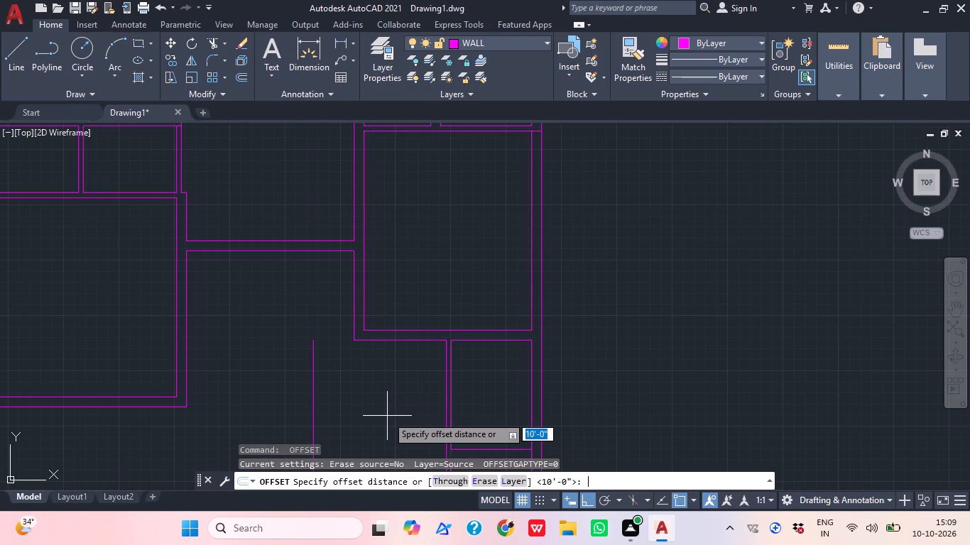
text(9")
key(Return)
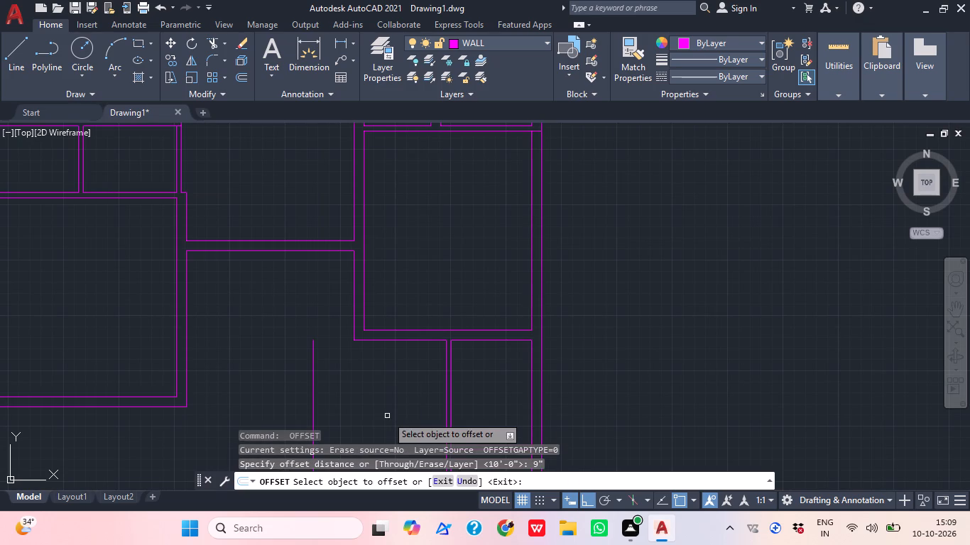
click(313, 363)
click(295, 365)
middle_drag(310, 370, 342, 439)
key(Escape)
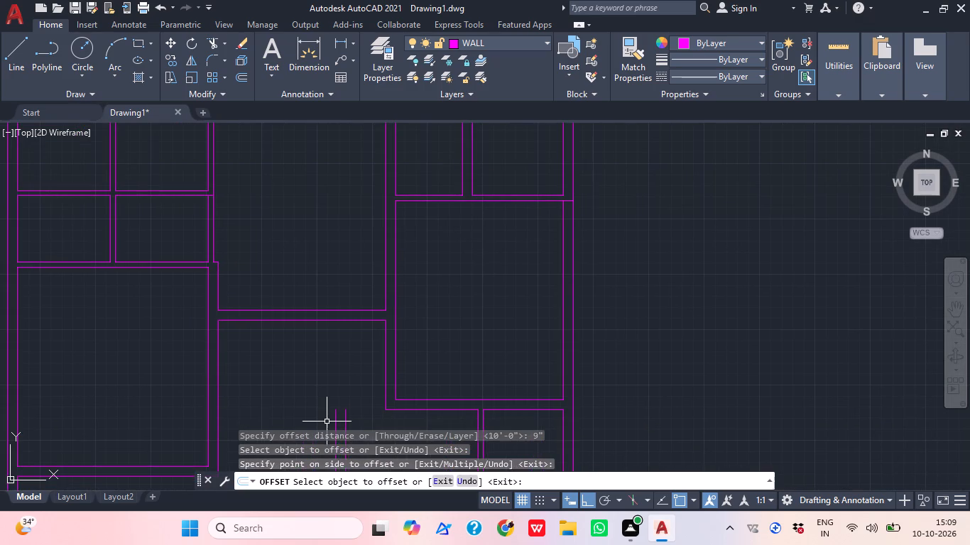
Extend both lines of the large eastern room's south wall west and the new outer vertical line north to meet them.
text(EX)
key(space)
click(420, 401)
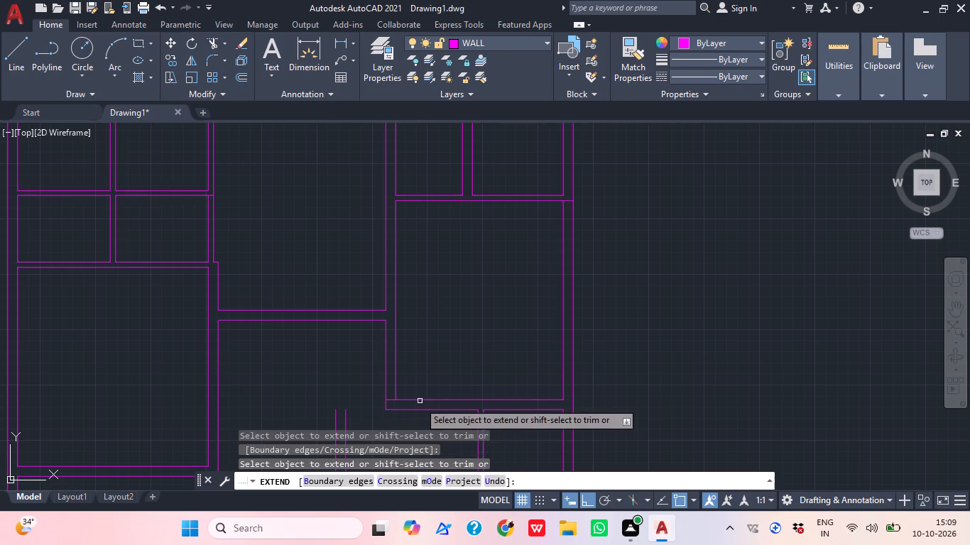
click(383, 431)
drag(418, 358, 418, 365)
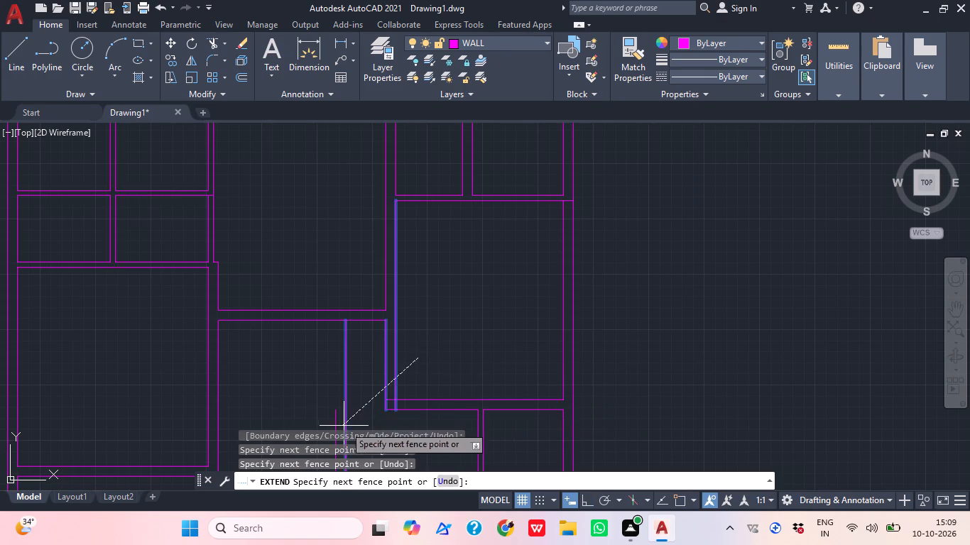
click(421, 416)
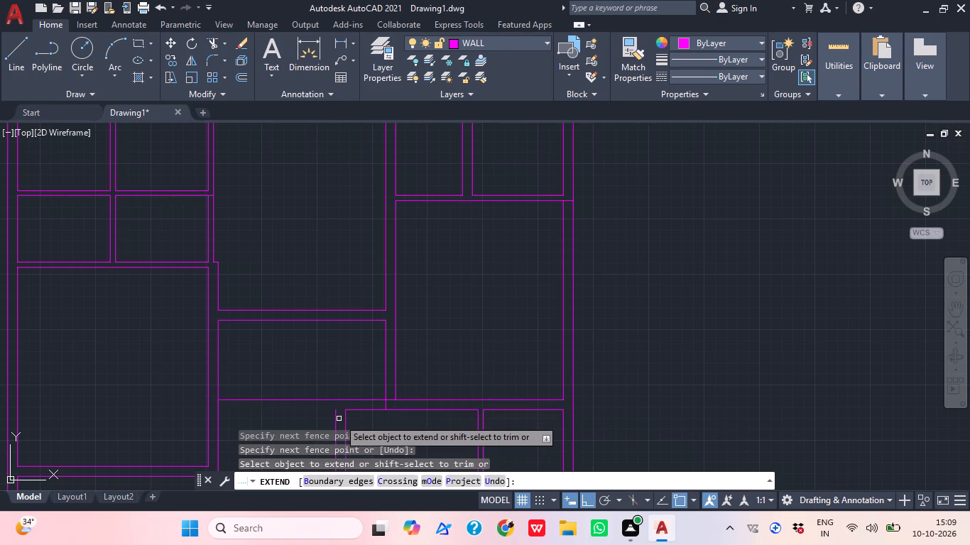
click(339, 419)
click(325, 412)
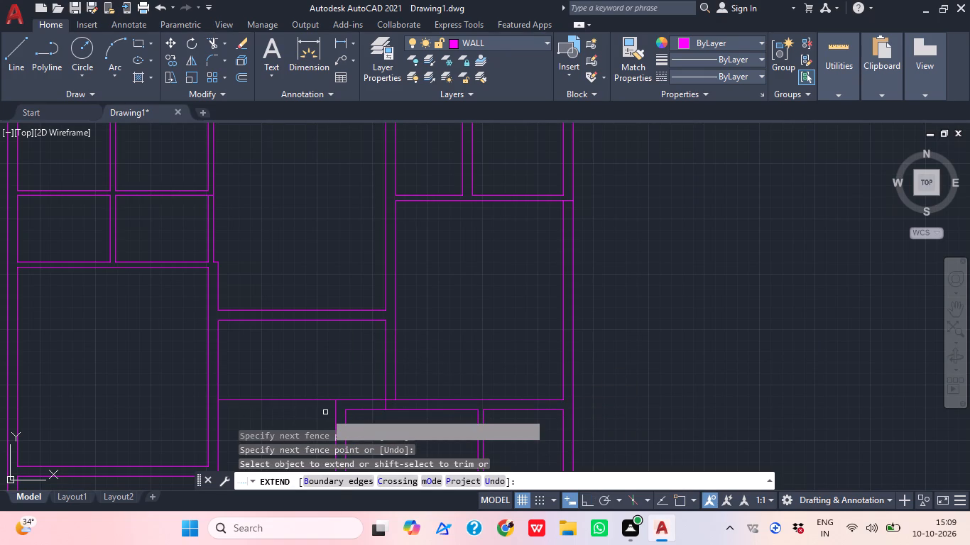
key(Escape)
Trim the excess wall line west of the new corner and the pieces crossing the junction with the large eastern room's west wall.
key(t)
key(r)
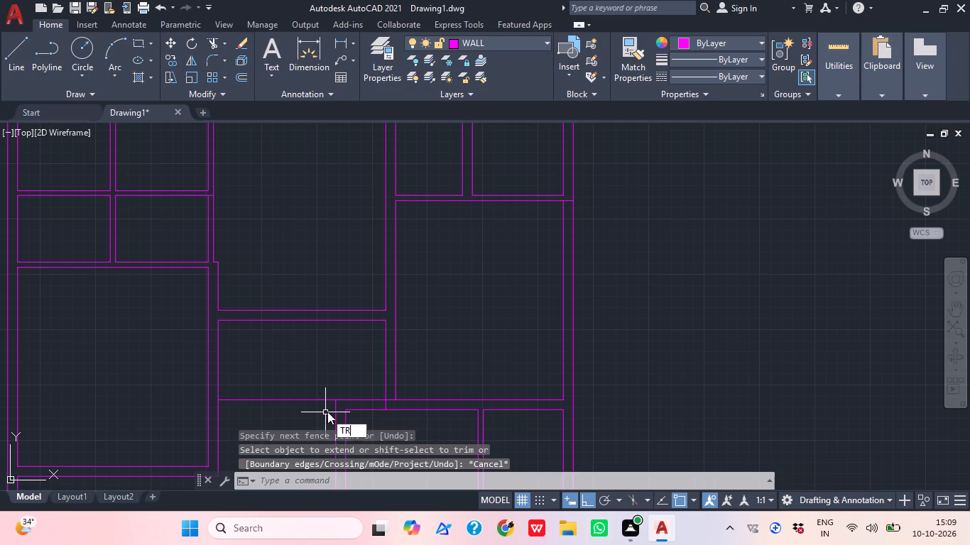
key(space)
click(300, 406)
click(298, 395)
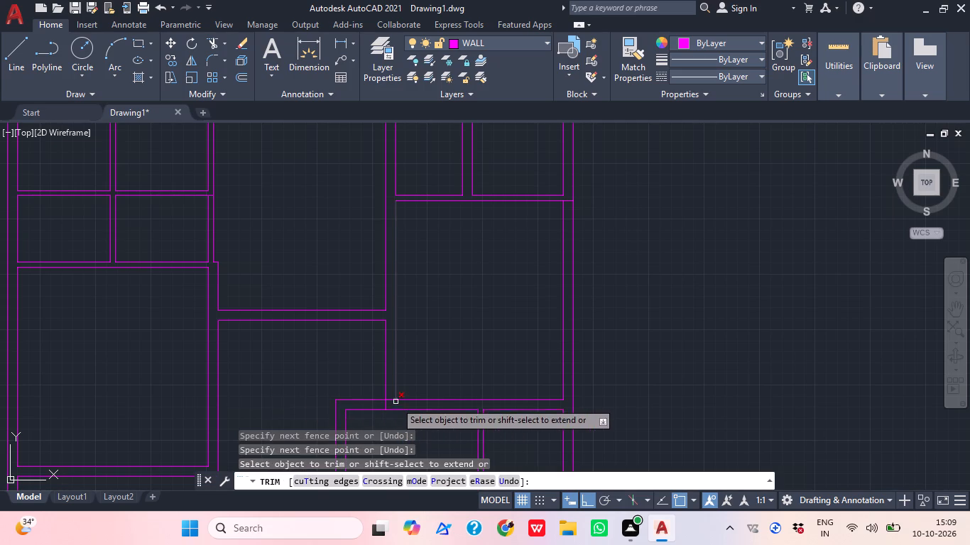
scroll(399, 404, up, 2)
click(345, 409)
click(381, 409)
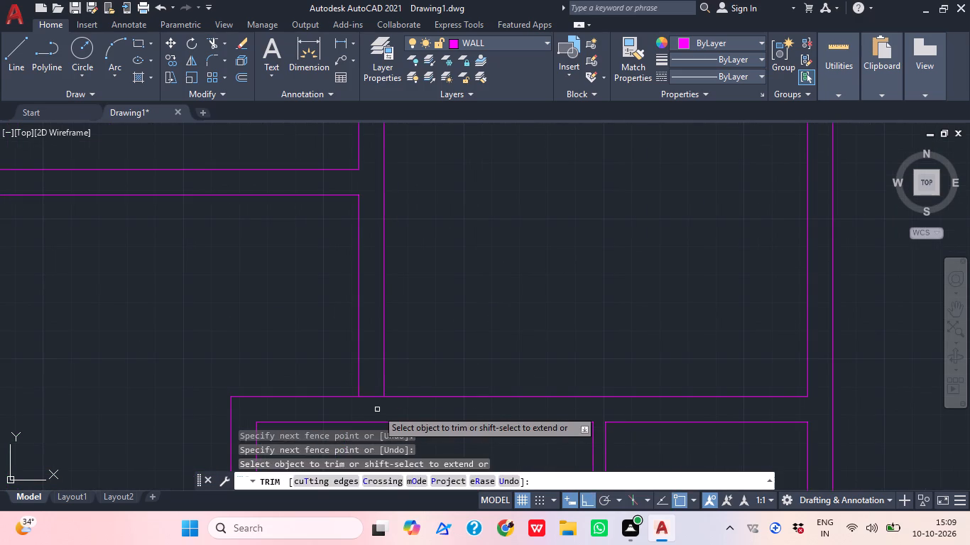
click(377, 409)
click(376, 395)
scroll(422, 342, down, 3)
middle_drag(429, 371, 359, 288)
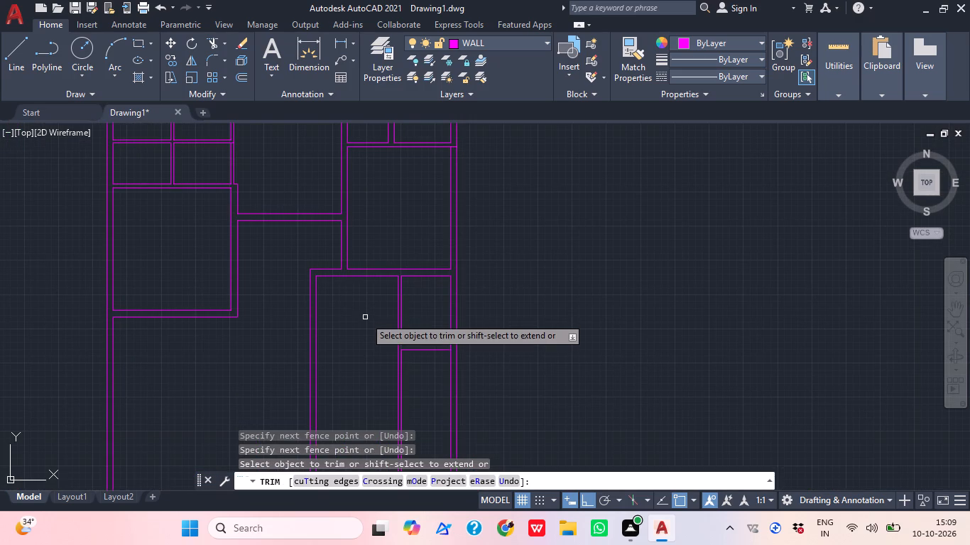
key(Escape)
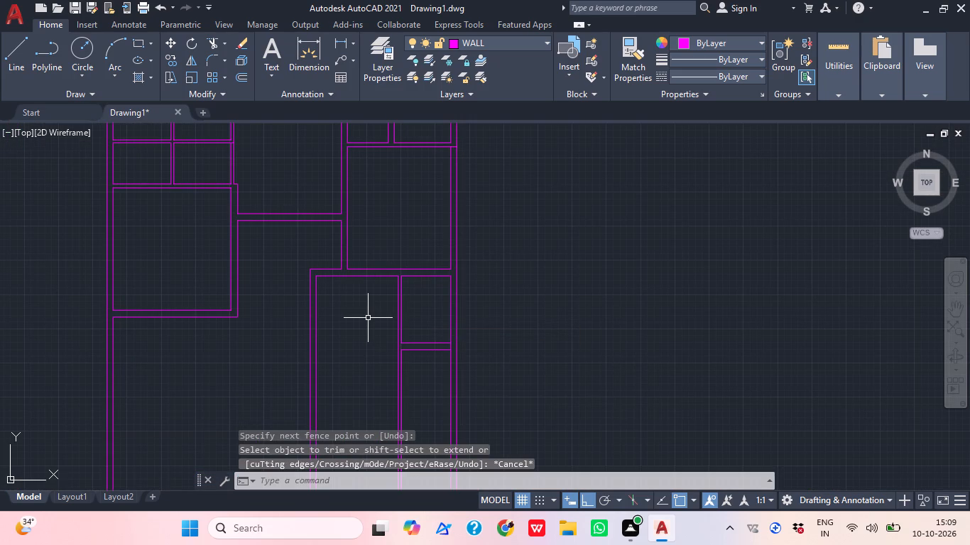
Offset the new 10' wide room's north wall inner line 12'3" south.
text(O)
key(space)
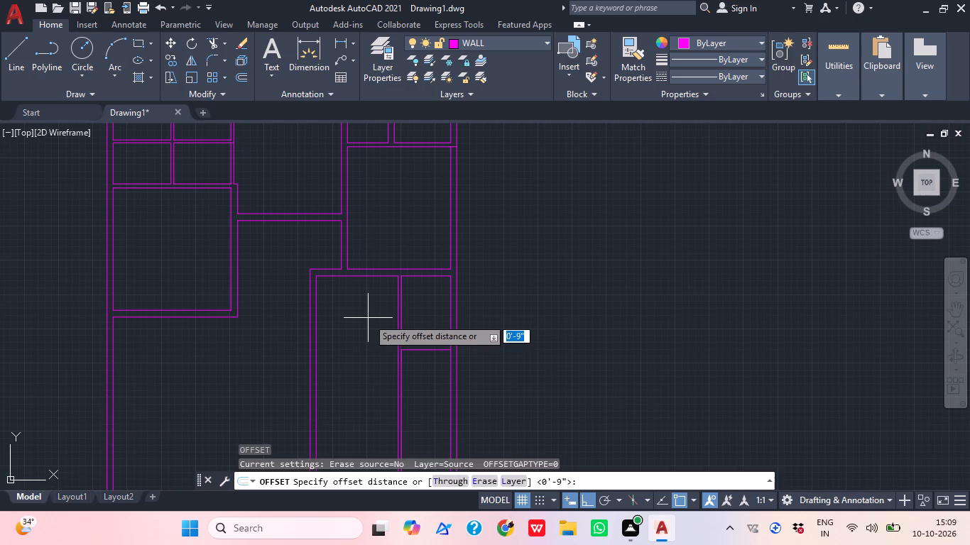
text(12'3")
key(Return)
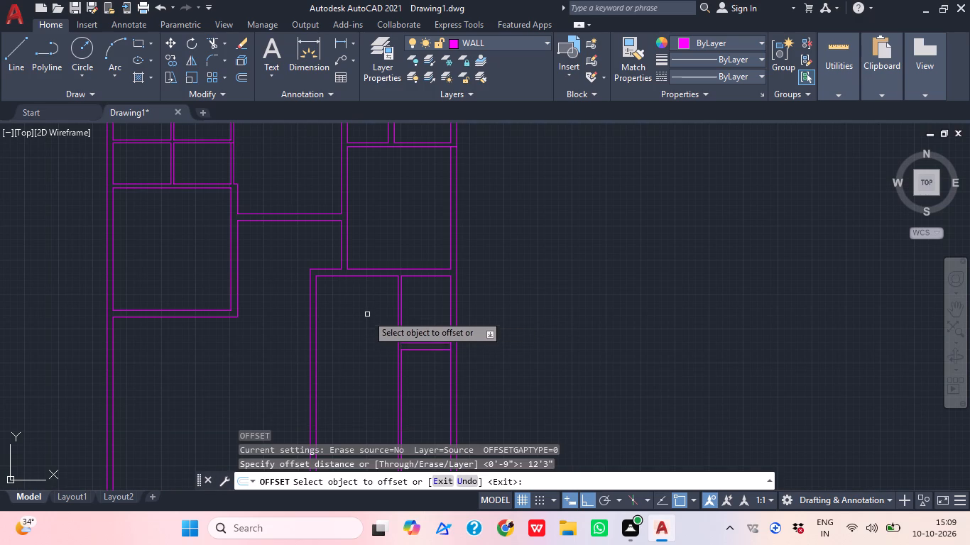
scroll(357, 278, up, 1)
click(345, 276)
click(347, 367)
scroll(360, 283, down, 1)
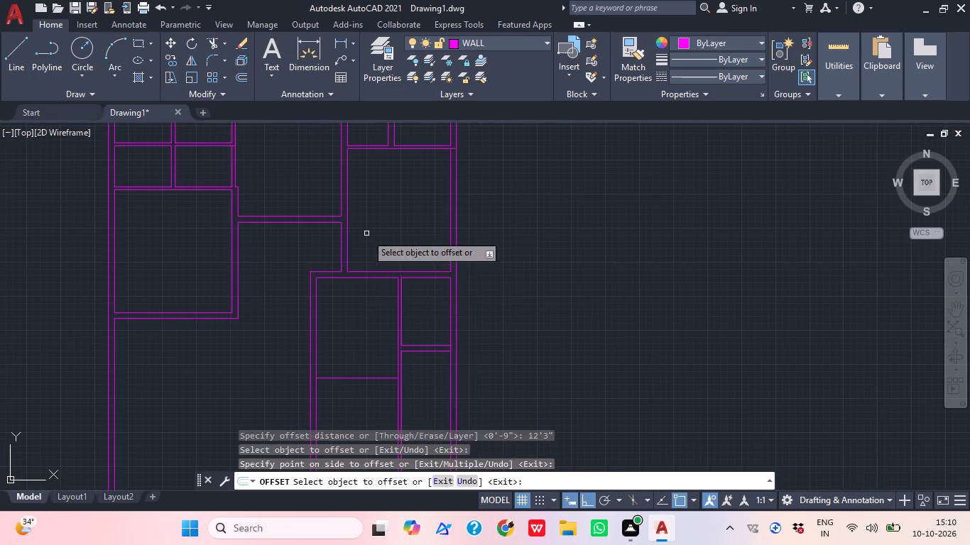
key(space)
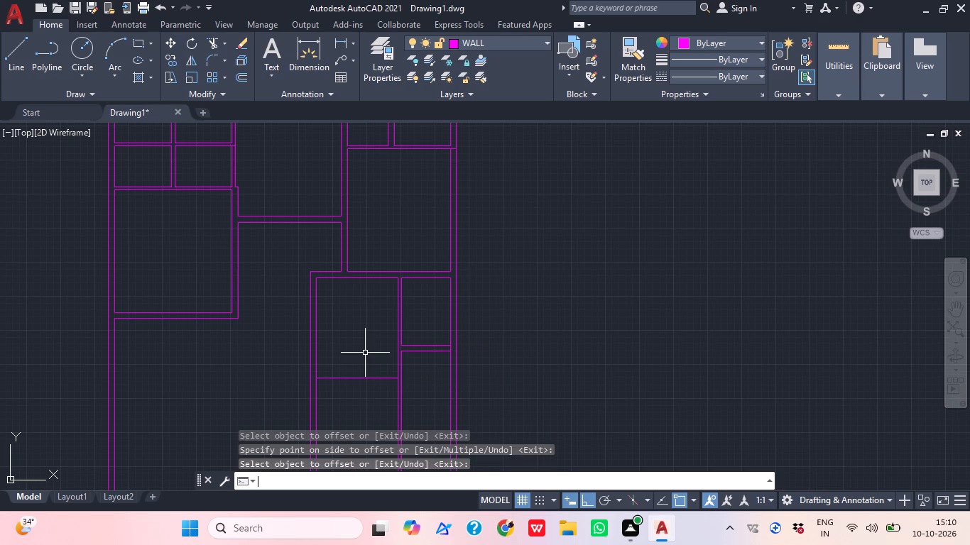
Offset the new horizontal line 9" south to form the 10' wide room's south wall.
key(space)
text(9)
key(shift+quotedbl)
key(Return)
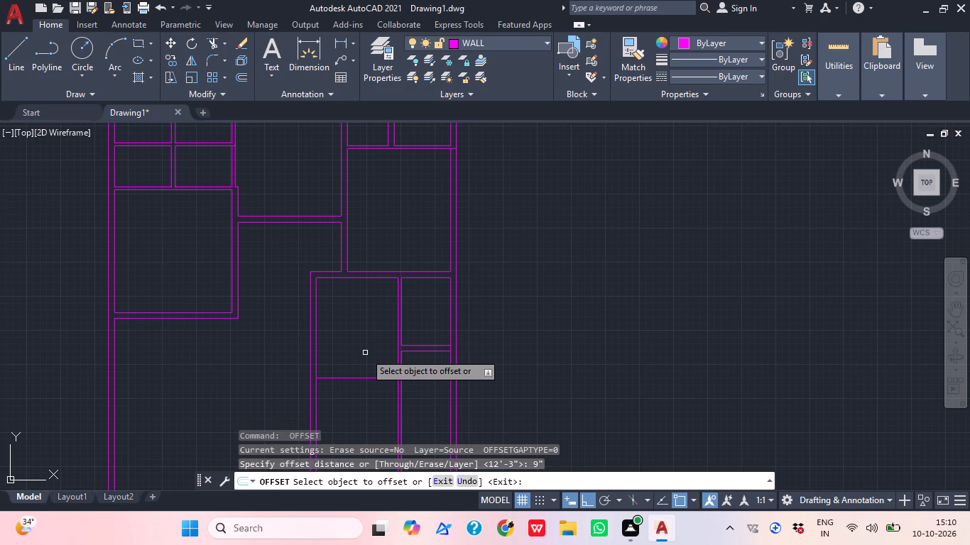
middle_drag(400, 380, 304, 290)
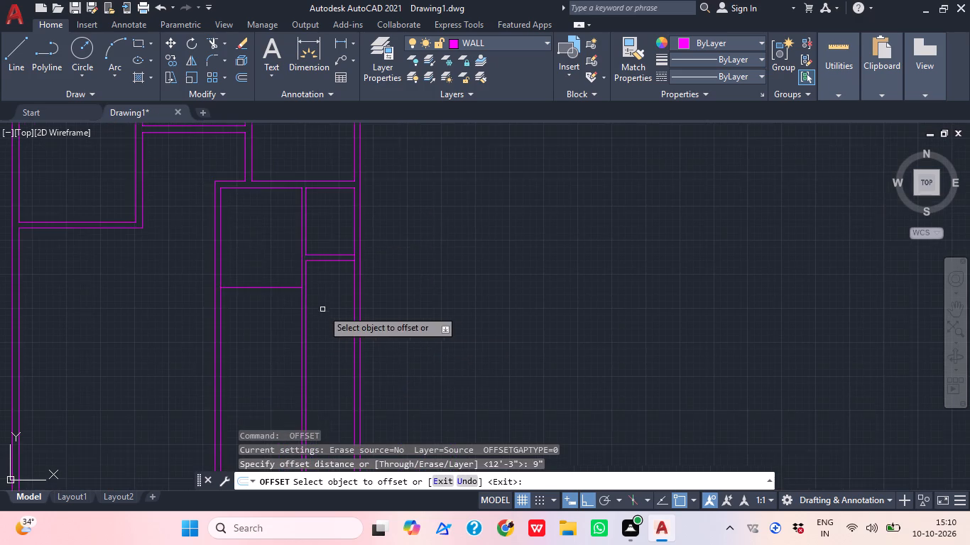
scroll(322, 309, up, 1)
click(248, 275)
click(248, 288)
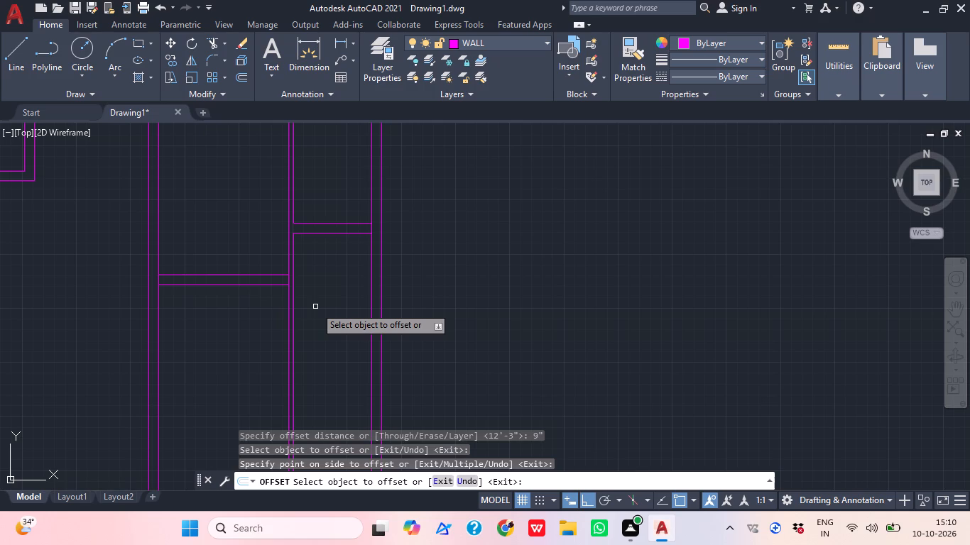
key(Escape)
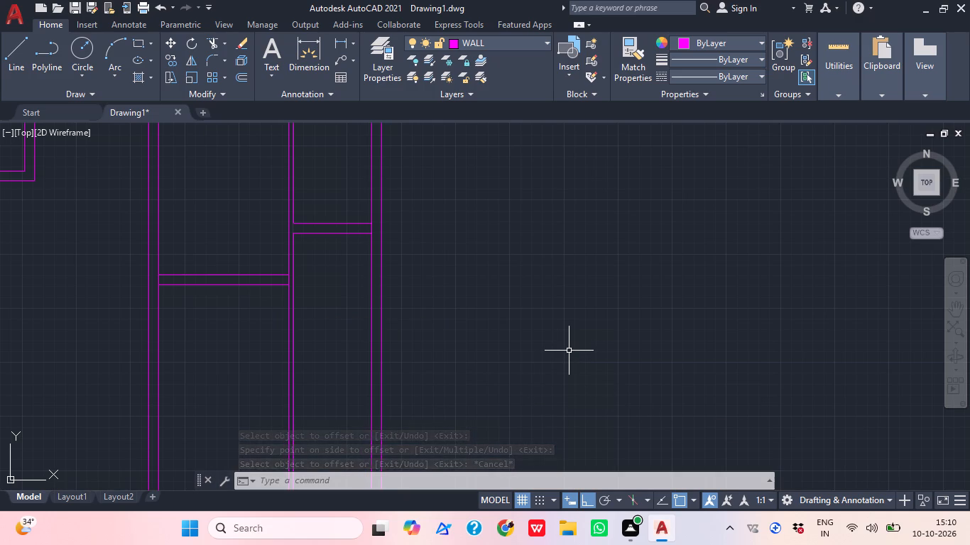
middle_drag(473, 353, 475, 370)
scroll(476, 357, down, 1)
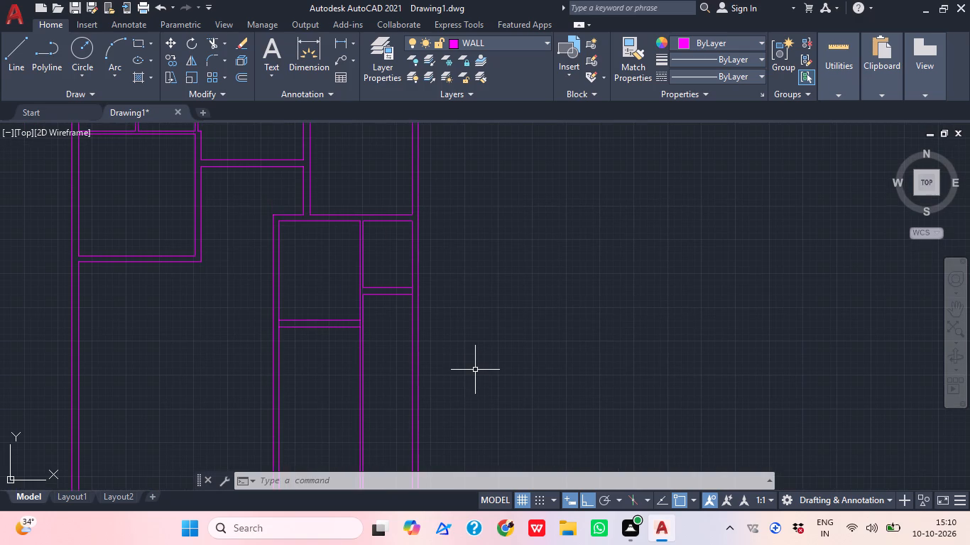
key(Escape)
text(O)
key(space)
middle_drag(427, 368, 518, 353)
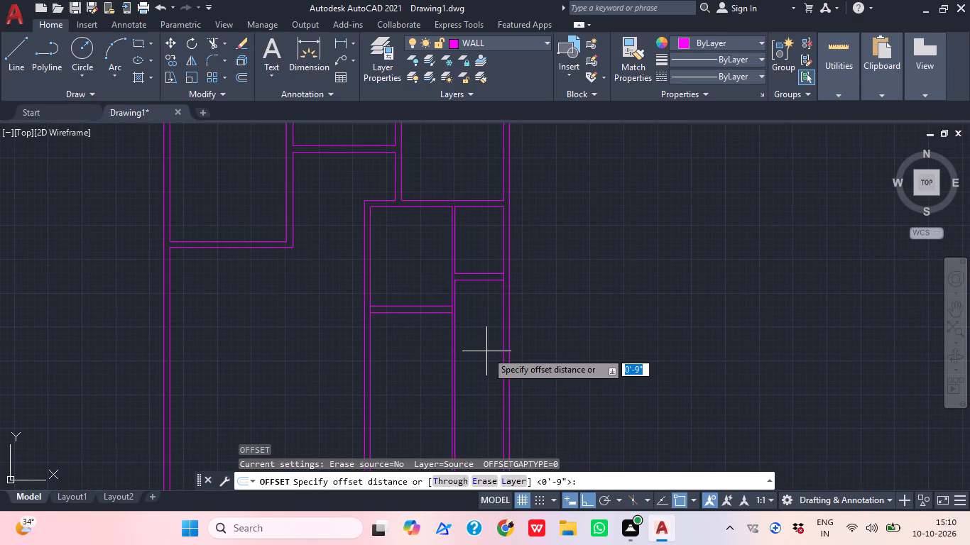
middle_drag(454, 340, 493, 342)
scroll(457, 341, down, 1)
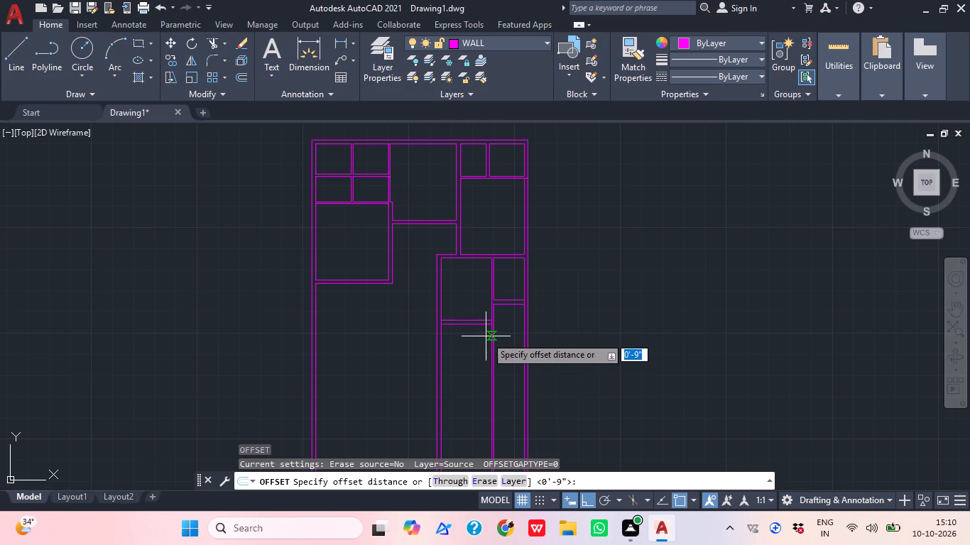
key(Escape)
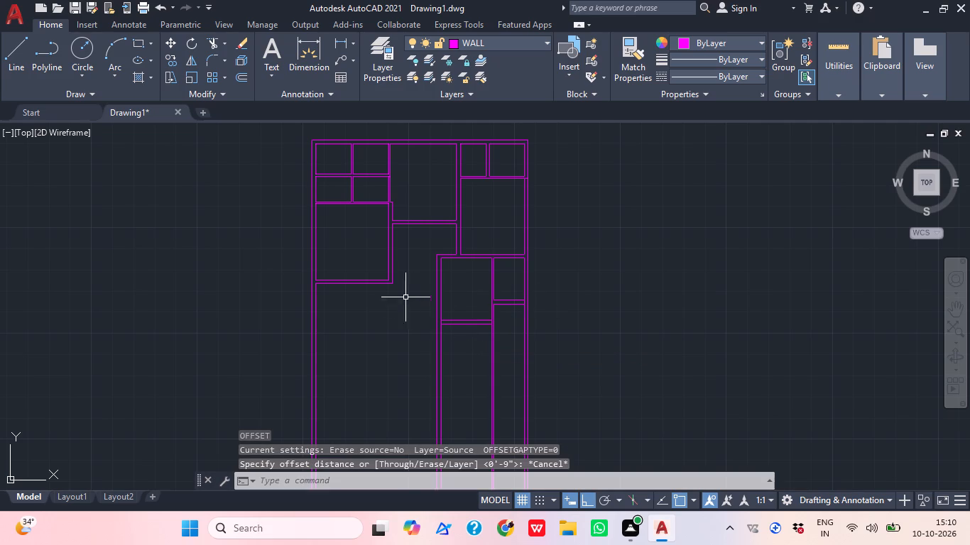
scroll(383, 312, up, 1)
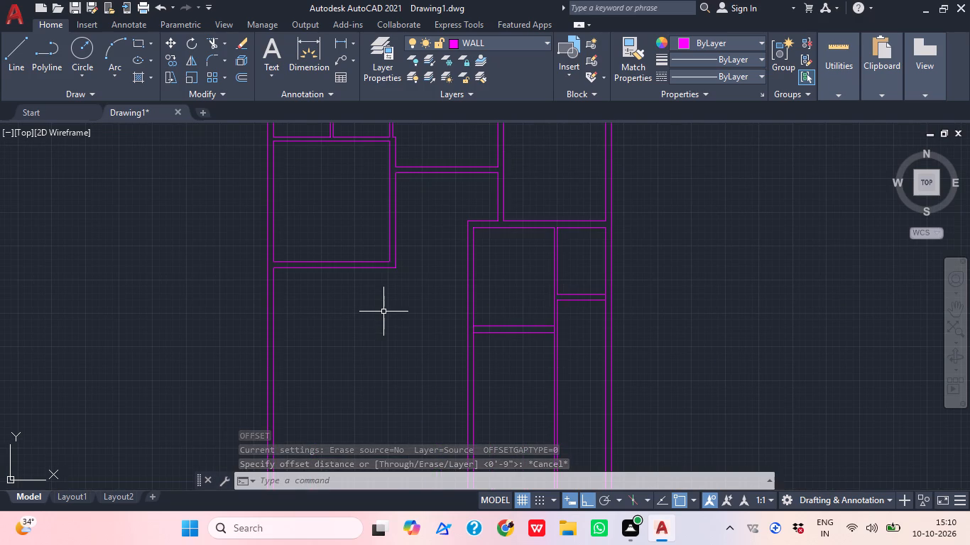
Offset the west exterior wall's inner line 2' east, south of the western room.
middle_drag(453, 302, 376, 248)
middle_drag(388, 267, 386, 307)
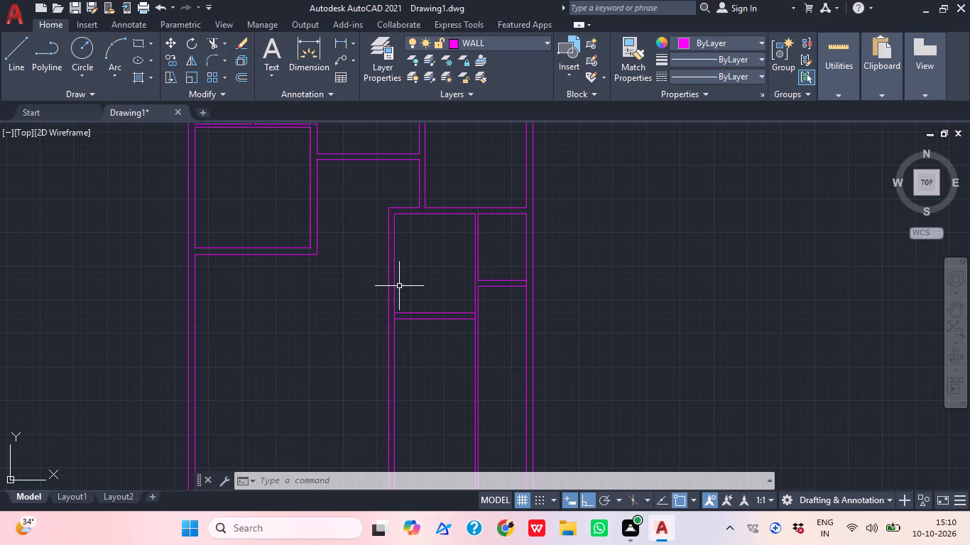
text(O)
key(space)
text(2')
key(Return)
scroll(225, 299, up, 1)
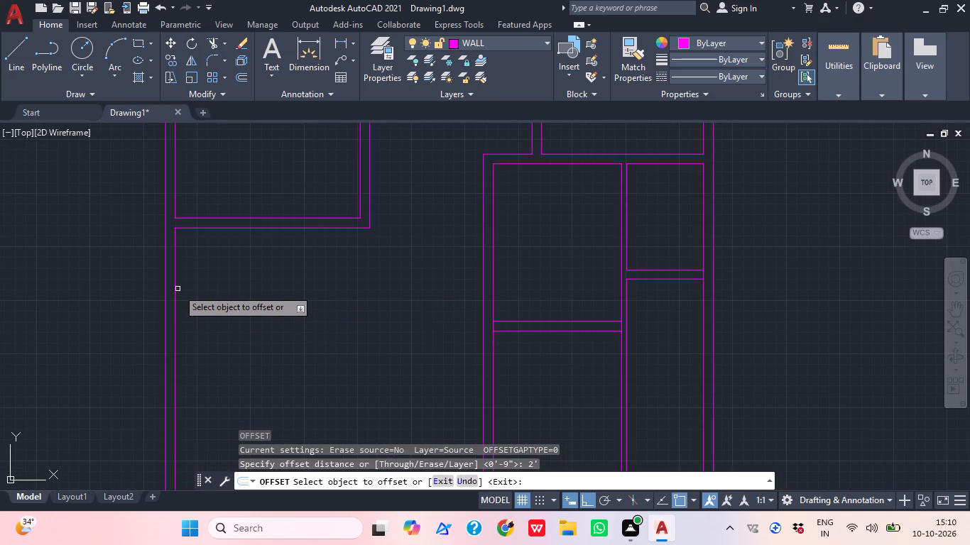
click(178, 289)
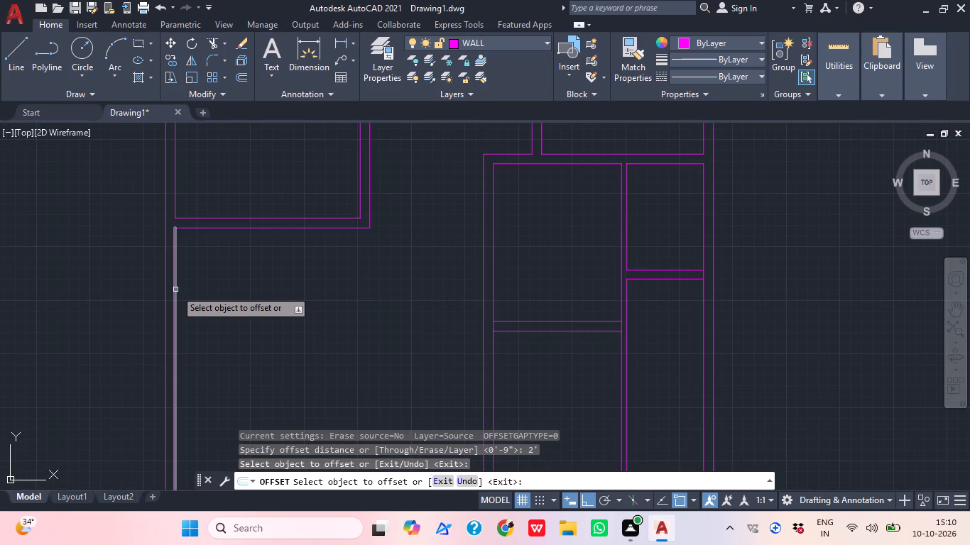
click(175, 290)
click(222, 294)
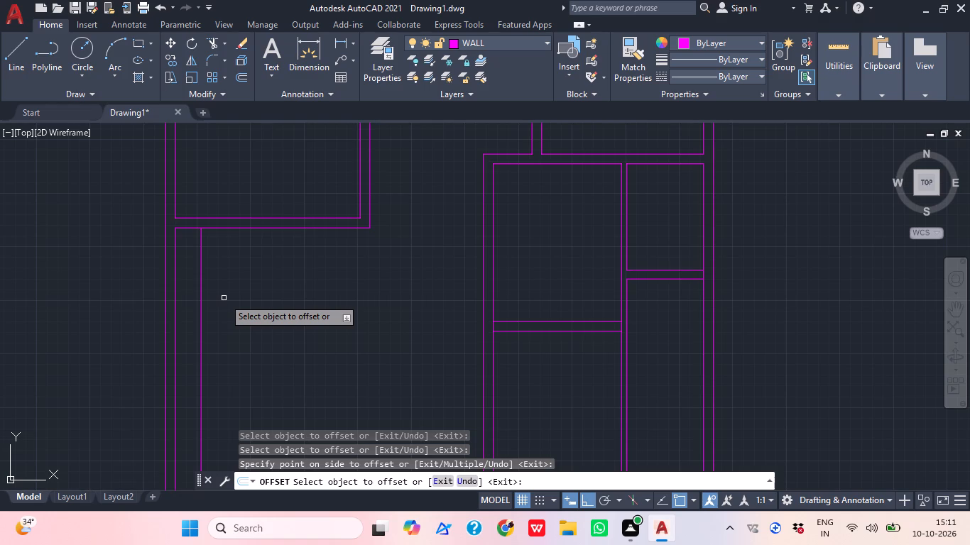
key(space)
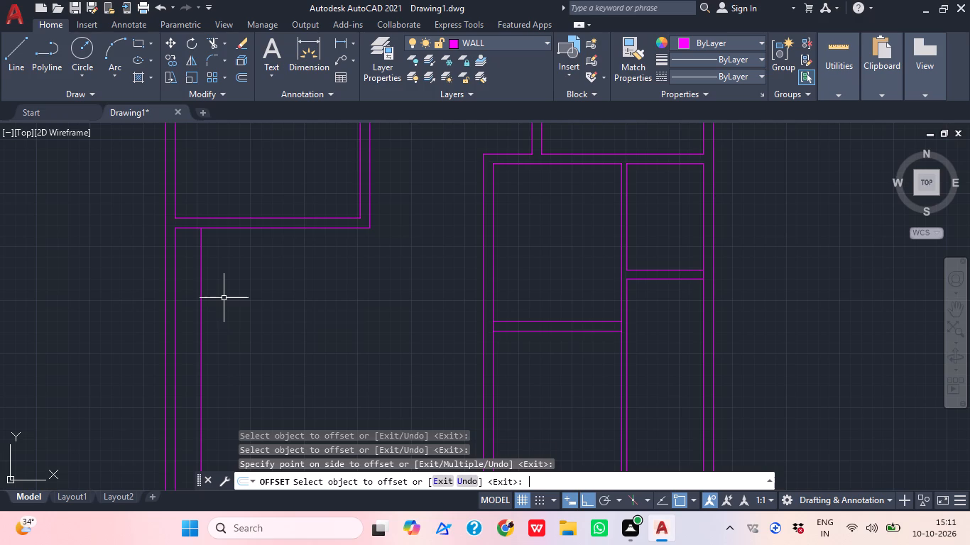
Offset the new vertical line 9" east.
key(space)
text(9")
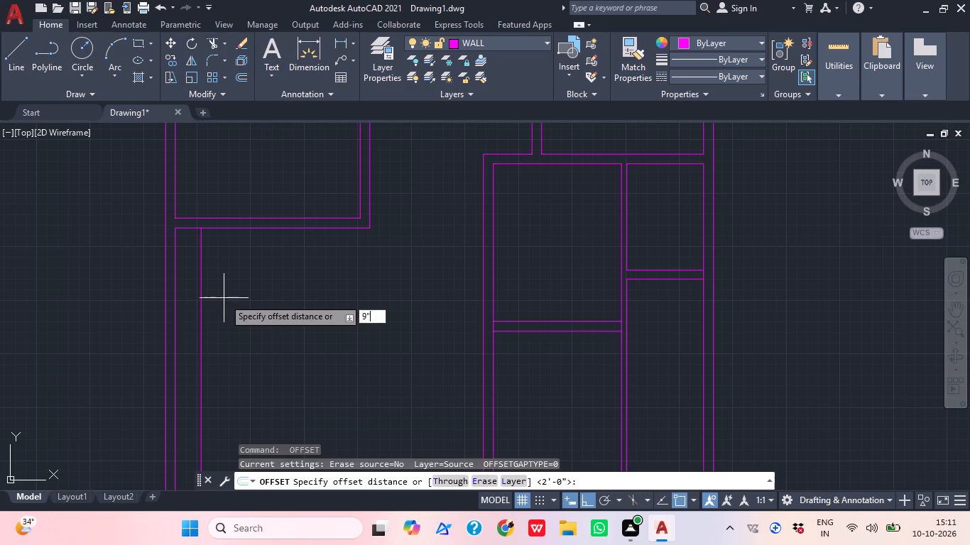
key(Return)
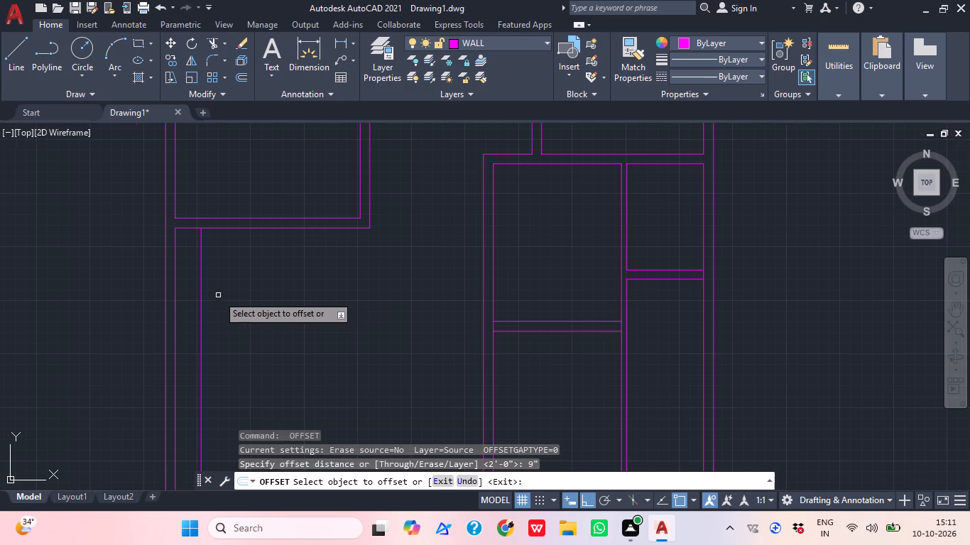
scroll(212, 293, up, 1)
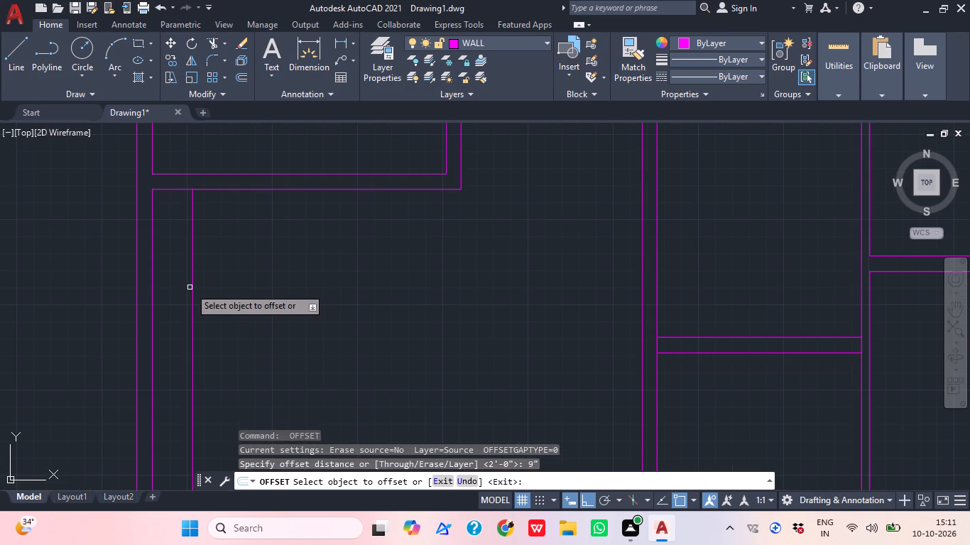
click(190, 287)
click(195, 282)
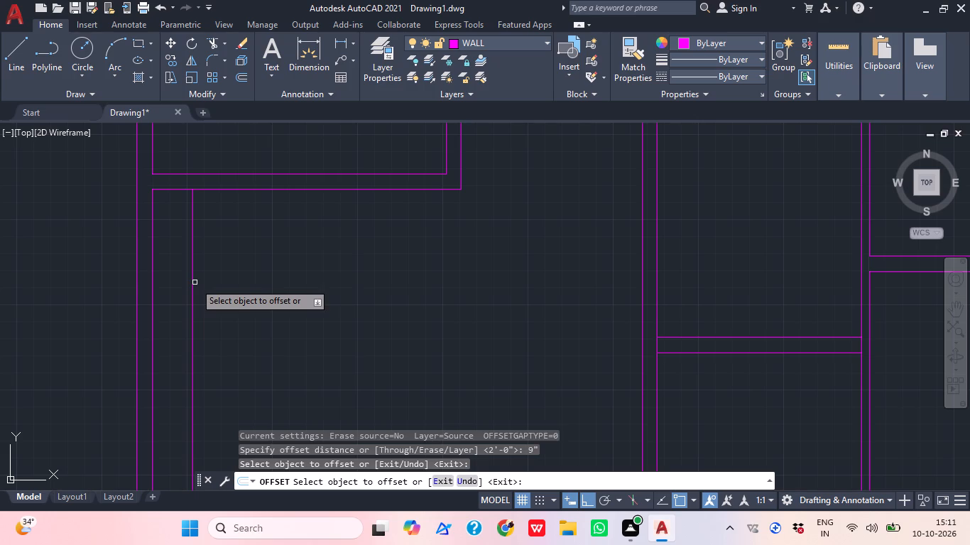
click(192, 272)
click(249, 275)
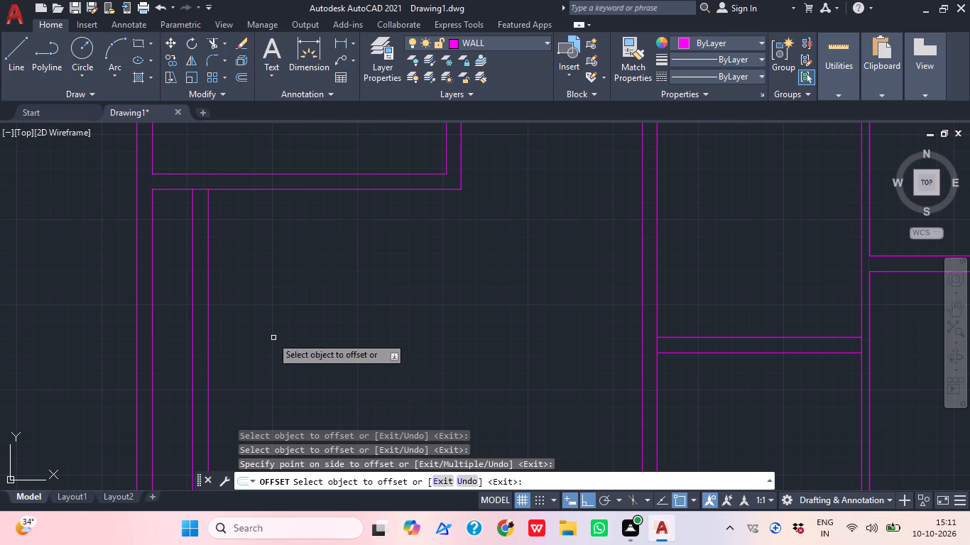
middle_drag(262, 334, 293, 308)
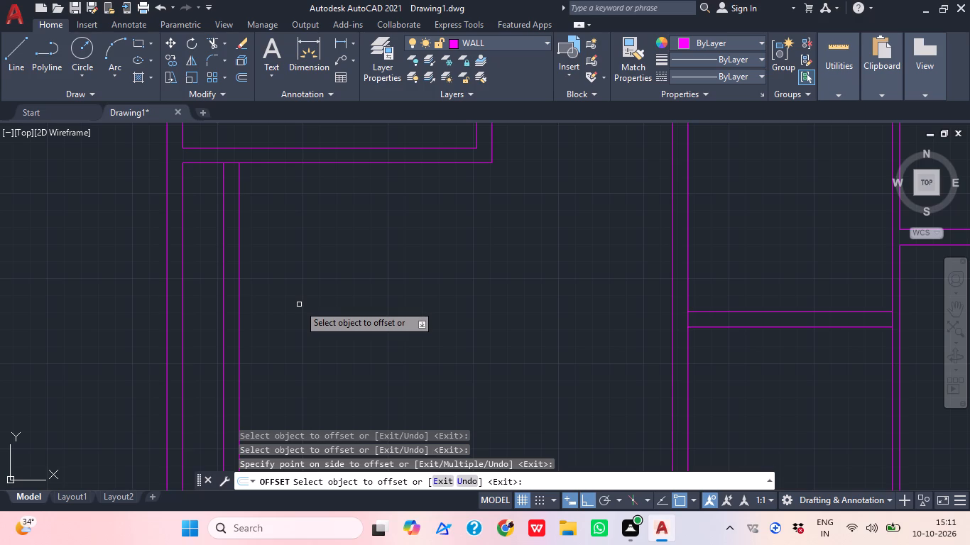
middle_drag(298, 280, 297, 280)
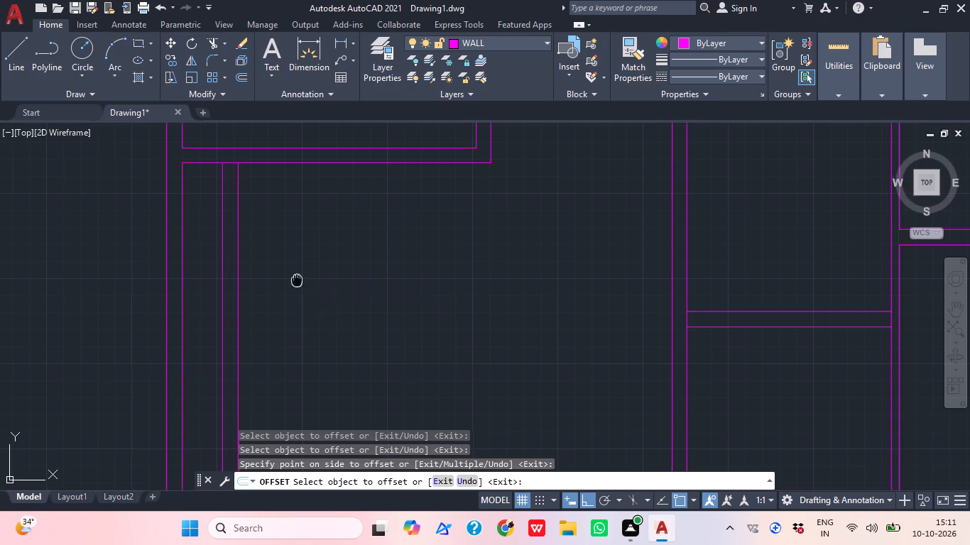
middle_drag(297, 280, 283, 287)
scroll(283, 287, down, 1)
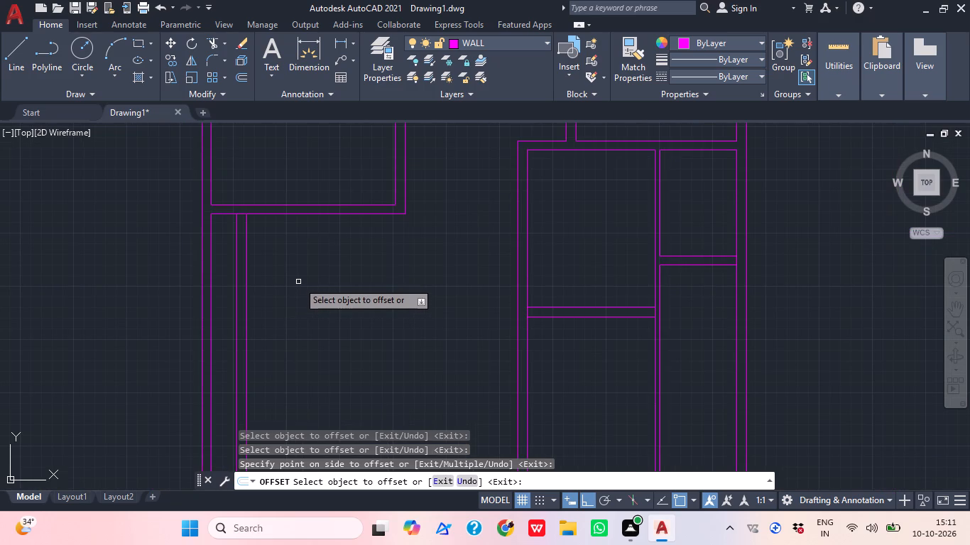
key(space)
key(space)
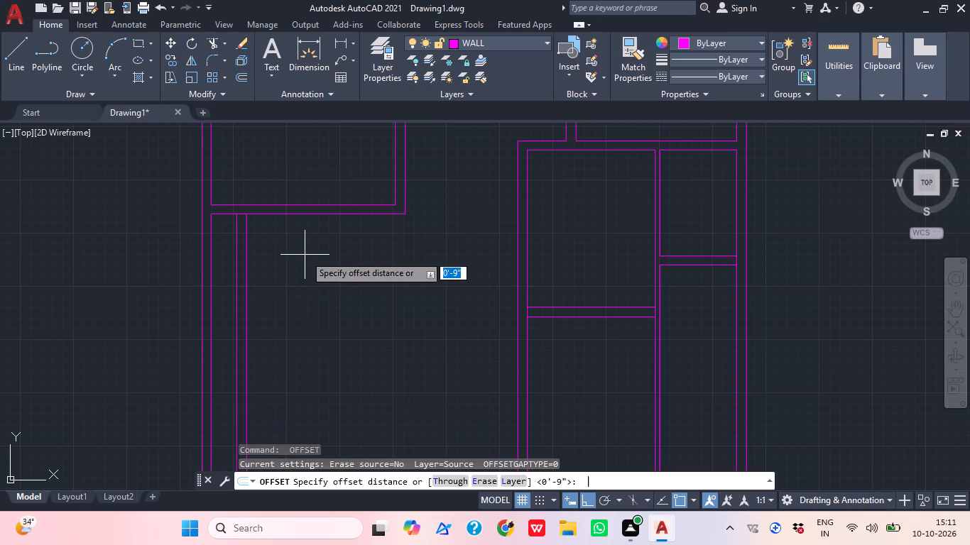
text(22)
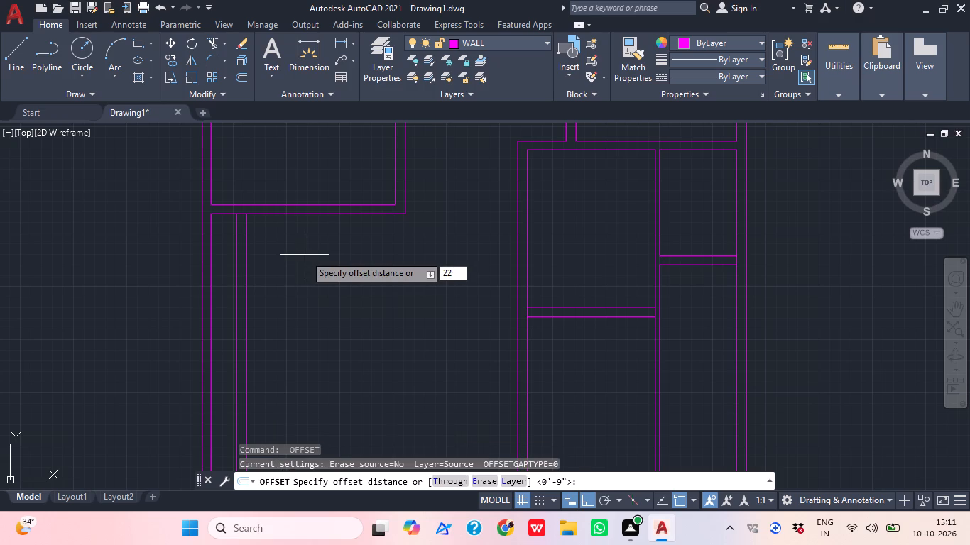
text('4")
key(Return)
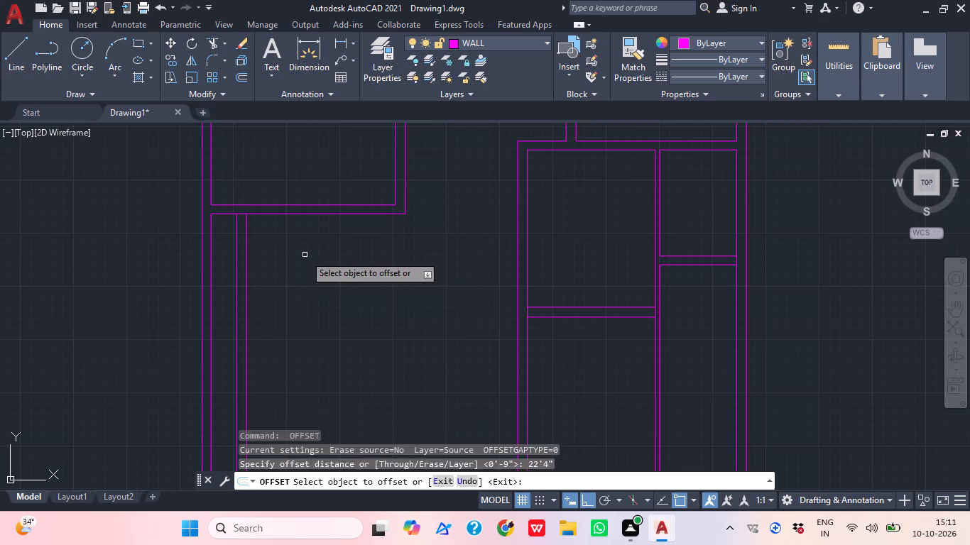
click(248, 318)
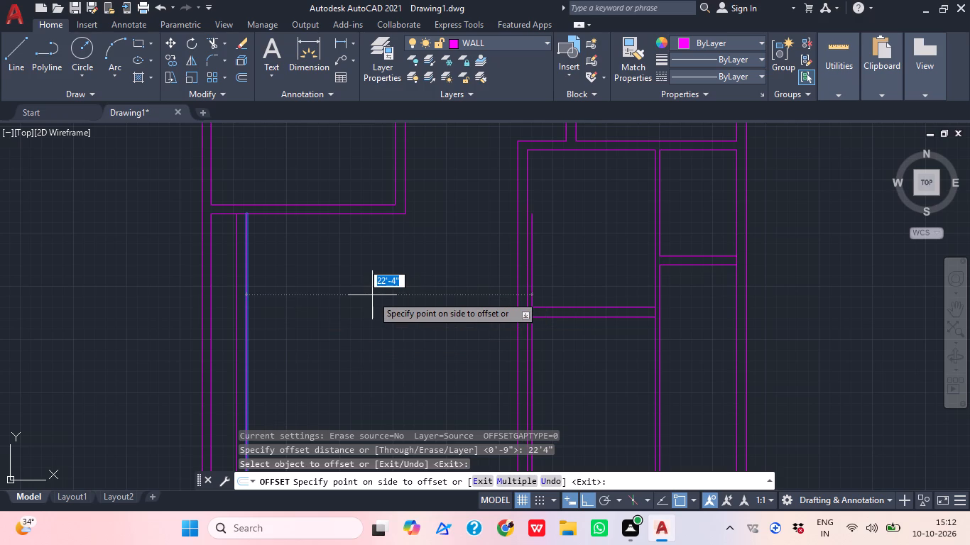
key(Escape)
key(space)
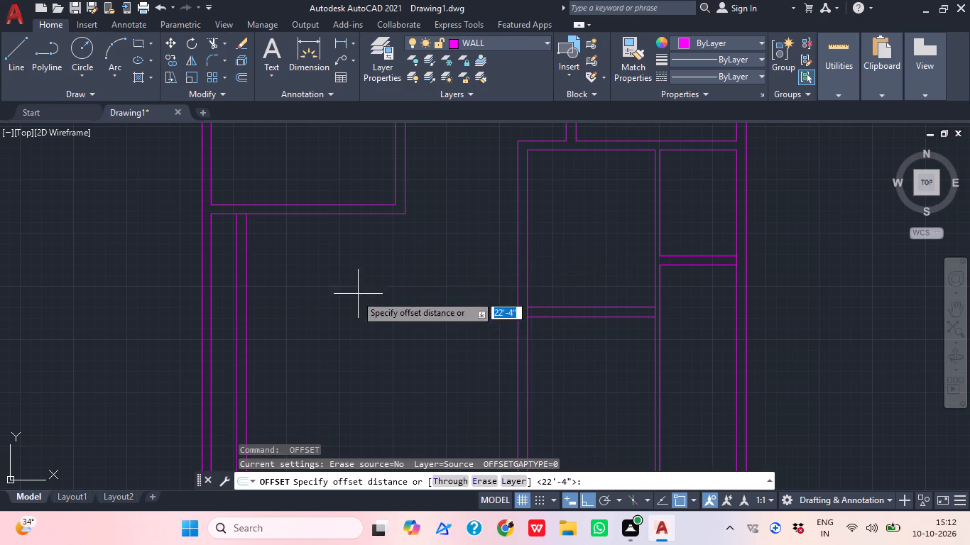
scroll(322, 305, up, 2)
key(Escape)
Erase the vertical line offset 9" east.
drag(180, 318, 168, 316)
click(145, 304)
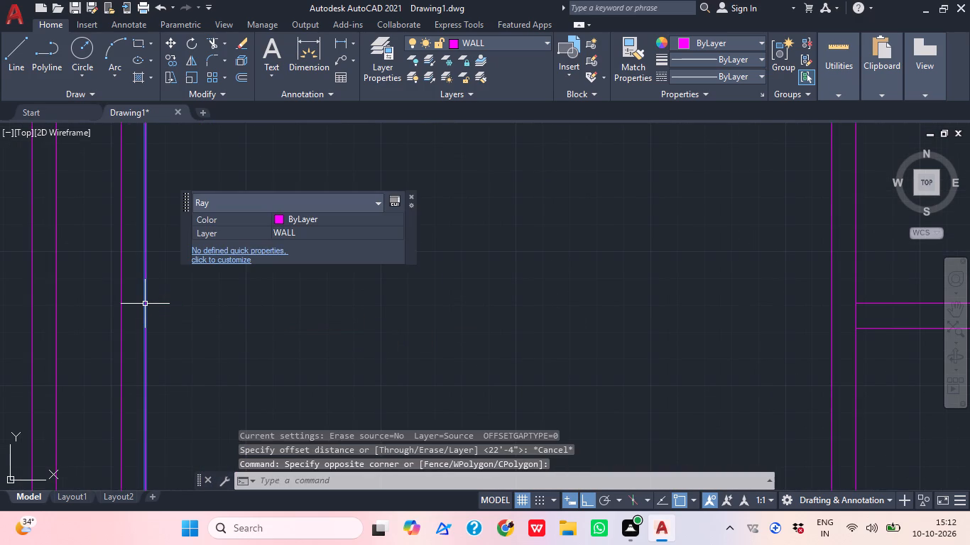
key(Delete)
Offset the remaining new vertical line below the western room 9" west to form the stepped-in wall.
scroll(251, 285, down, 2)
middle_drag(249, 319, 251, 261)
scroll(251, 320, down, 1)
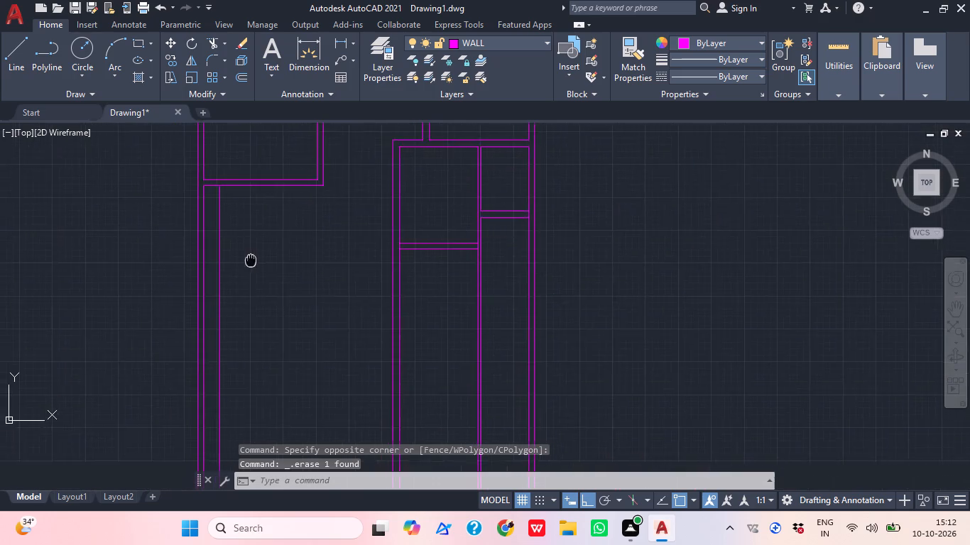
middle_drag(251, 261, 246, 356)
key(o)
key(space)
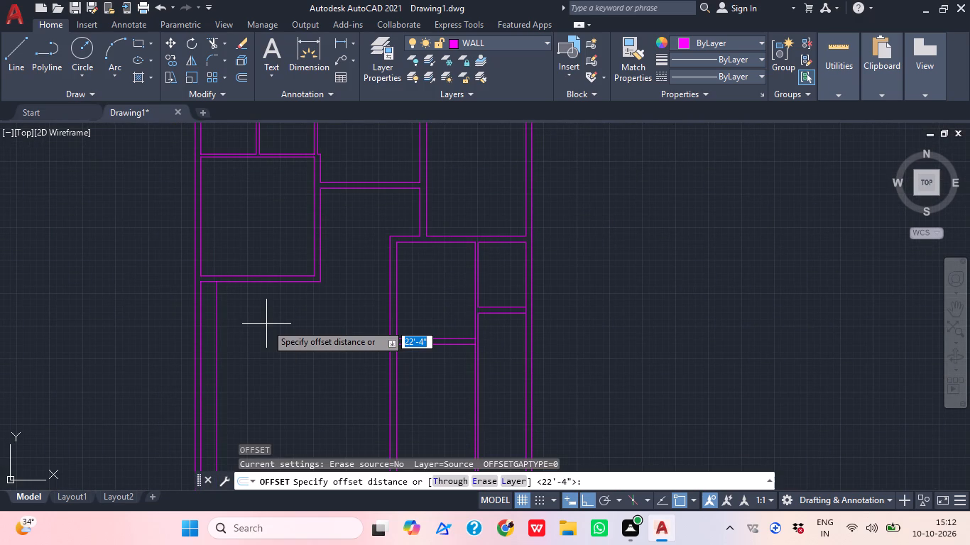
key(8)
key(BackSpace)
text(9")
key(Return)
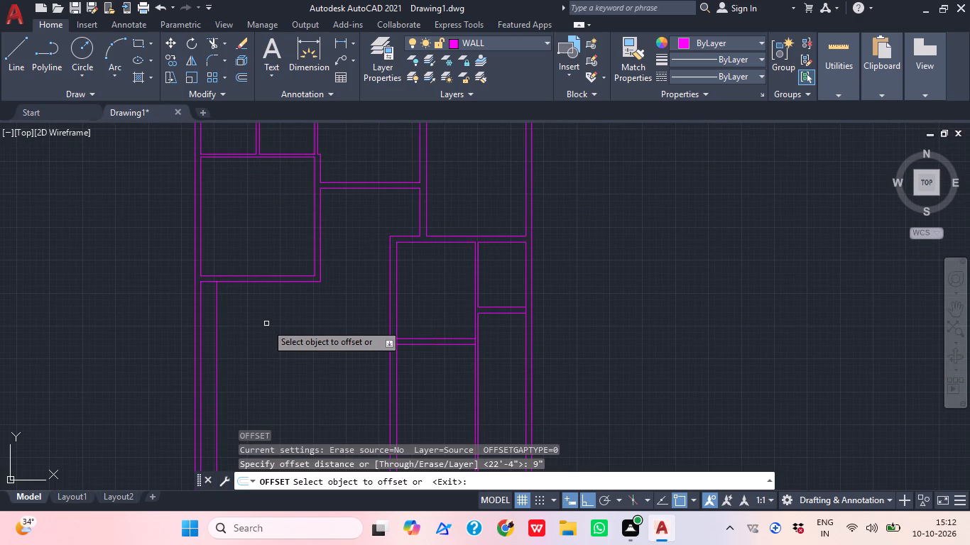
scroll(151, 212, up, 1)
scroll(268, 383, up, 2)
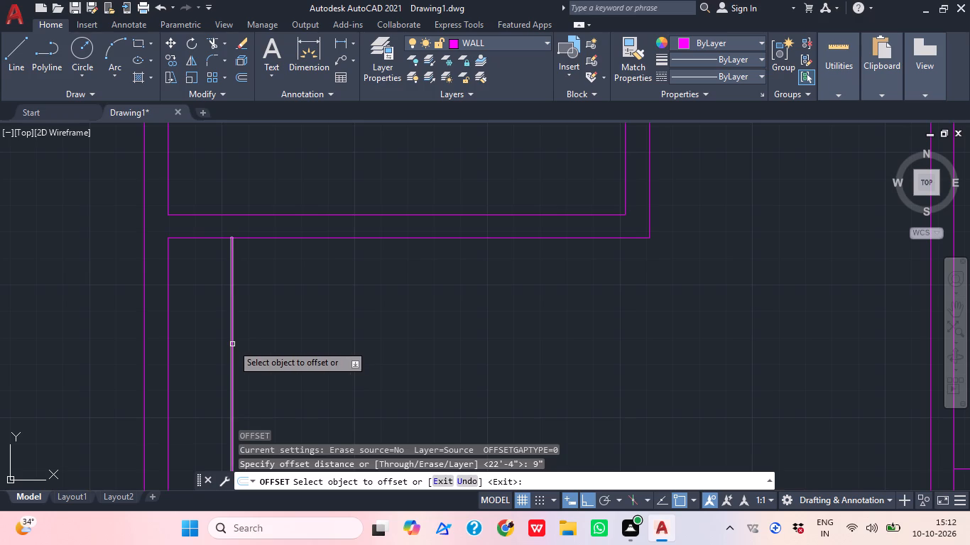
click(232, 344)
click(224, 343)
scroll(278, 341, down, 1)
middle_drag(278, 341, 251, 329)
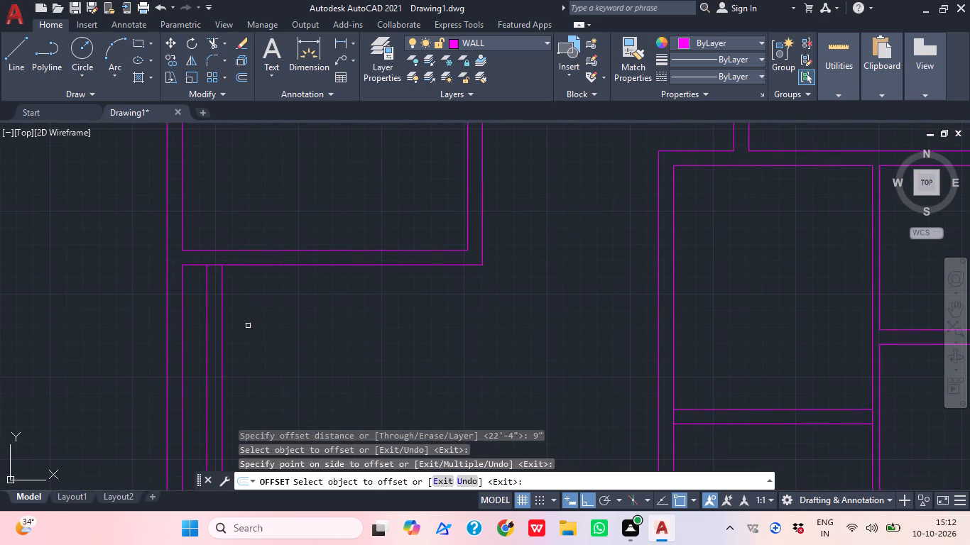
key(Escape)
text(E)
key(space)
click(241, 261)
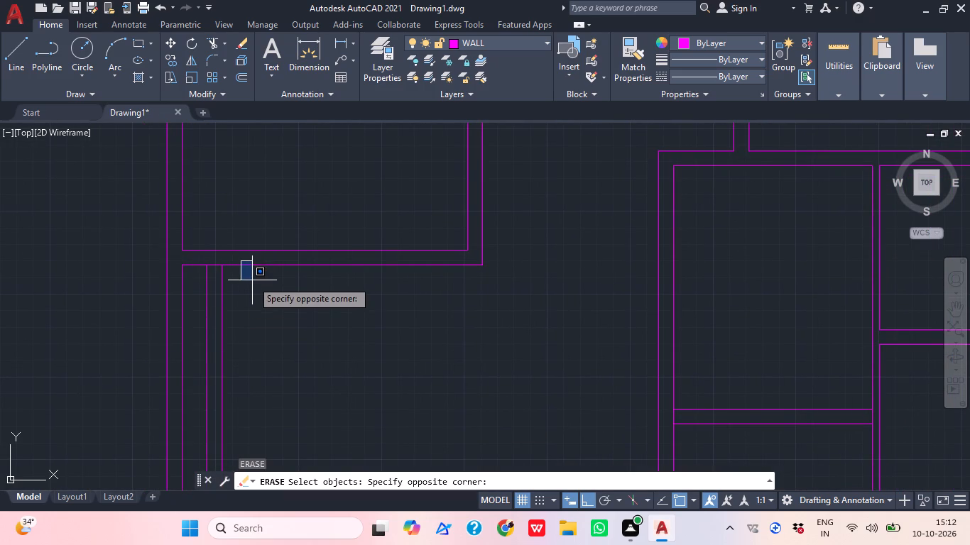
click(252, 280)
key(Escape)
Extend the outer line of the western room's south wall west to the exterior wall's outer line.
text(EX)
key(space)
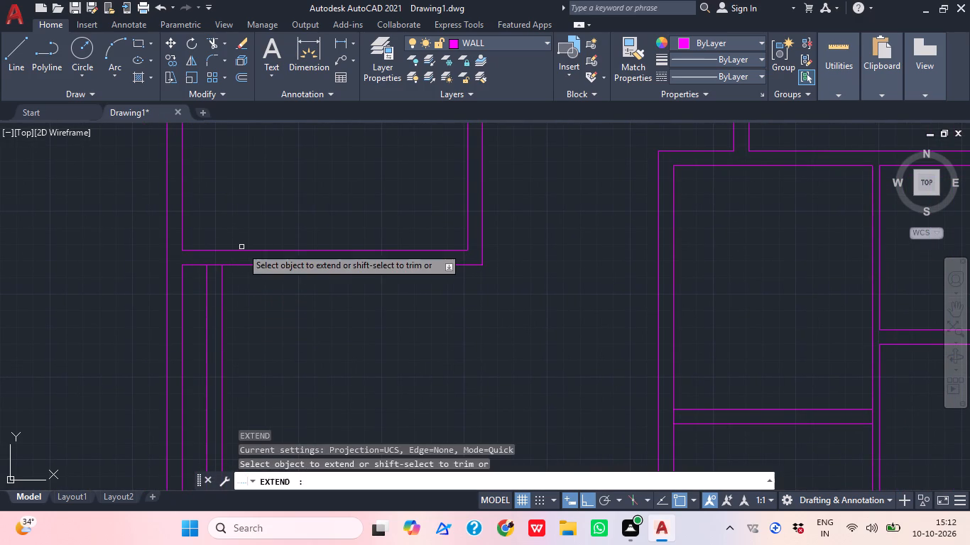
click(249, 265)
middle_drag(274, 373, 236, 244)
scroll(236, 244, down, 1)
key(Escape)
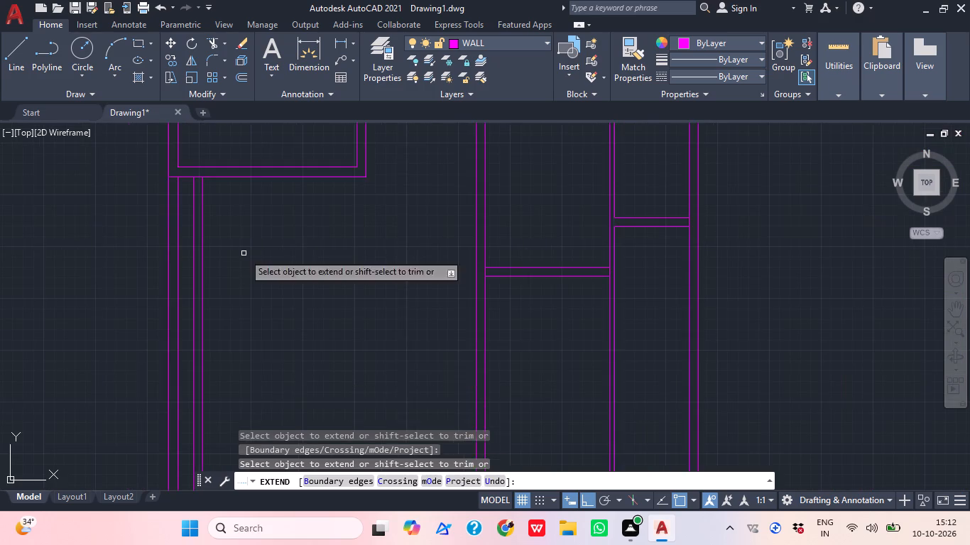
Trim away both old west exterior wall lines south of the western room's south wall.
middle_drag(255, 291, 271, 334)
text(TR)
key(space)
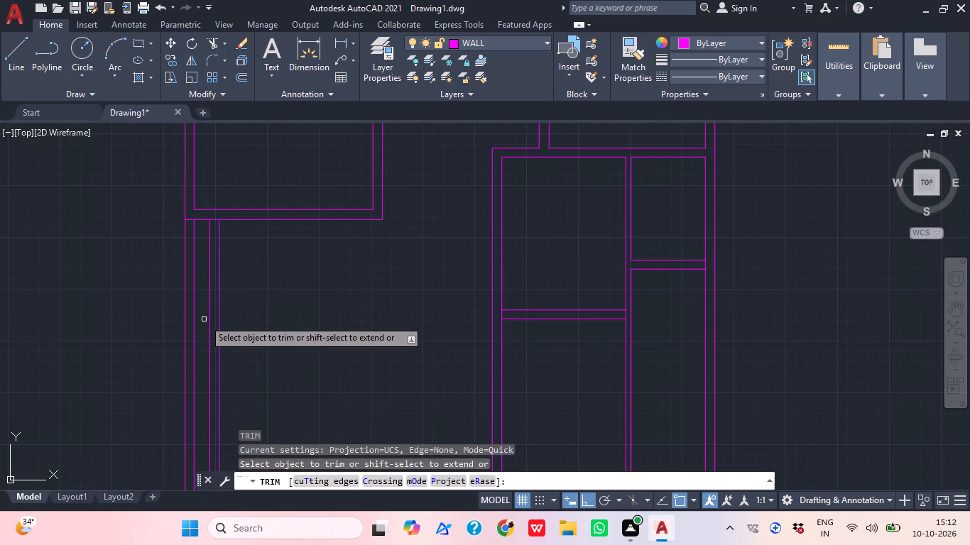
click(204, 319)
click(177, 310)
key(Escape)
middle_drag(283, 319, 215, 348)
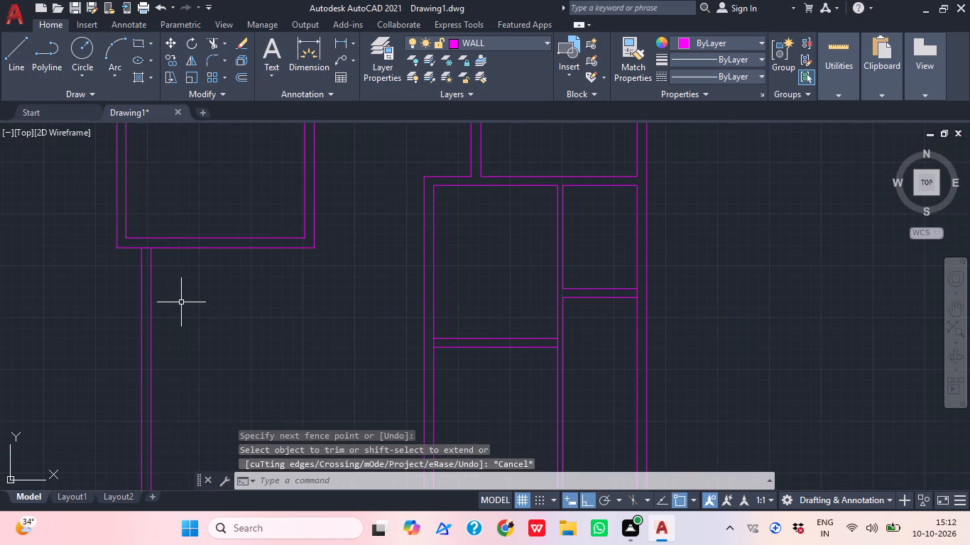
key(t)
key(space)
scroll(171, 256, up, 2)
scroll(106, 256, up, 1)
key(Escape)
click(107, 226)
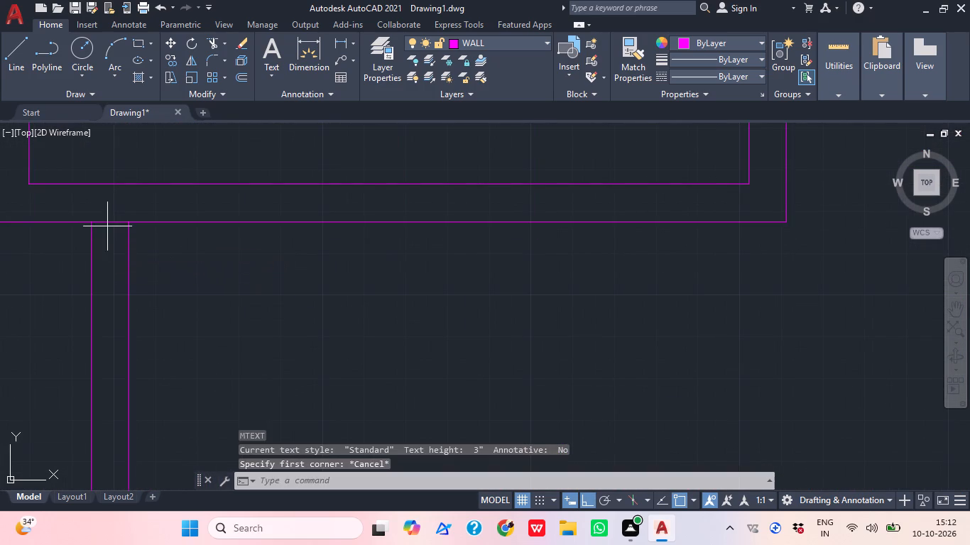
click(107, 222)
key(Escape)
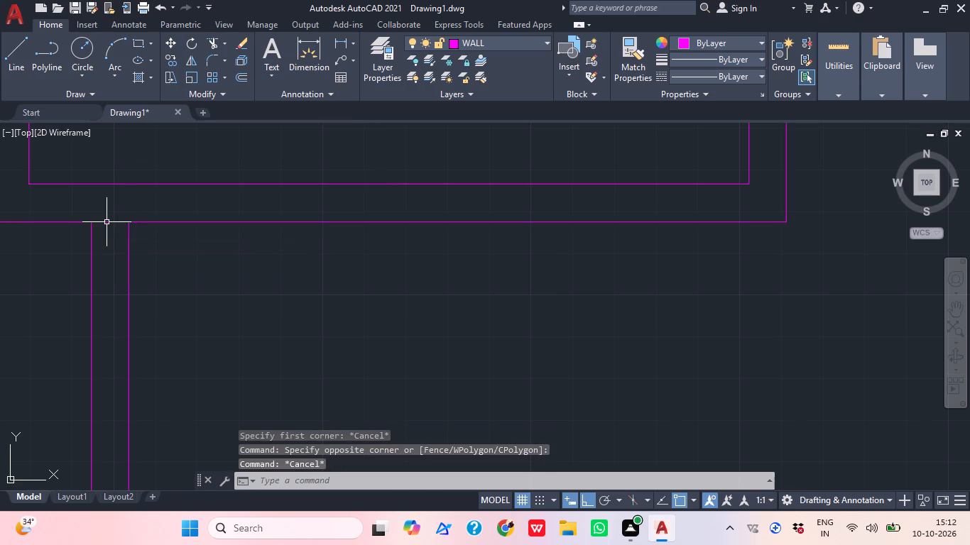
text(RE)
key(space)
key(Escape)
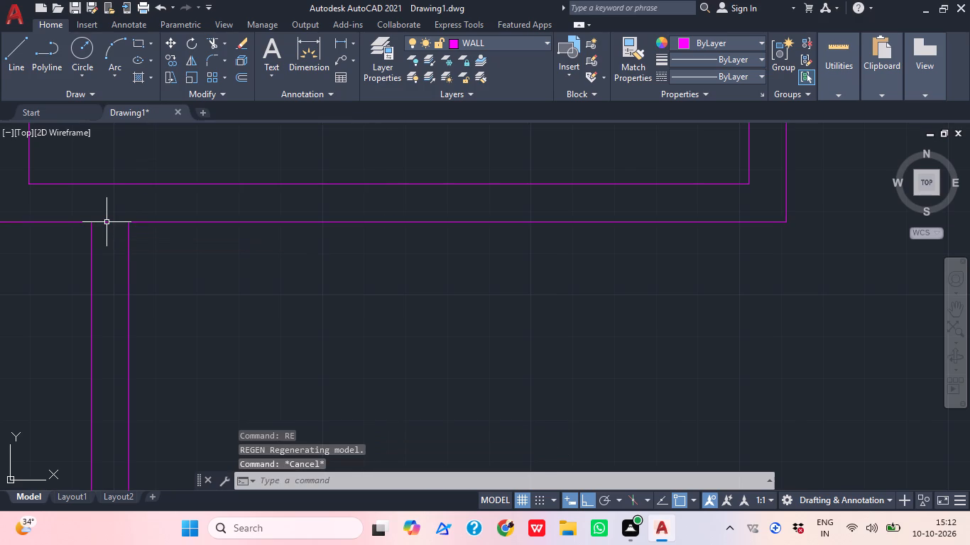
Trim the south wall line segment between the two stepped-in wall lines to open their junction.
key(t)
text(R)
key(space)
click(107, 221)
key(Escape)
scroll(160, 285, down, 1)
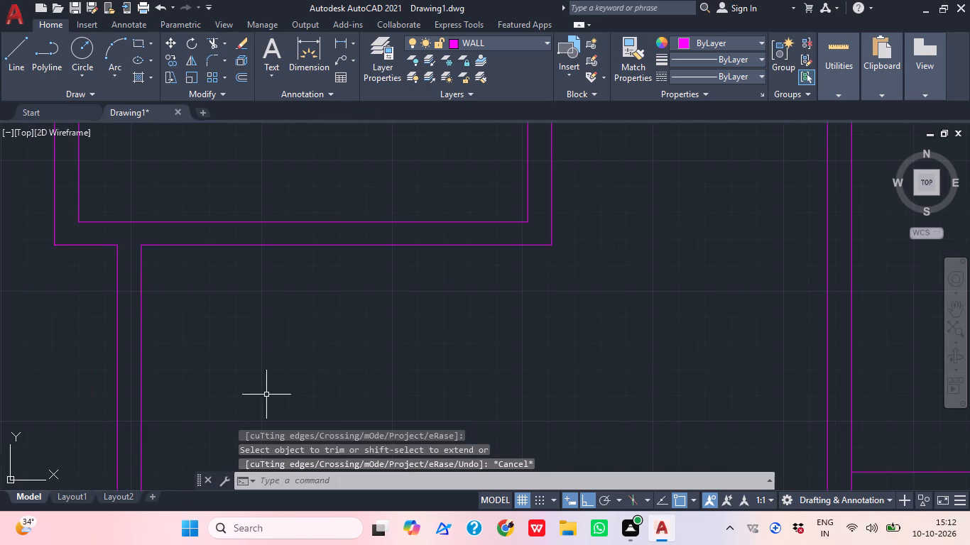
middle_drag(261, 396, 242, 304)
scroll(260, 396, down, 1)
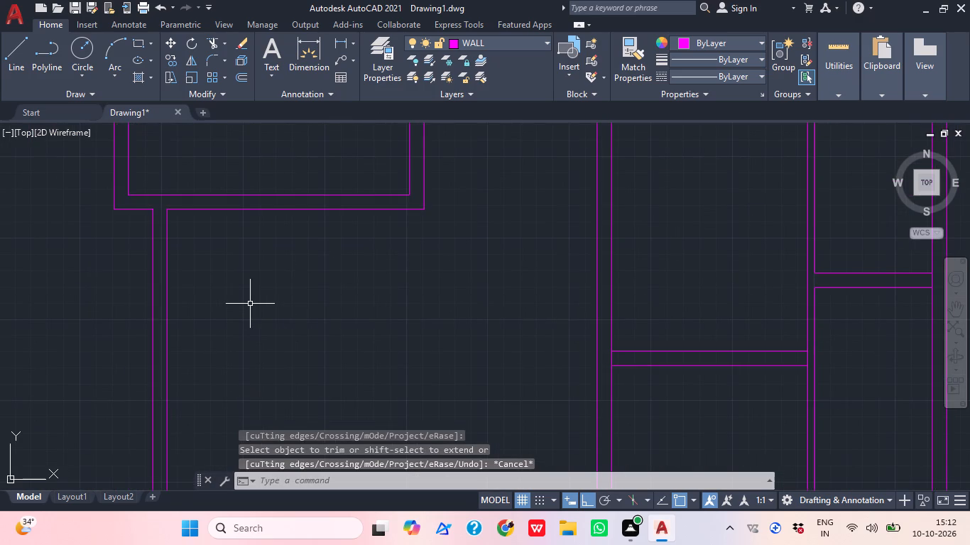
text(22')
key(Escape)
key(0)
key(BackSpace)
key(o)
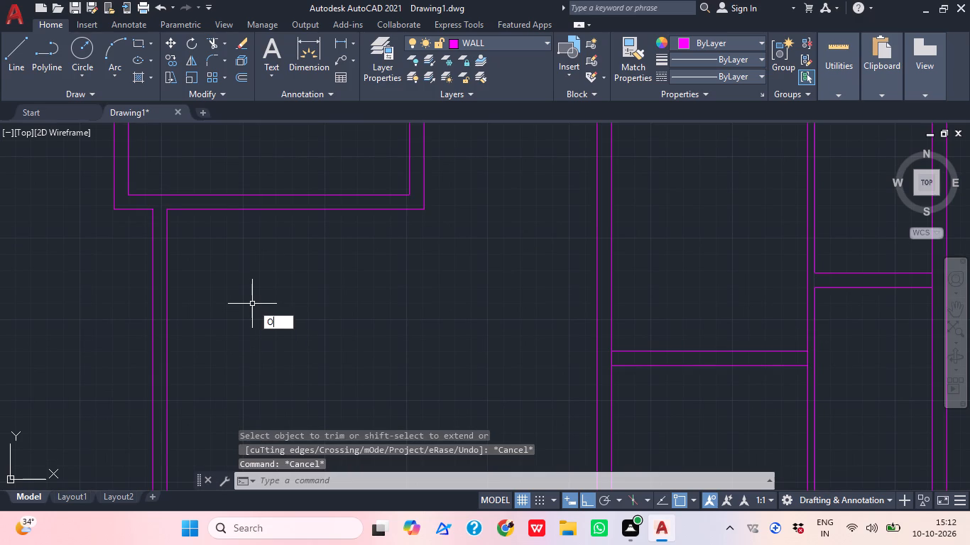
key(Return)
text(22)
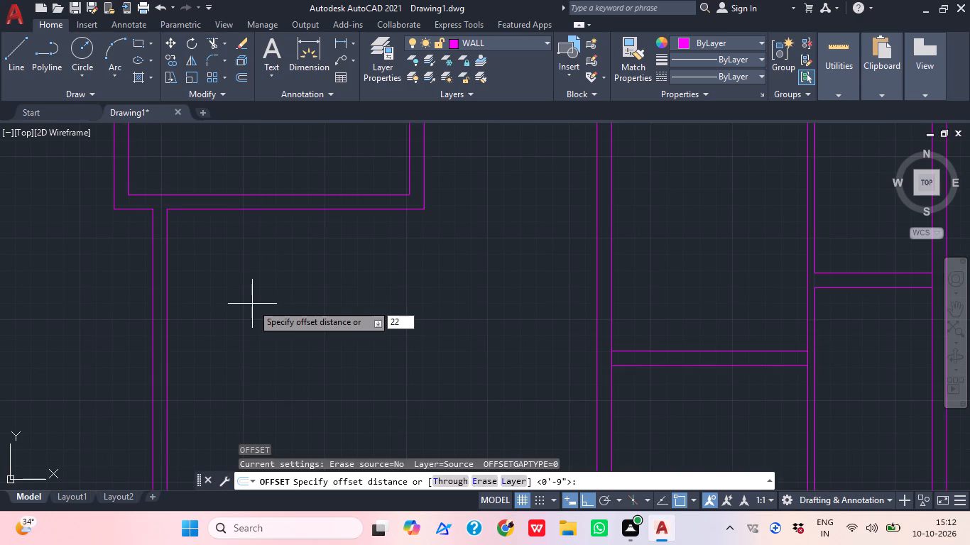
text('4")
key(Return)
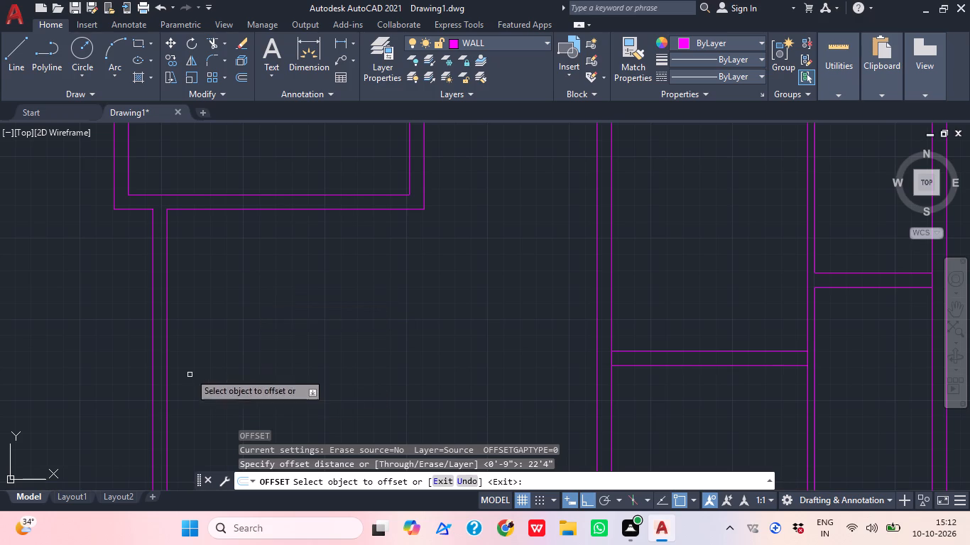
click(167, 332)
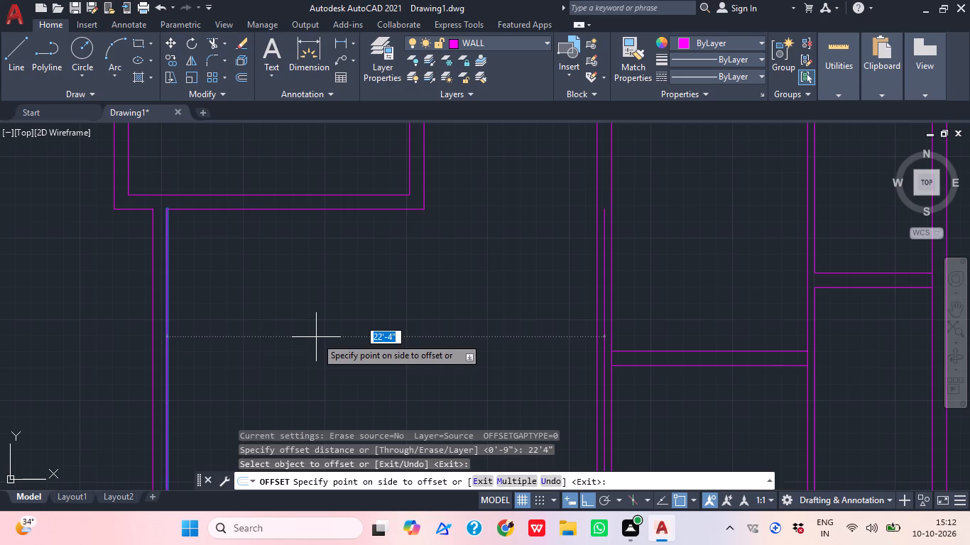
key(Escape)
Offset the outer line of the western room's south wall 14' south.
middle_drag(405, 338, 359, 329)
text(O)
key(space)
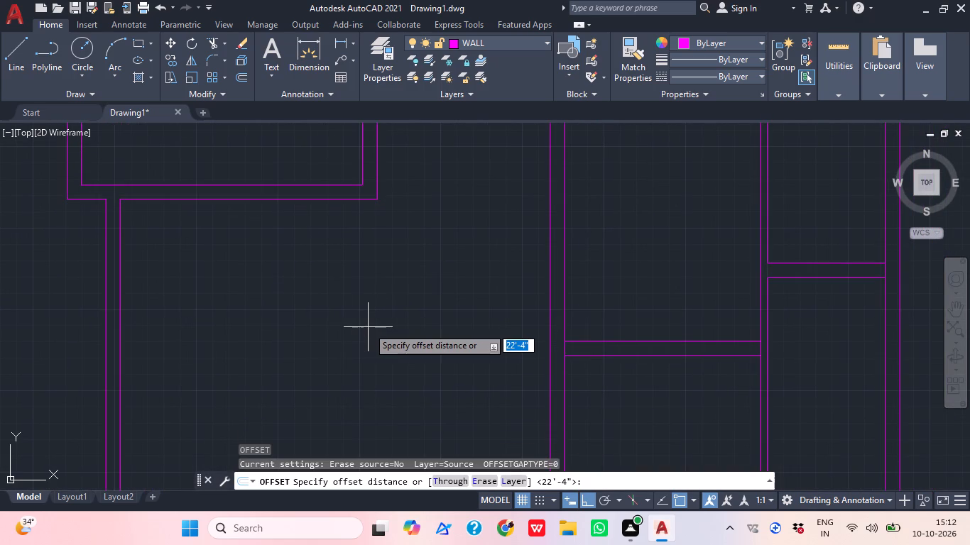
text(14')
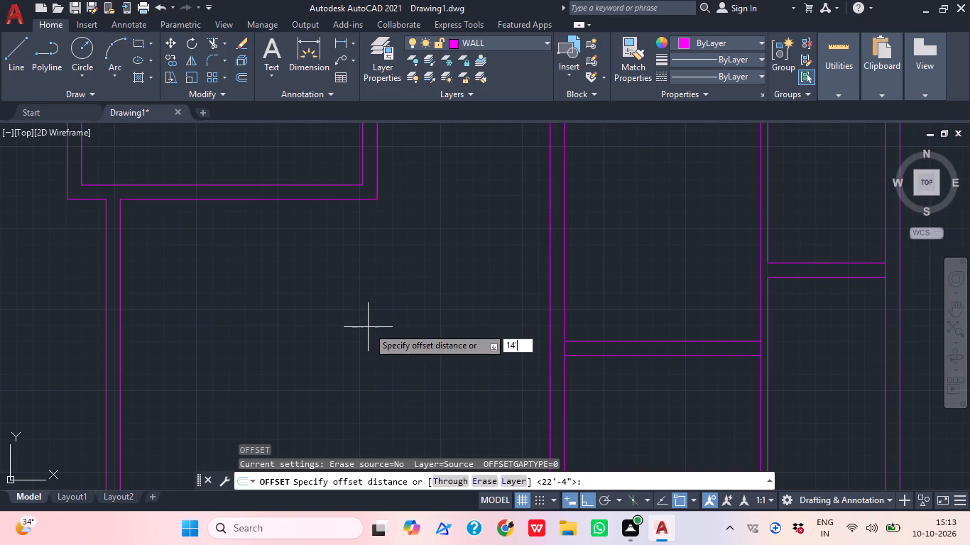
key(Return)
click(326, 202)
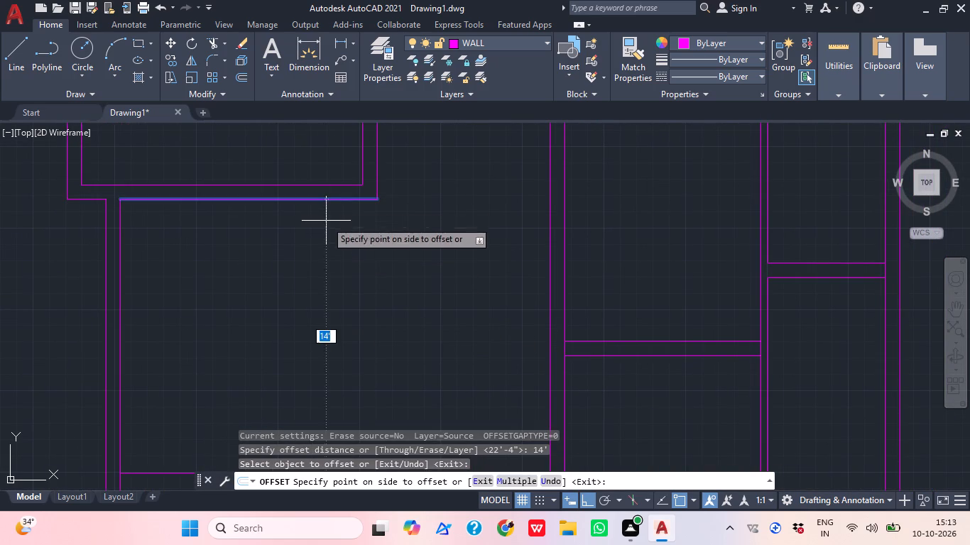
click(315, 323)
scroll(423, 276, down, 1)
middle_drag(420, 275, 419, 214)
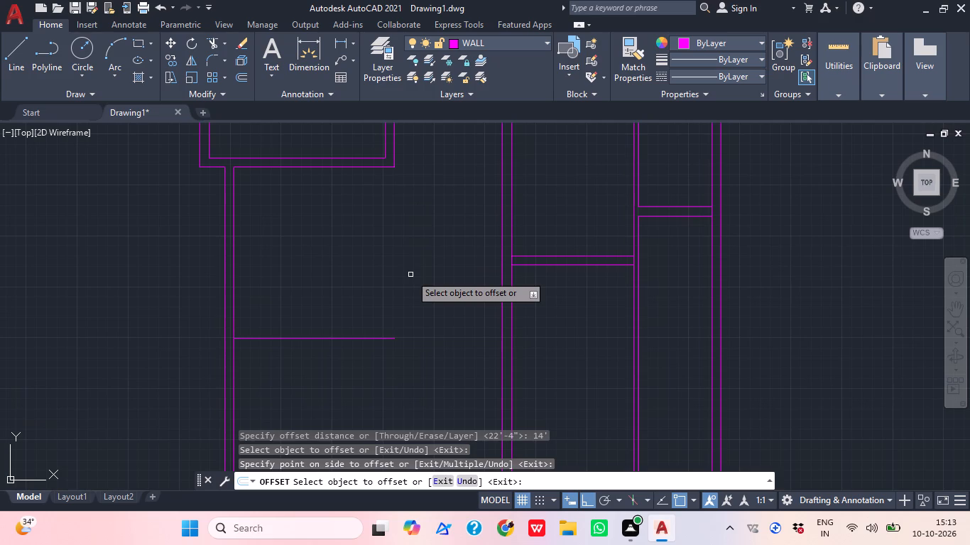
key(space)
Offset the new horizontal line 9" south to form the second face of the wall.
key(space)
text(9")
key(Return)
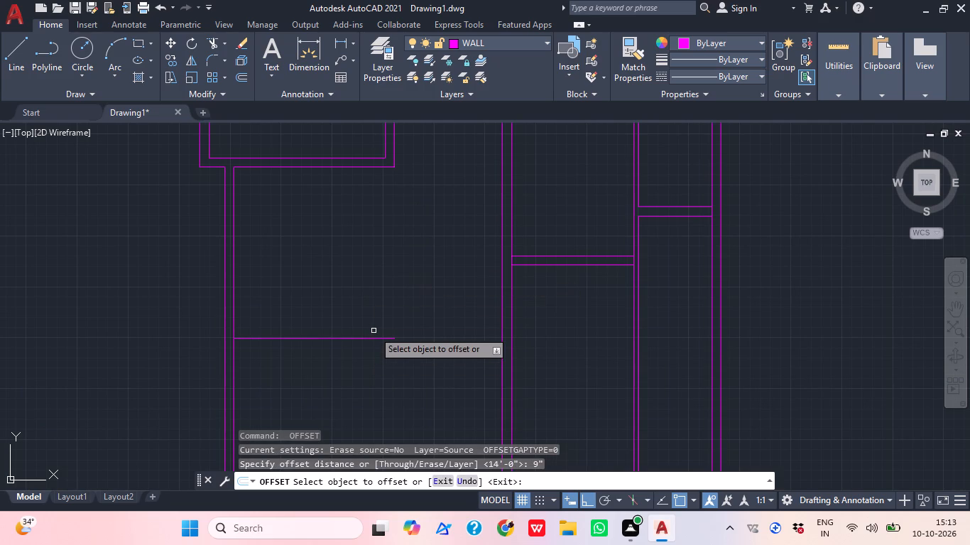
drag(374, 338, 374, 345)
click(374, 353)
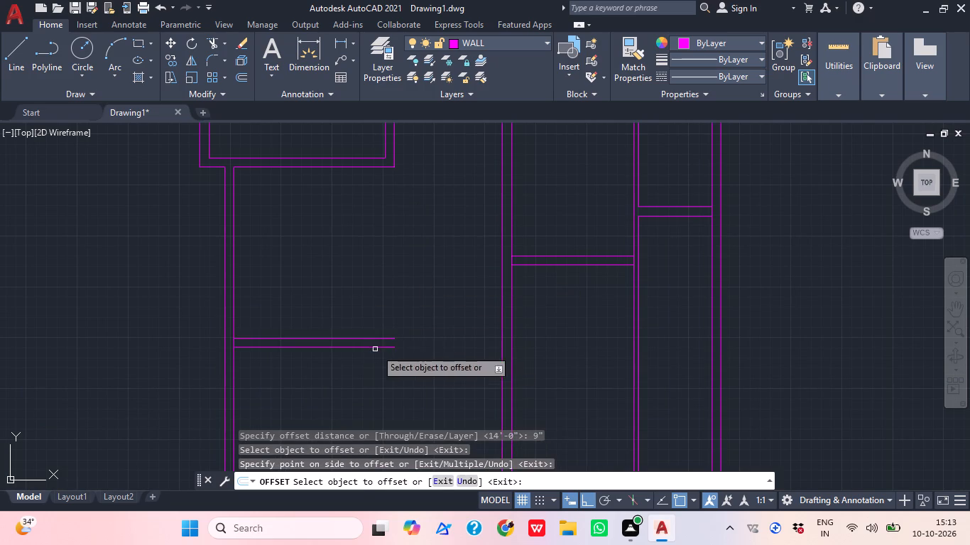
middle_drag(424, 343, 393, 314)
key(Escape)
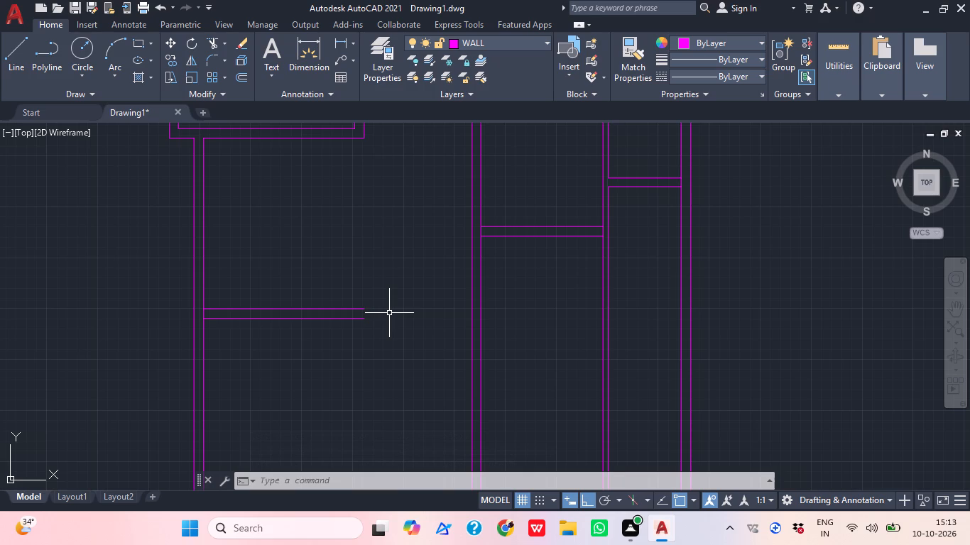
Extend both lines of the new horizontal wall east across the middle north-south wall to its far face.
text(EX)
key(space)
drag(303, 338, 297, 308)
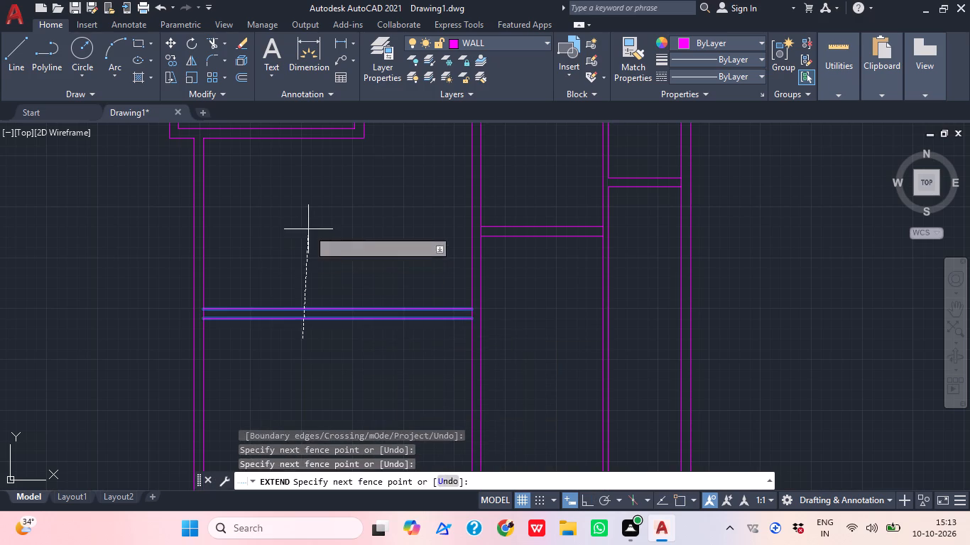
click(308, 229)
drag(402, 373, 403, 319)
click(421, 218)
drag(401, 363, 438, 327)
click(458, 285)
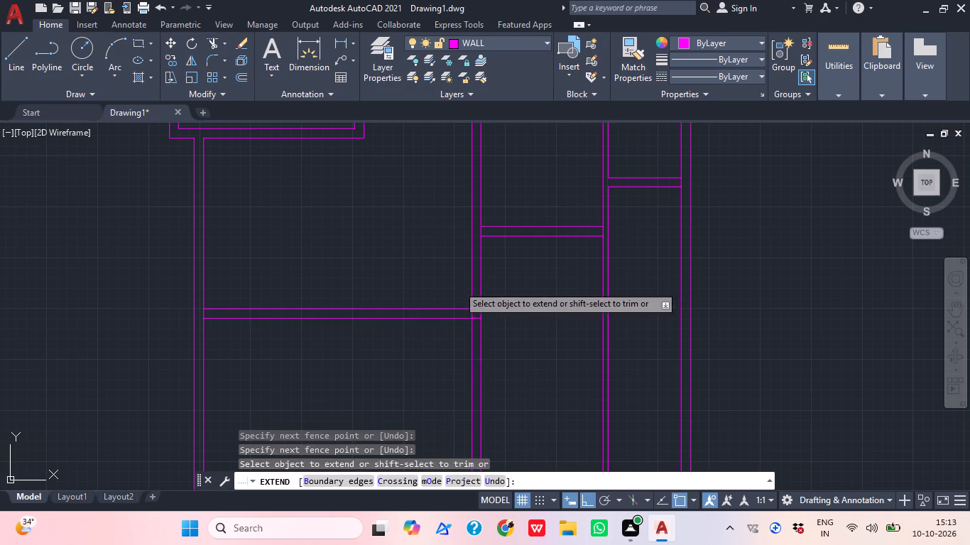
Extend both horizontal wall lines further east, past the partition, to the outer line of the east exterior wall.
click(398, 365)
click(614, 264)
click(557, 319)
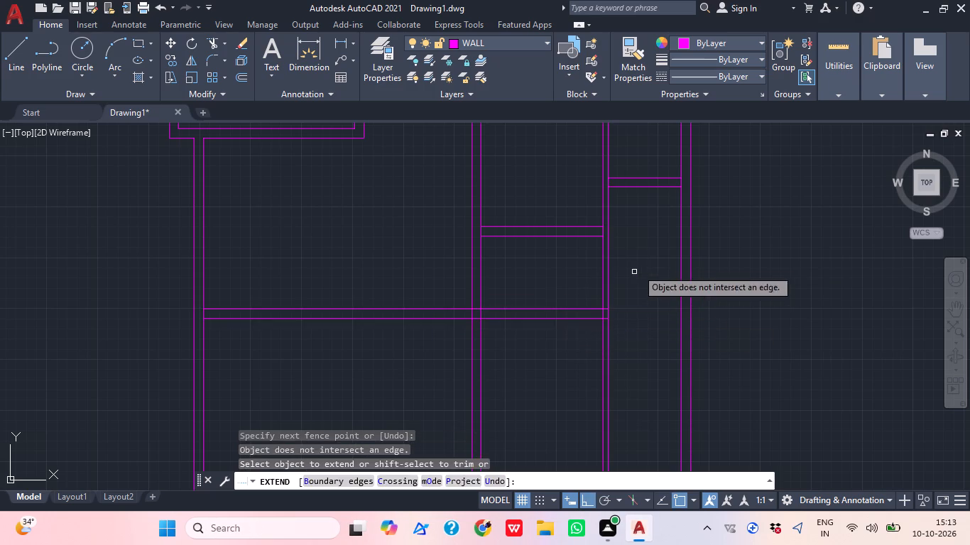
click(646, 262)
click(540, 321)
drag(649, 282, 651, 290)
click(642, 341)
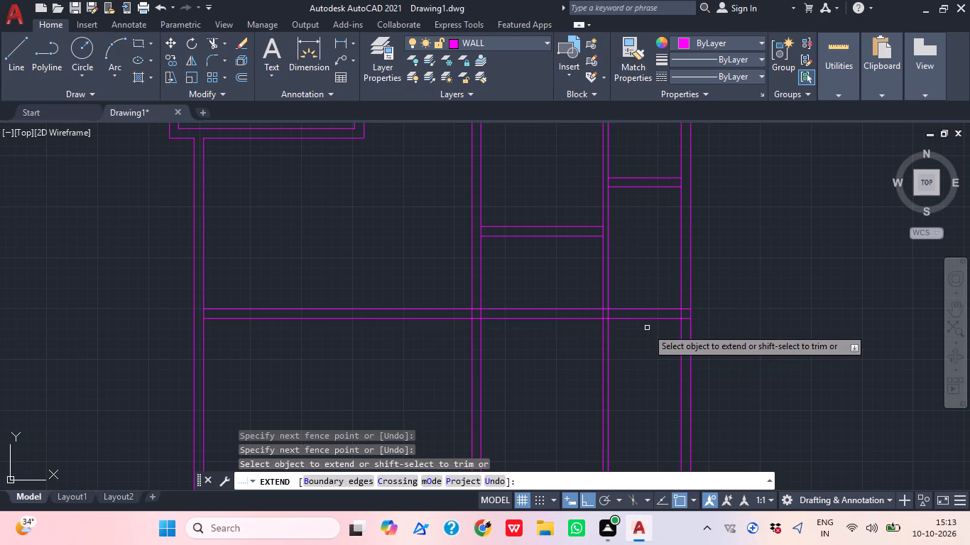
middle_drag(596, 332, 583, 369)
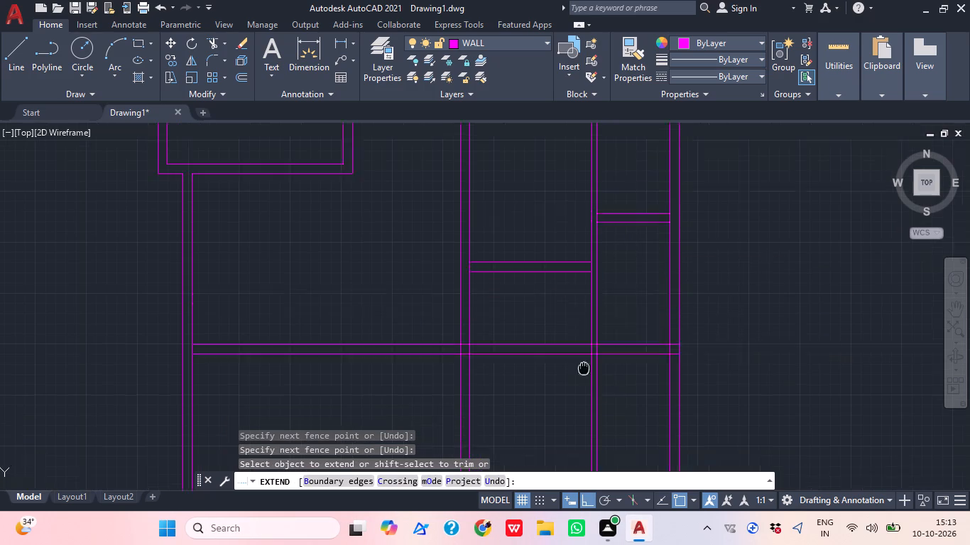
middle_drag(583, 369, 565, 382)
key(Escape)
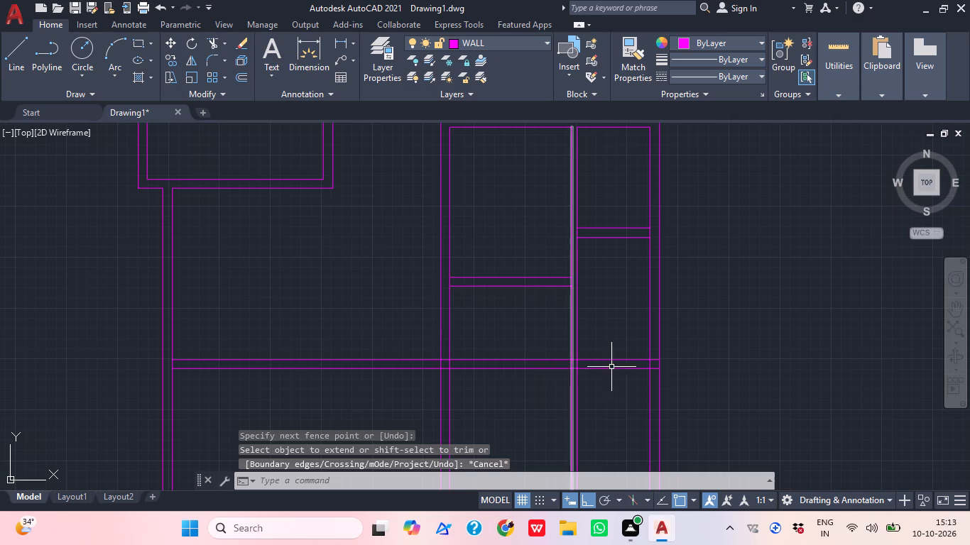
Extend both lines of the short cross wall beside the east exterior wall to that wall's outer line.
middle_drag(640, 351, 567, 341)
text(EX)
key(space)
drag(539, 255, 544, 246)
click(544, 206)
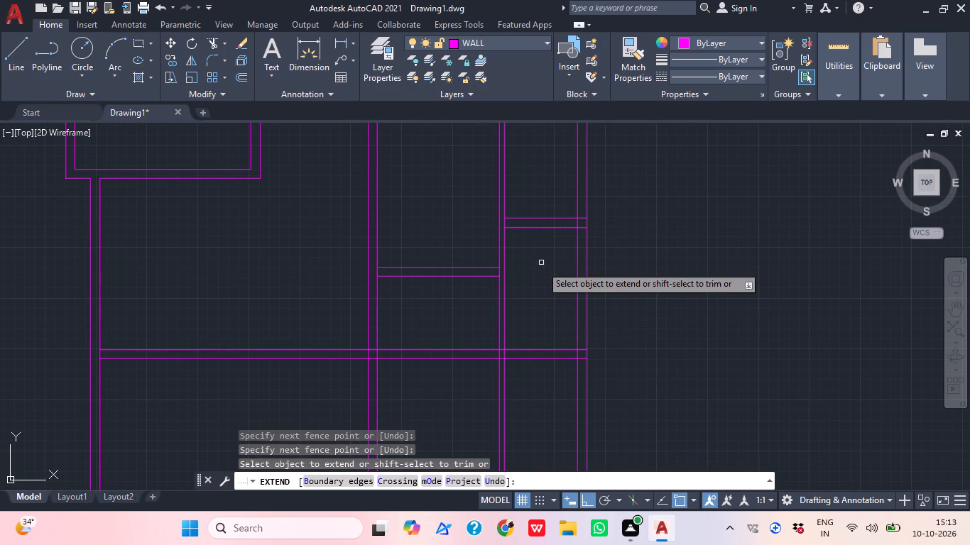
key(Escape)
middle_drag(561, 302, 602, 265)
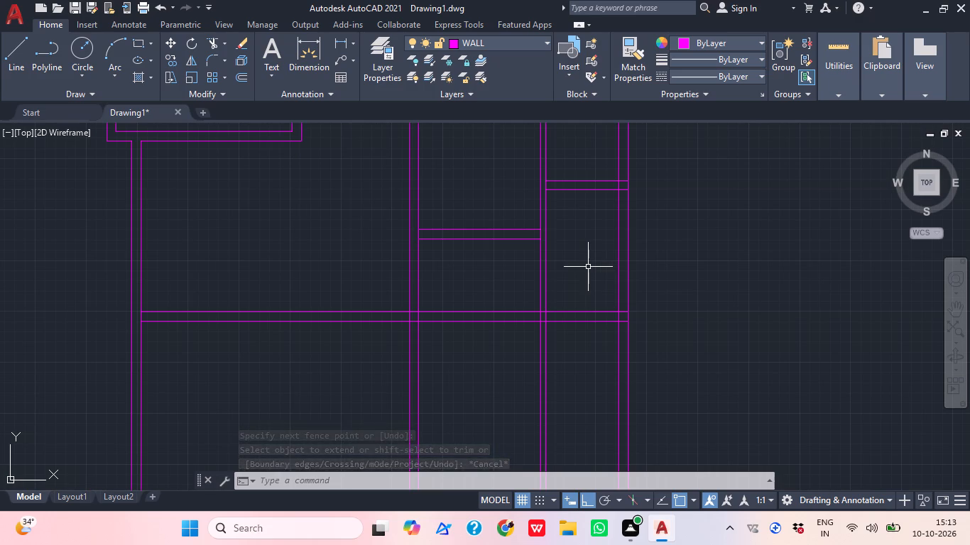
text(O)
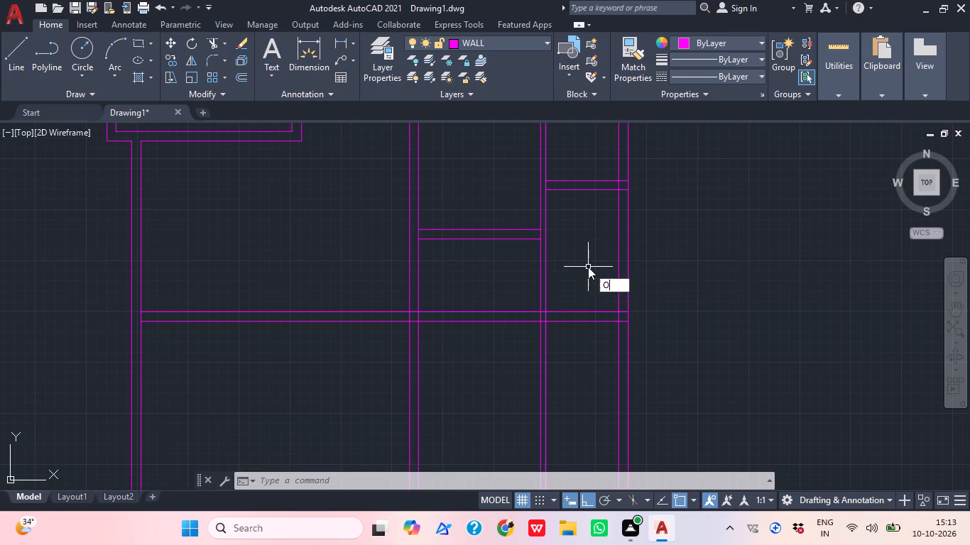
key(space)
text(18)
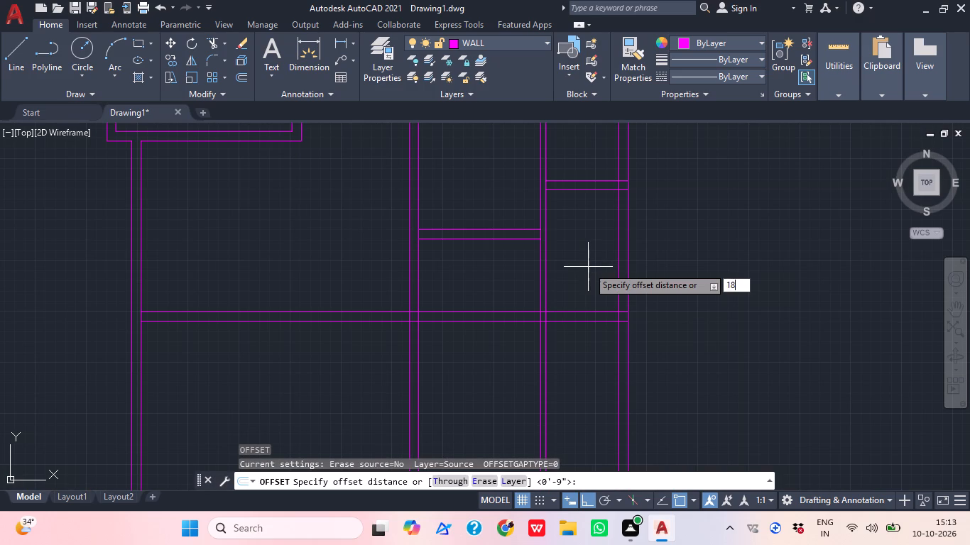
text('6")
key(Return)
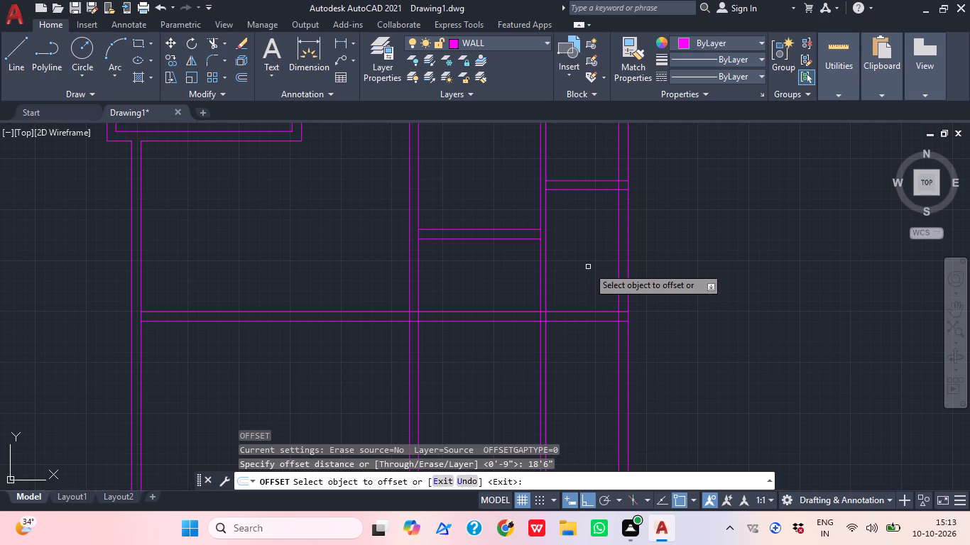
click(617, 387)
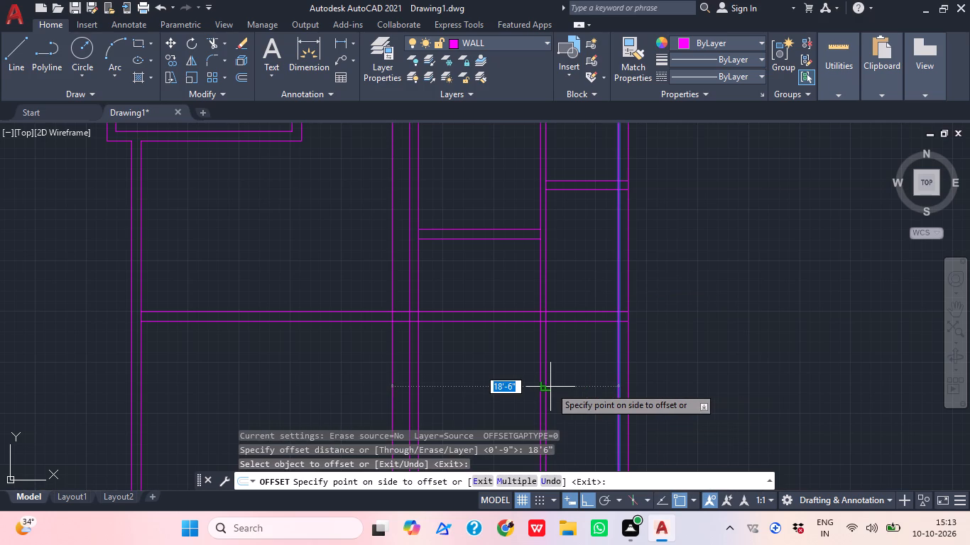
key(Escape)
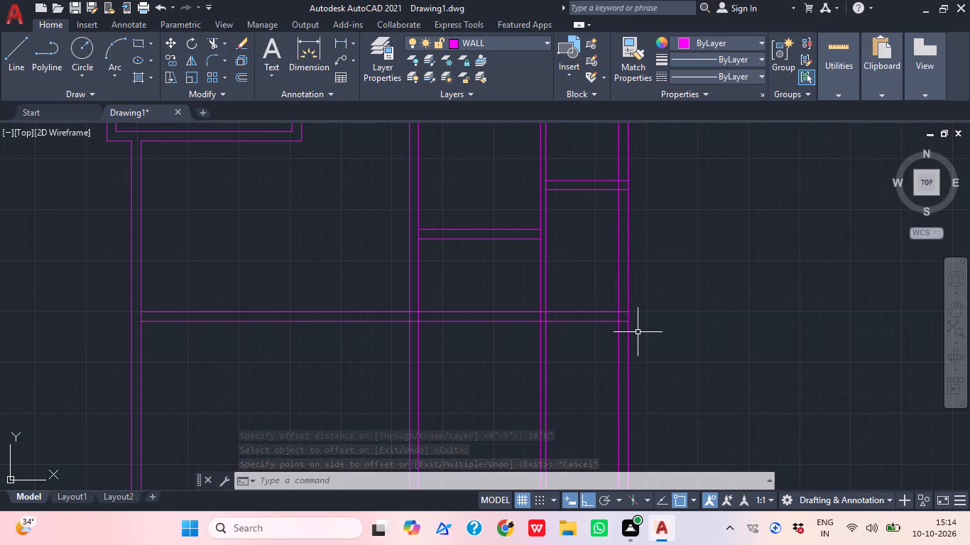
Trim away the middle wall and partition lines running south of the new horizontal wall.
text(TR)
key(space)
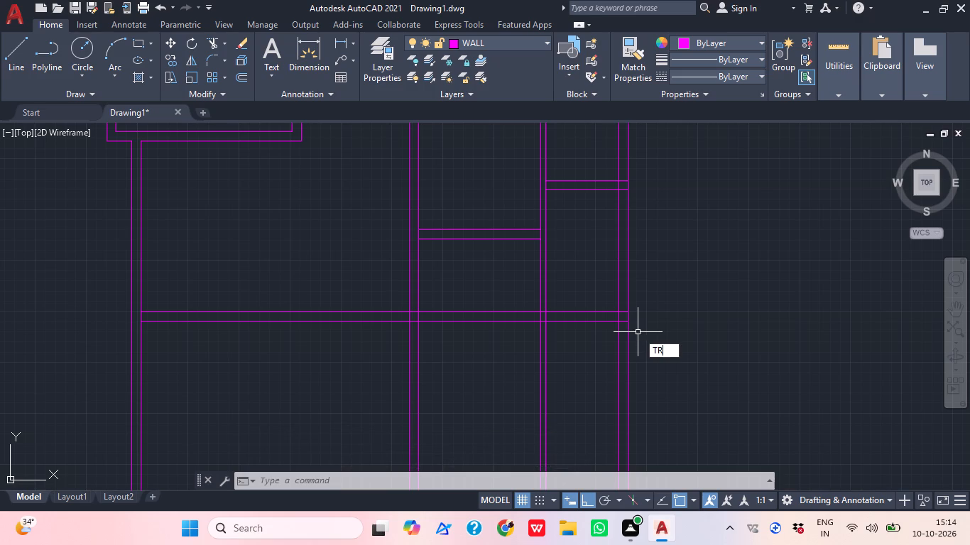
click(555, 374)
click(342, 355)
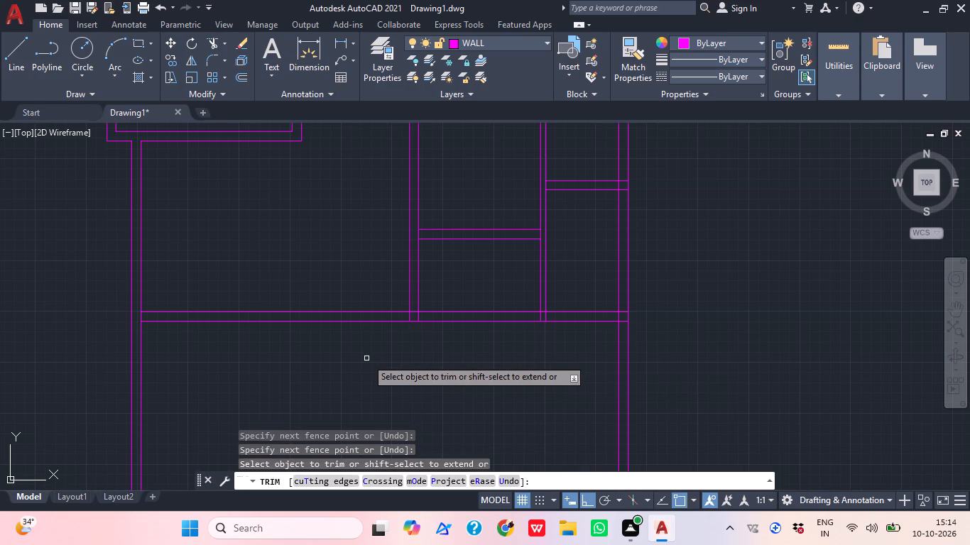
scroll(364, 365, down, 1)
middle_drag(364, 365, 424, 335)
key(Escape)
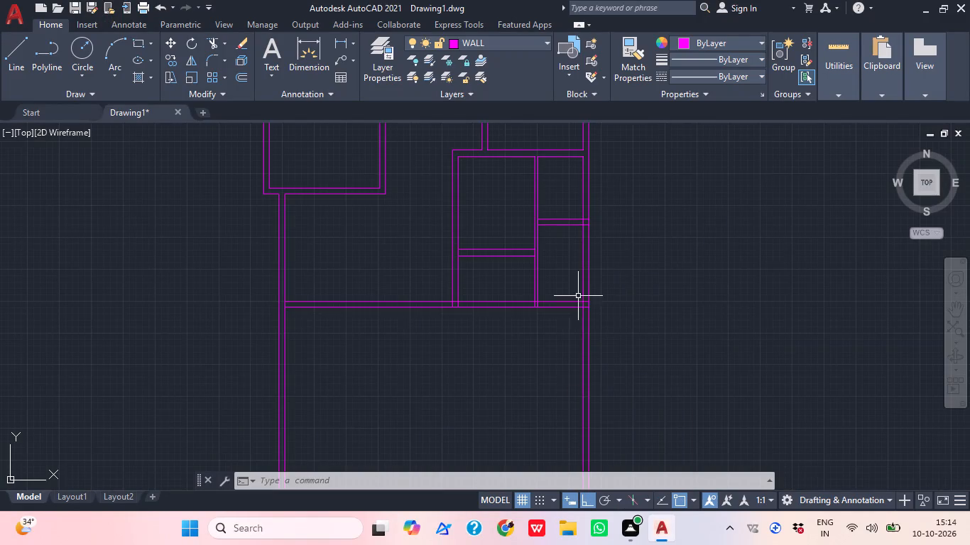
Offset the inner line of the east exterior wall 18'6" to the west.
middle_drag(569, 297, 533, 325)
scroll(544, 287, down, 2)
middle_drag(557, 290, 496, 331)
scroll(396, 312, up, 2)
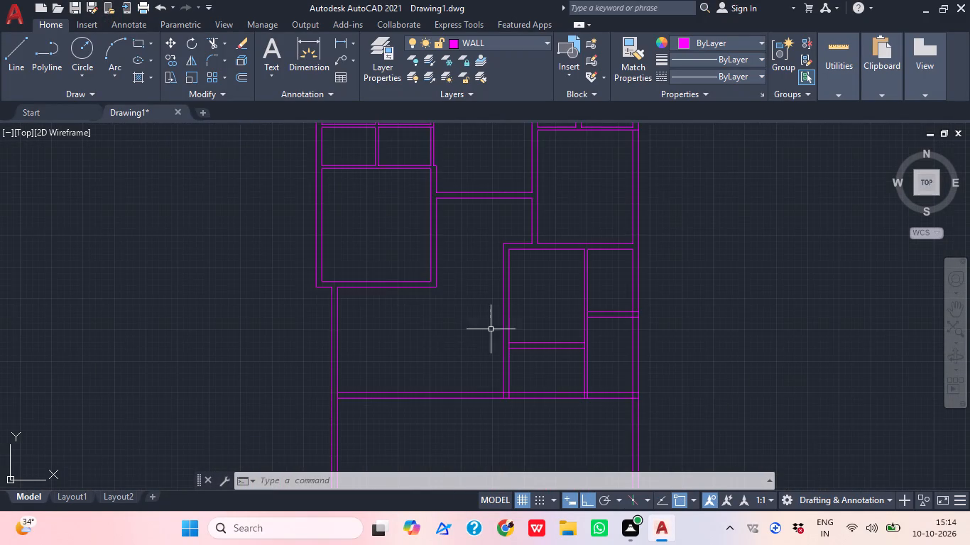
middle_drag(493, 329, 410, 327)
scroll(476, 304, up, 2)
middle_drag(481, 315, 373, 207)
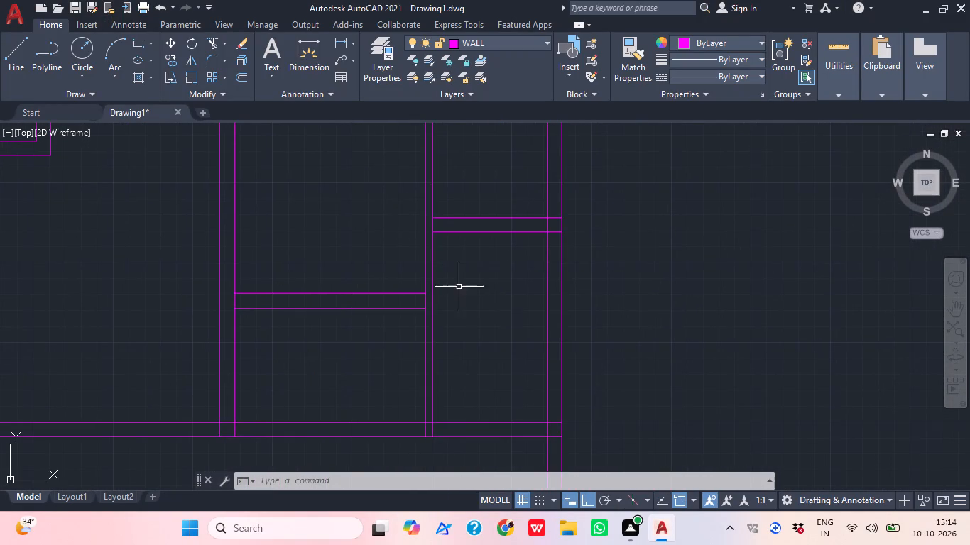
scroll(459, 287, down, 1)
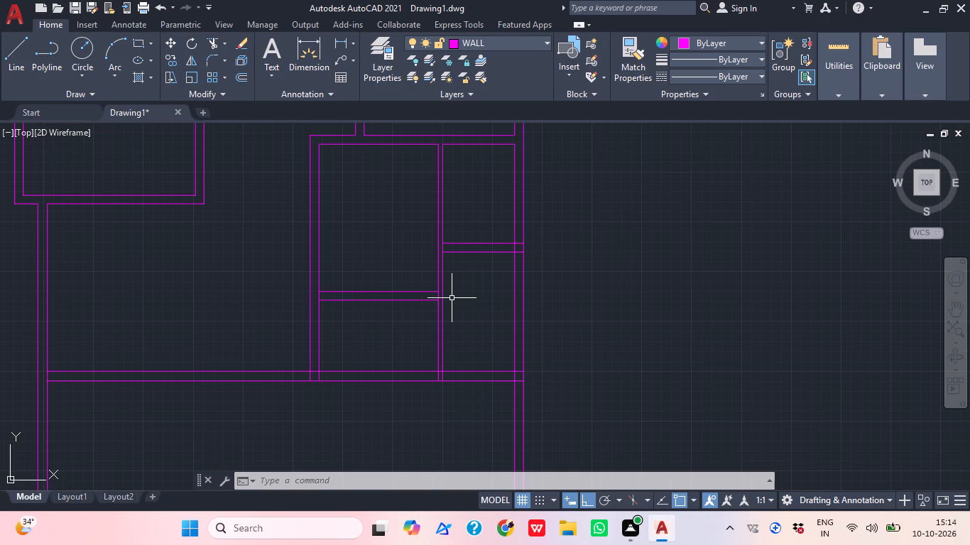
text(O)
key(space)
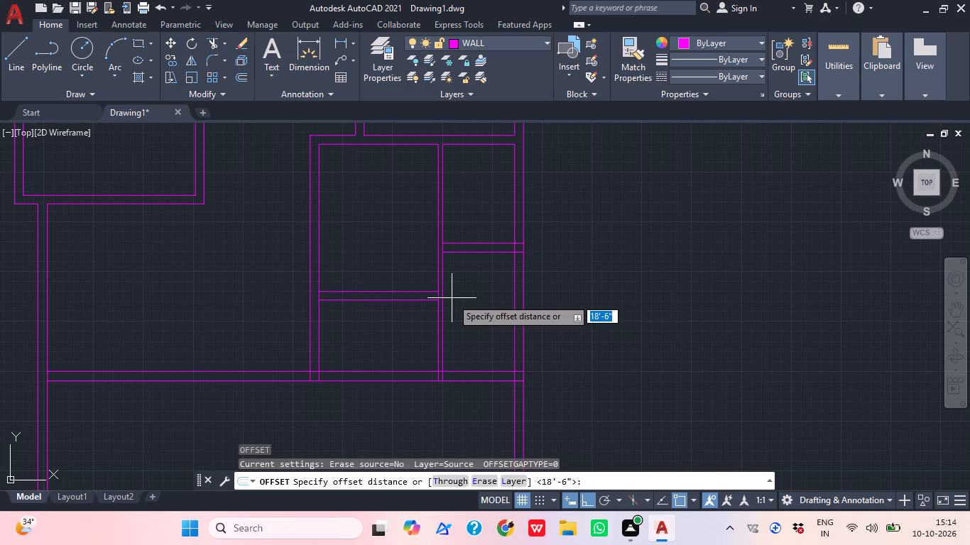
key(1)
text(8')
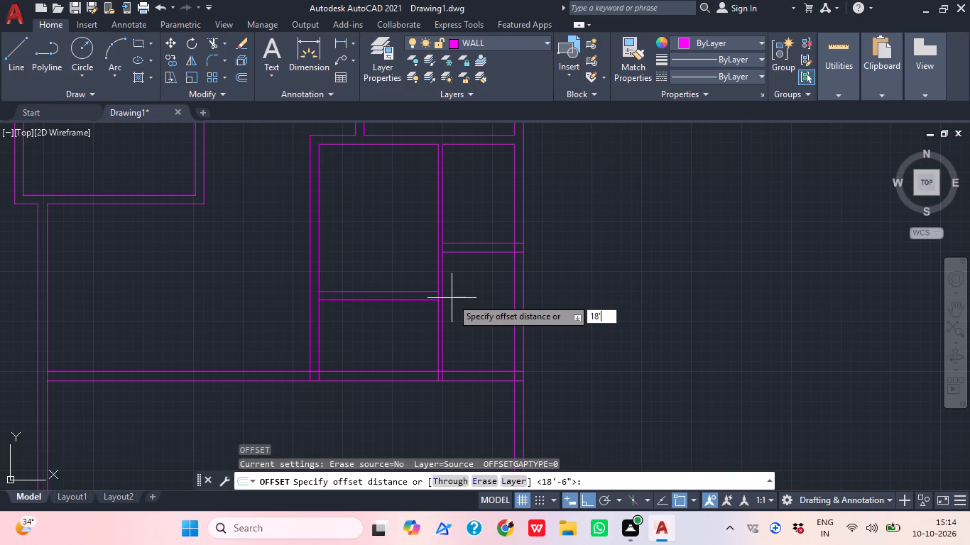
text(6")
key(Return)
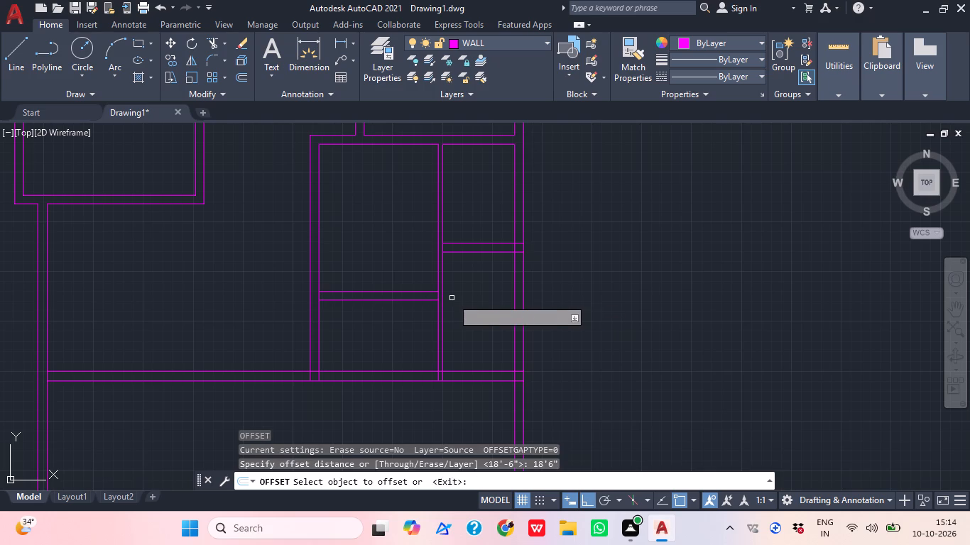
middle_drag(470, 353, 518, 235)
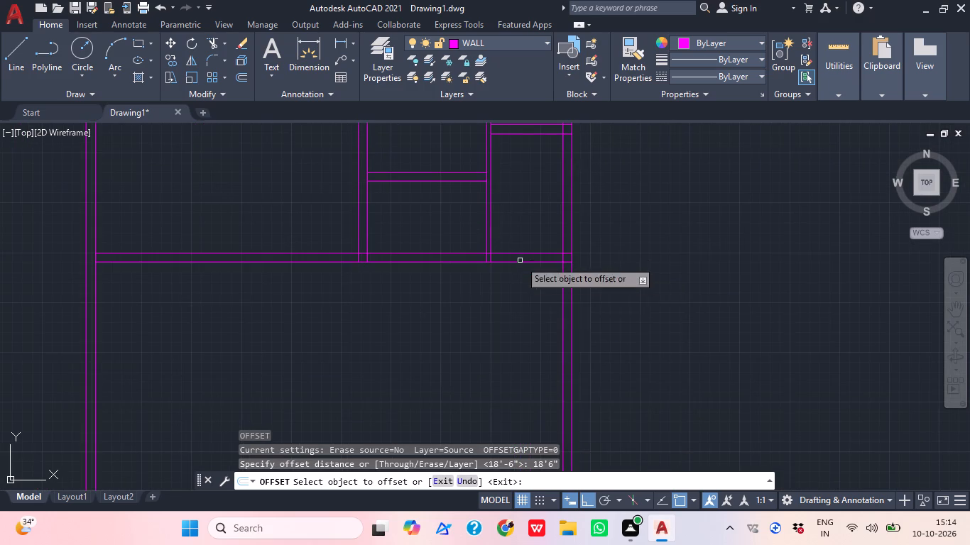
click(561, 308)
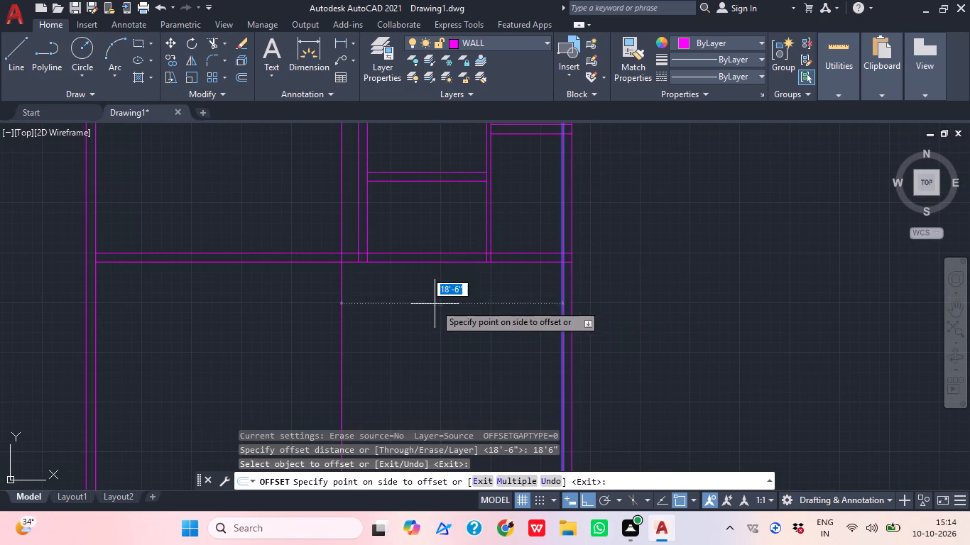
click(435, 304)
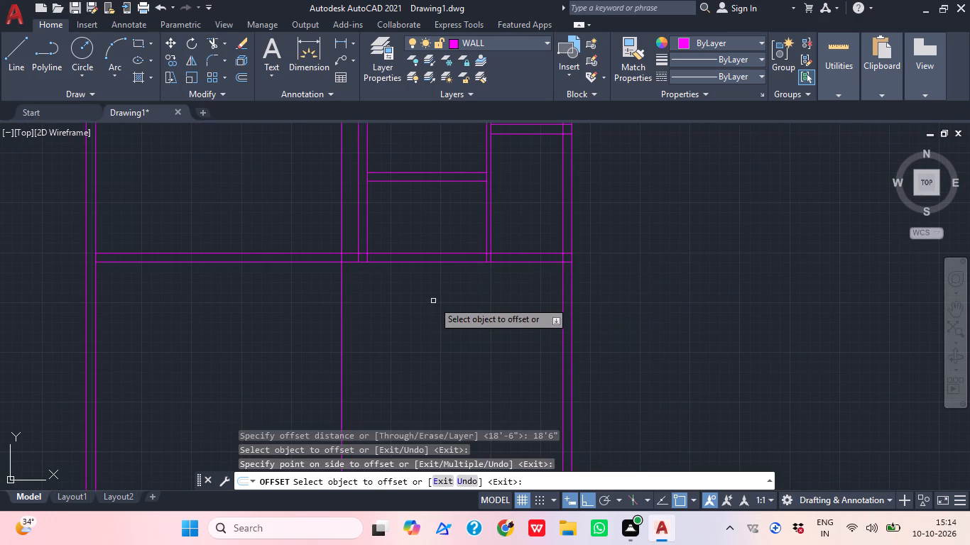
Offset the new north-south line 9" west to form the wall's second face.
key(space)
key(space)
text(9")
key(Return)
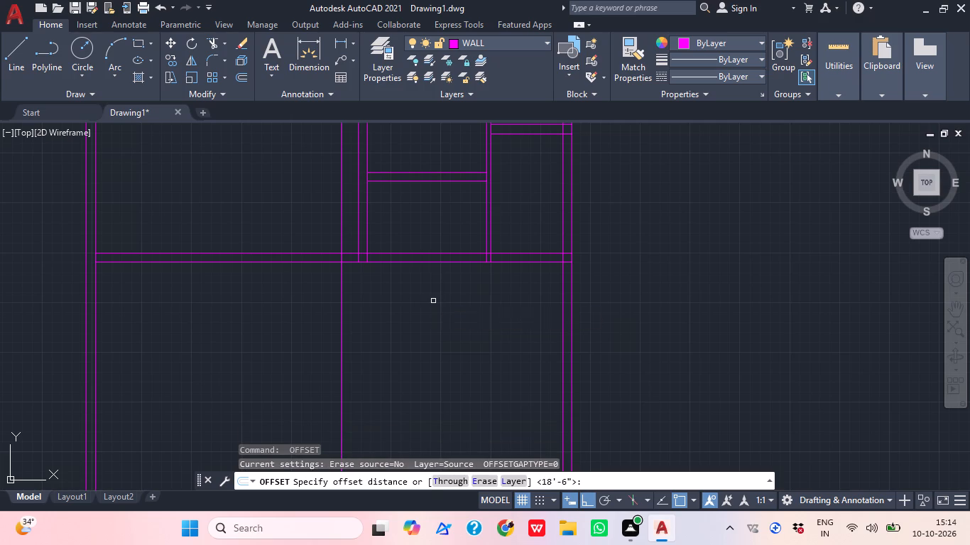
scroll(360, 293, up, 1)
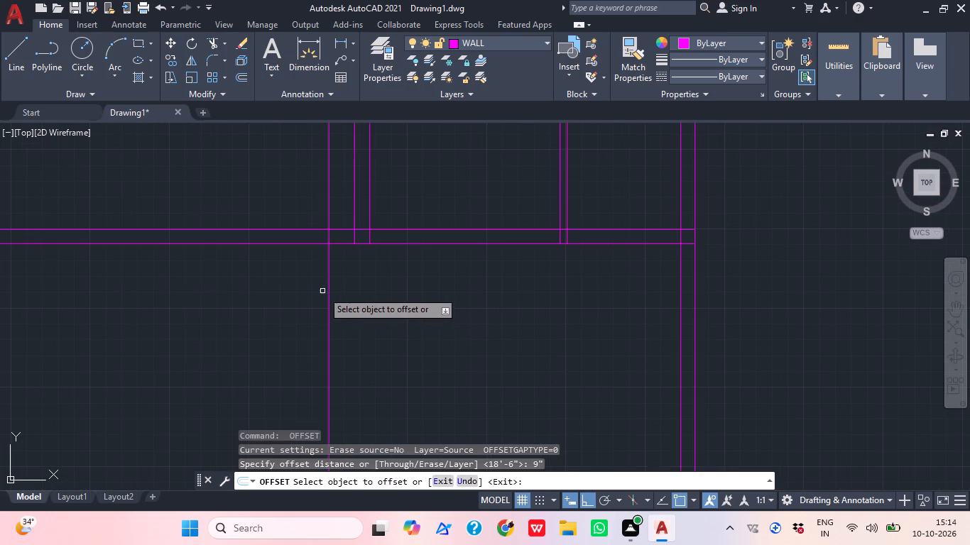
click(329, 295)
click(282, 298)
middle_drag(381, 299, 389, 363)
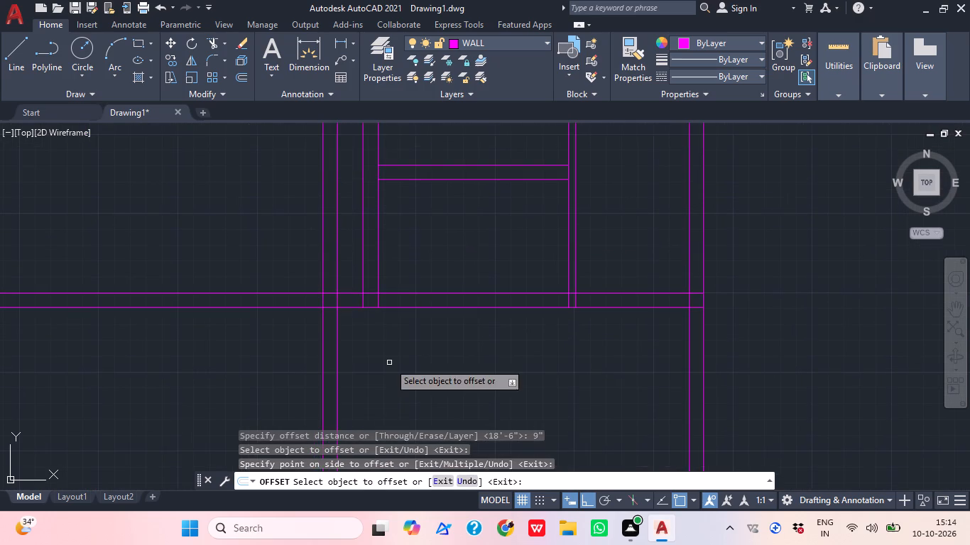
key(Escape)
Trim away both lines of the new north-south wall running north of the long horizontal wall.
key(t)
text(R)
key(space)
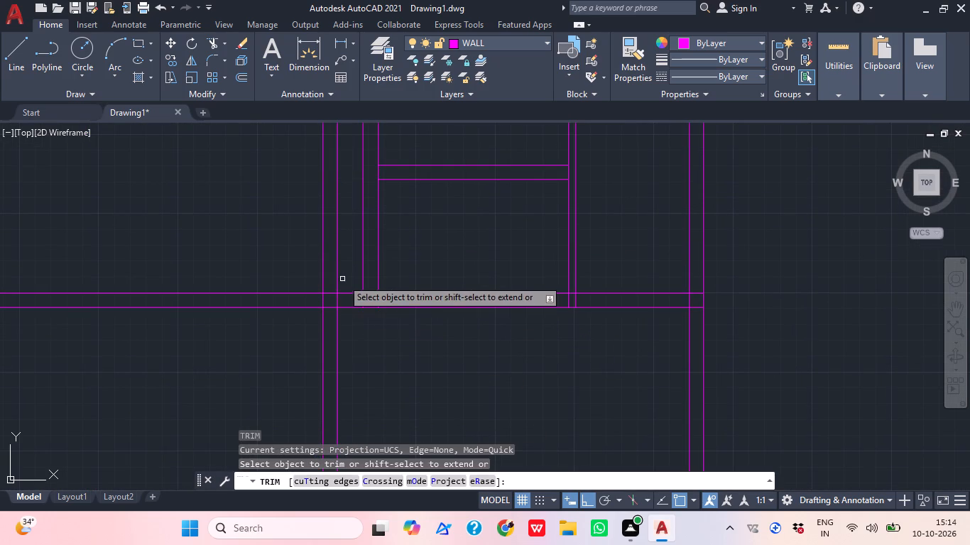
click(344, 278)
click(316, 273)
middle_drag(337, 282, 374, 383)
scroll(337, 282, down, 4)
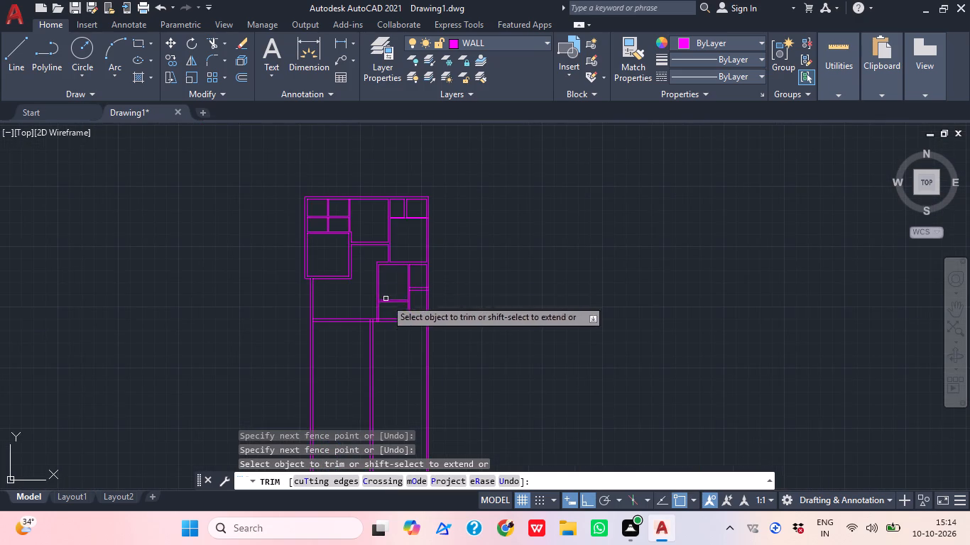
scroll(351, 365, up, 2)
middle_drag(334, 321, 324, 325)
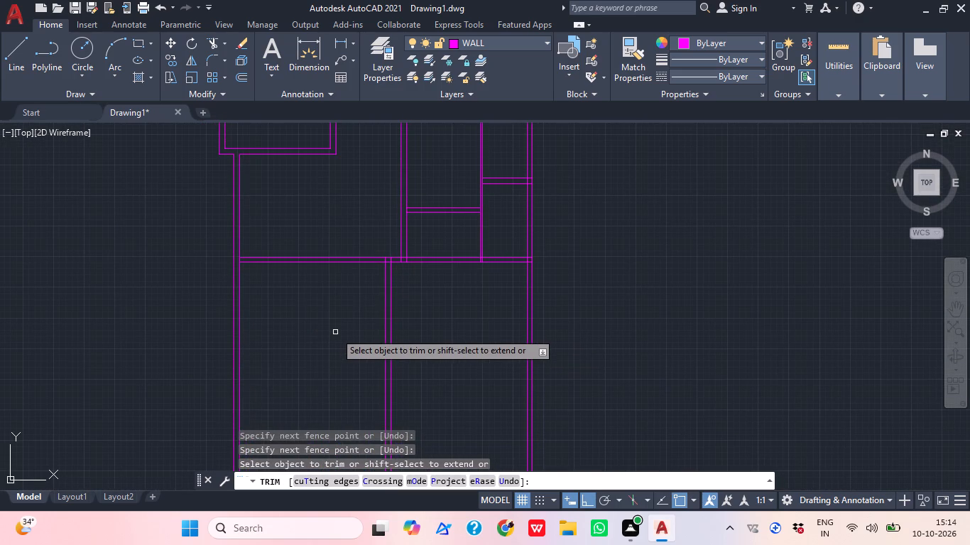
middle_drag(381, 333, 306, 309)
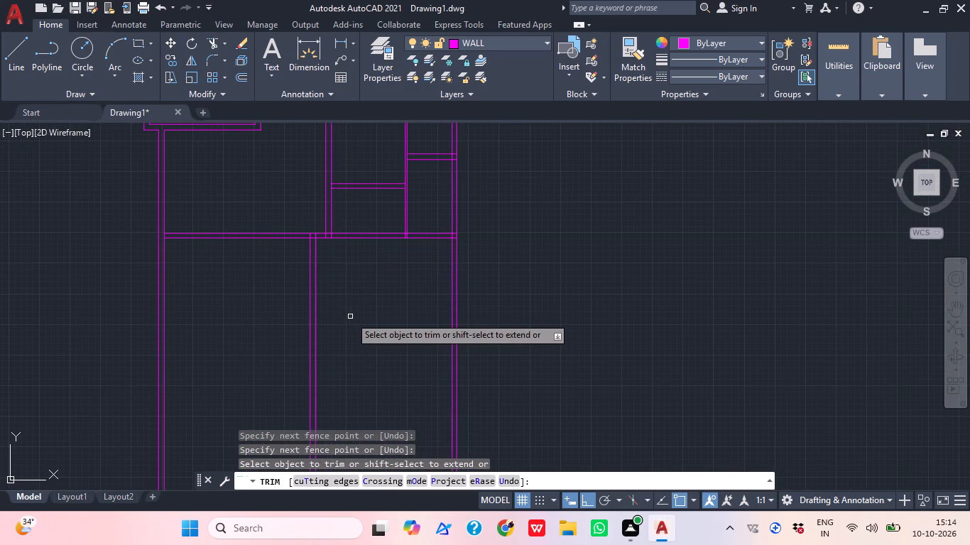
key(Escape)
Offset the inner line of the west exterior wall 13' to the east.
middle_drag(345, 314, 332, 266)
middle_drag(322, 280, 419, 307)
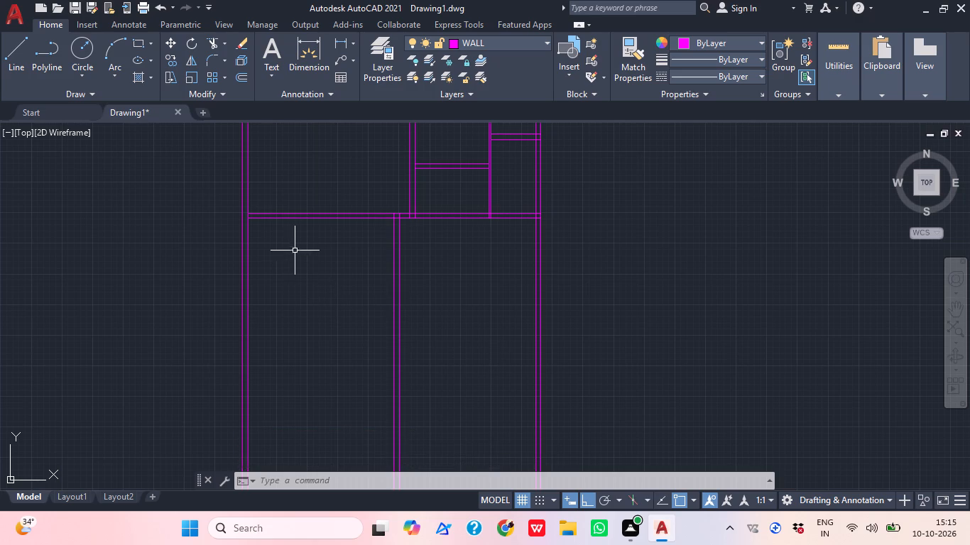
middle_drag(318, 281, 316, 290)
scroll(318, 281, down, 1)
key(r)
key(Escape)
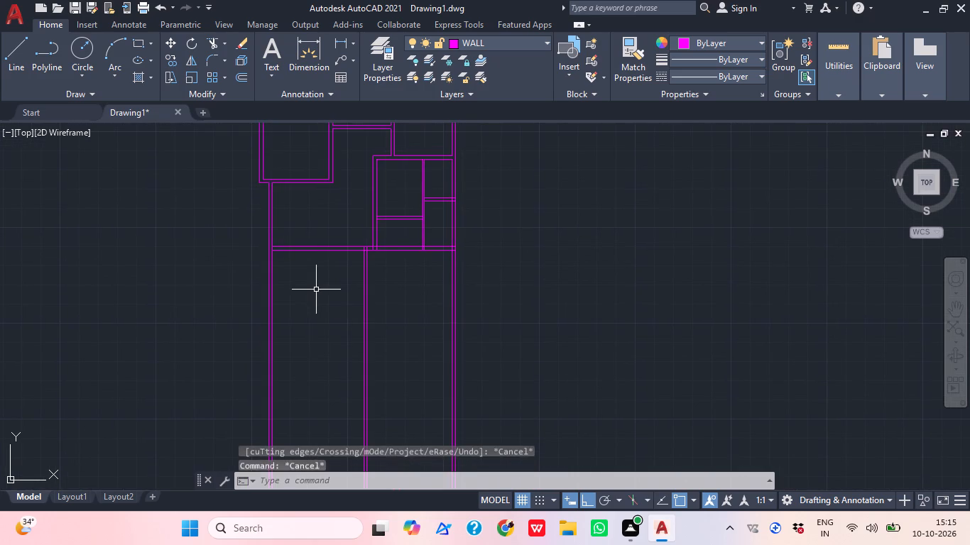
key(o)
key(space)
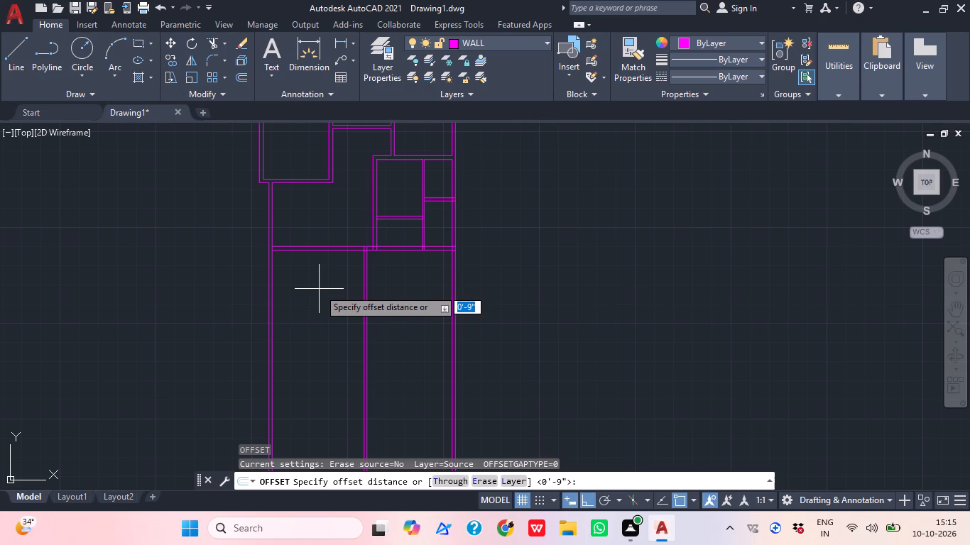
text(13')
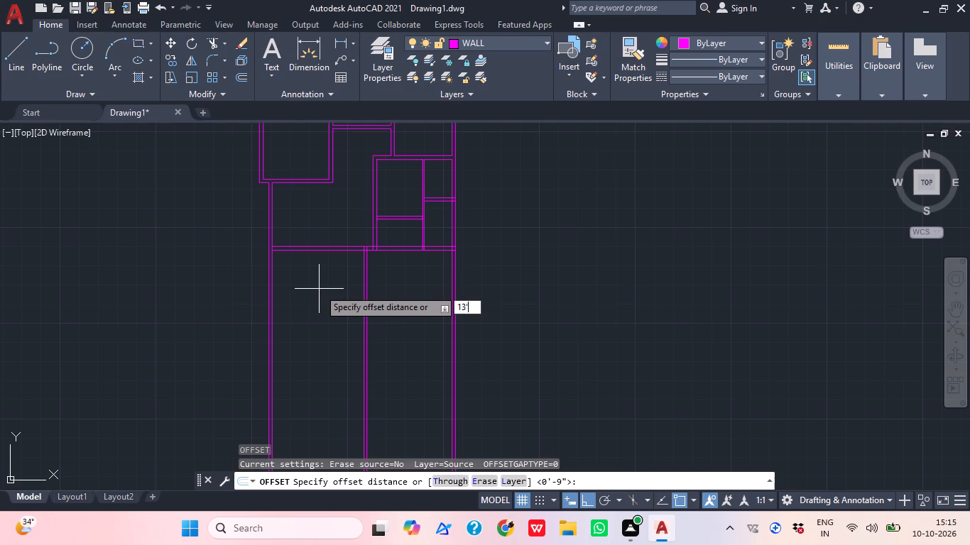
key(Return)
scroll(319, 289, up, 1)
scroll(190, 272, up, 1)
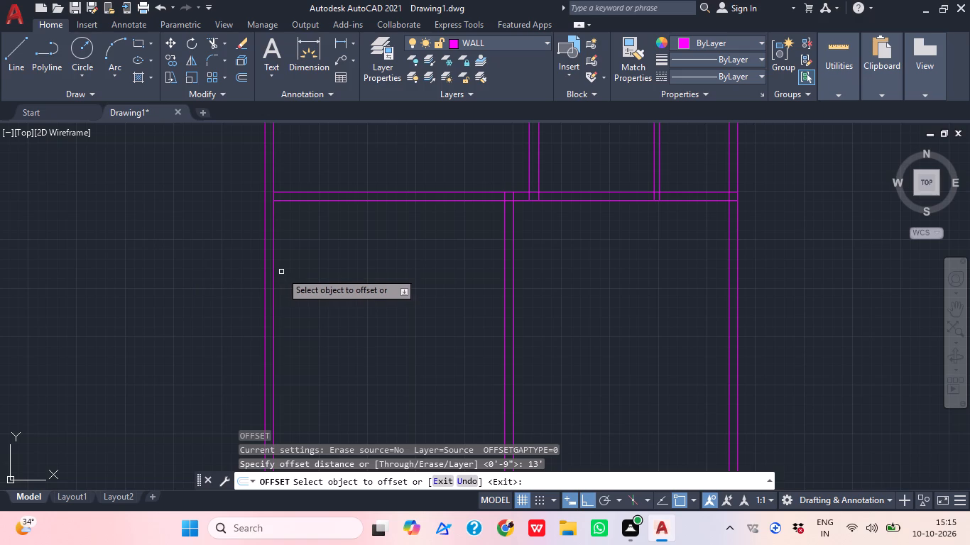
click(276, 269)
click(347, 277)
middle_drag(432, 281, 428, 350)
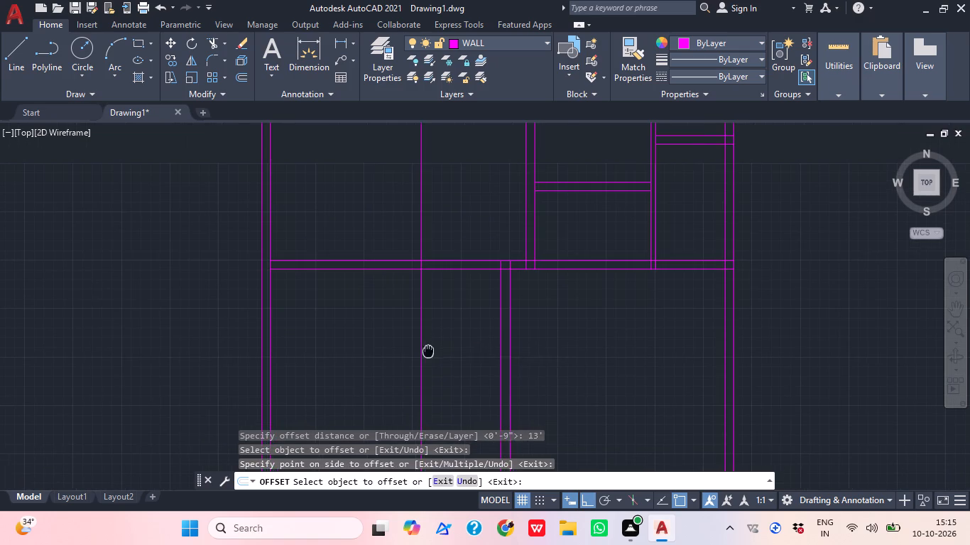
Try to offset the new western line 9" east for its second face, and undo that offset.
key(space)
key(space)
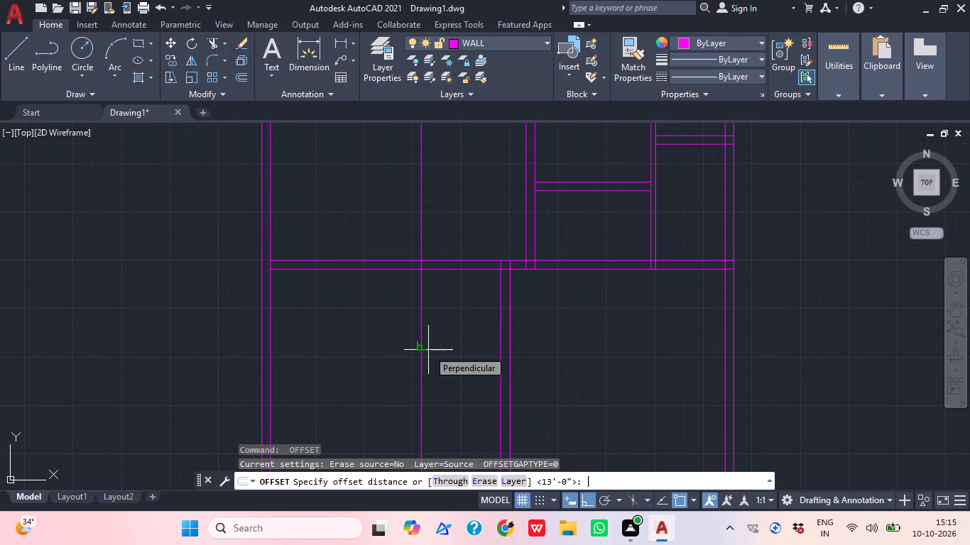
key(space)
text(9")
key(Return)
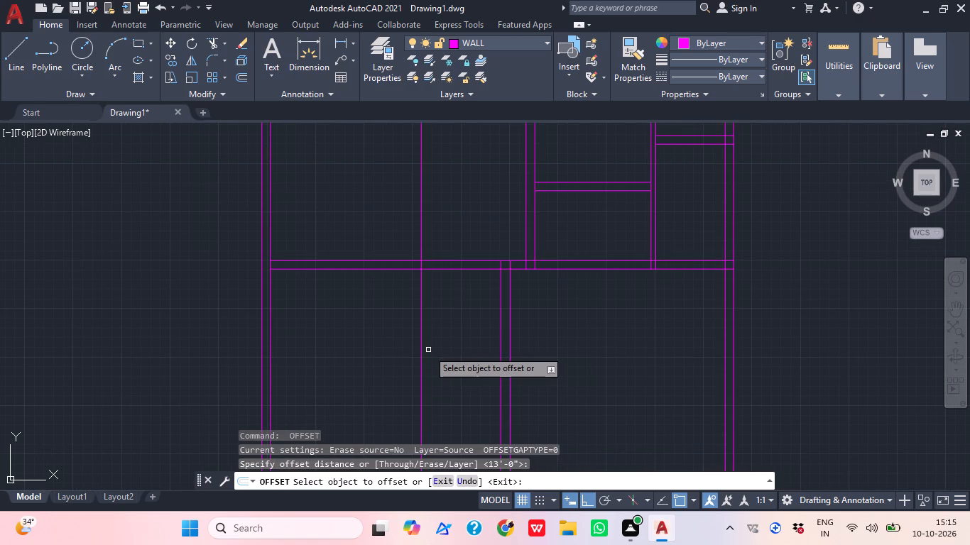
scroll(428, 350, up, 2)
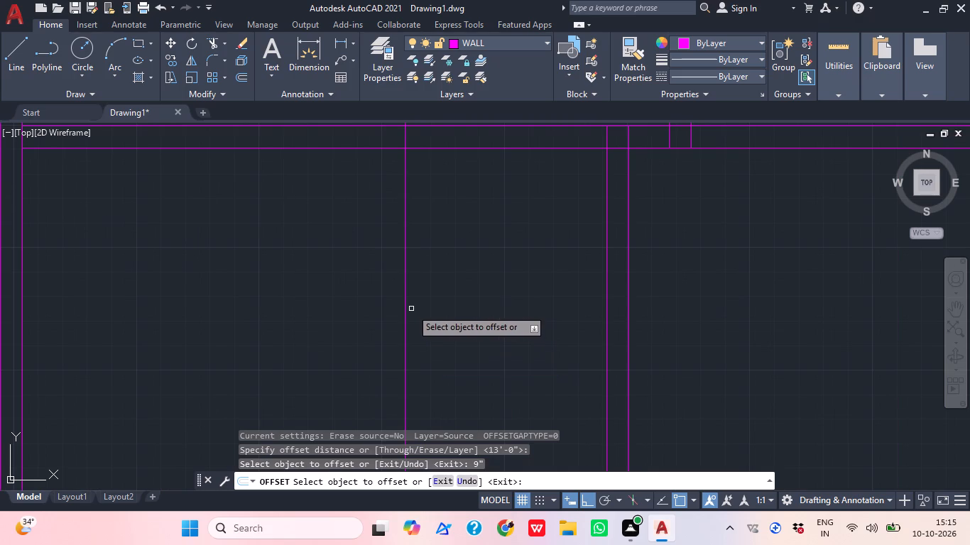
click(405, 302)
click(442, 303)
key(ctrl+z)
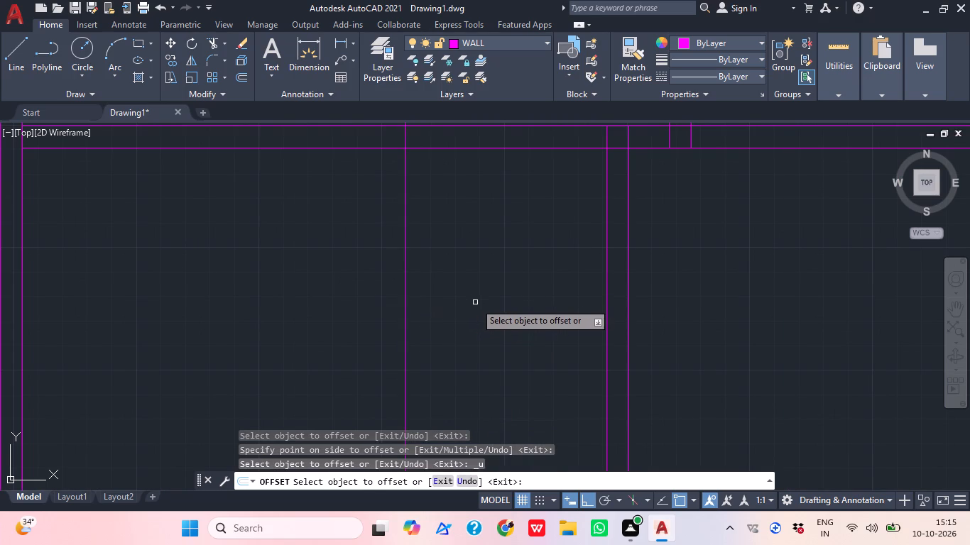
Offset the new line beside the west room 9" east to form the wall's second face.
key(space)
key(space)
text(9")
key(Return)
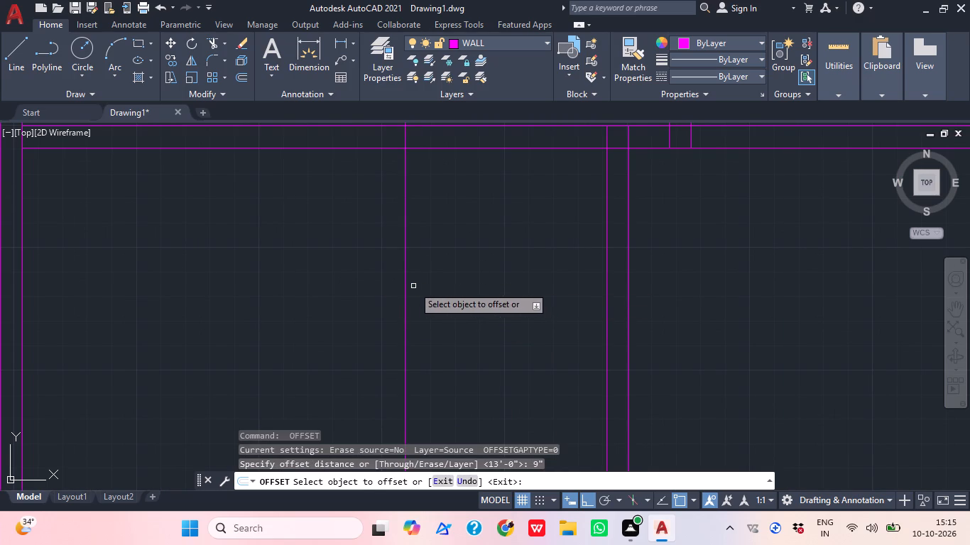
click(403, 273)
click(420, 274)
scroll(453, 271, down, 1)
middle_drag(453, 271, 455, 335)
key(Escape)
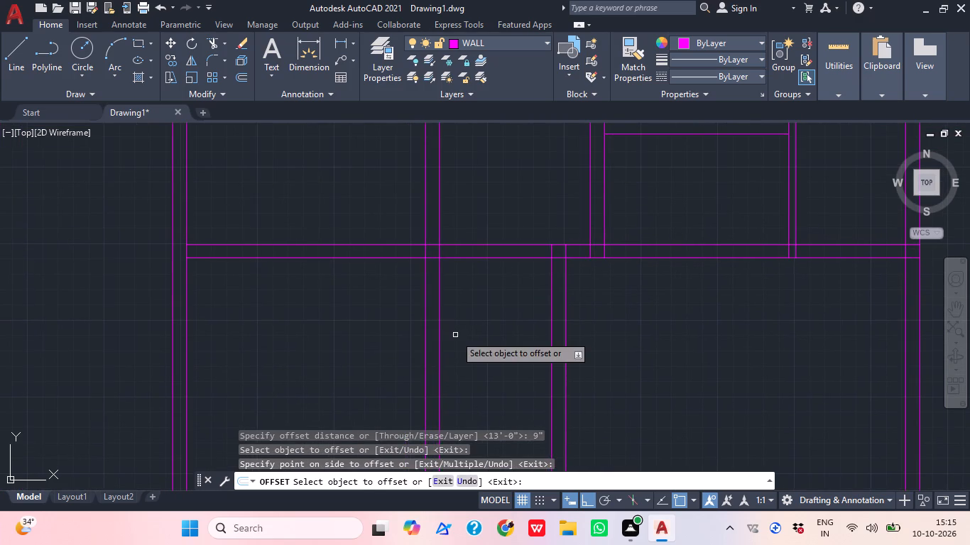
Trim away both lines of the newest north-south wall running north of the long horizontal wall.
text(TR)
key(space)
click(442, 205)
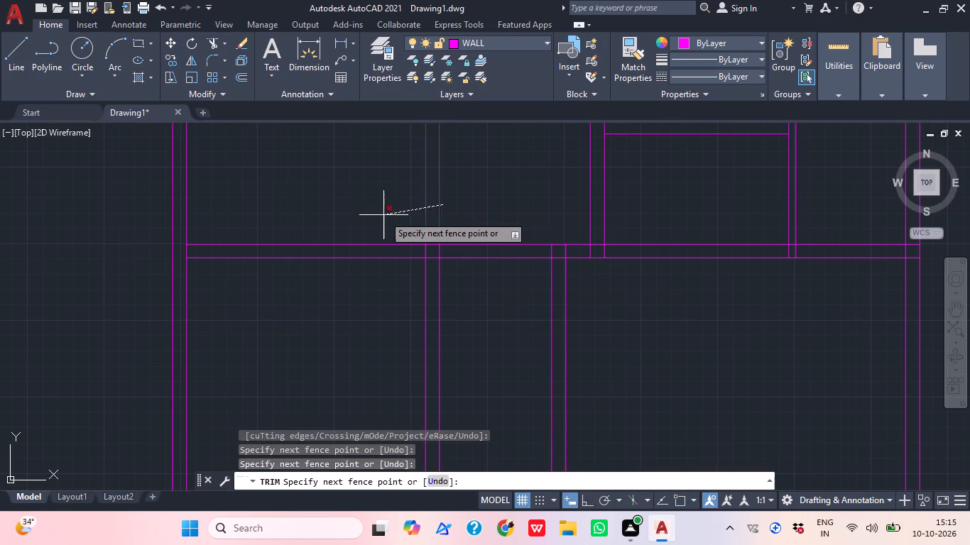
click(378, 215)
scroll(439, 248, up, 1)
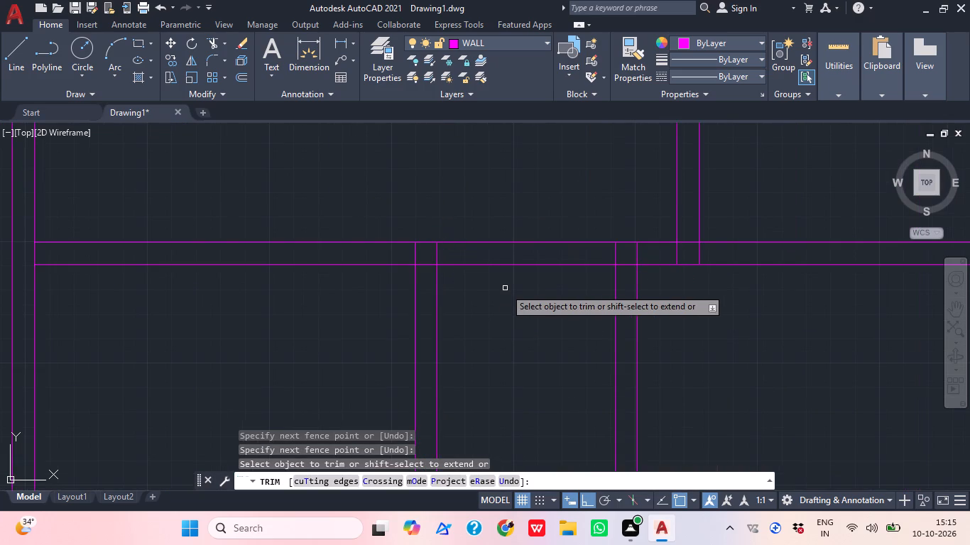
key(space)
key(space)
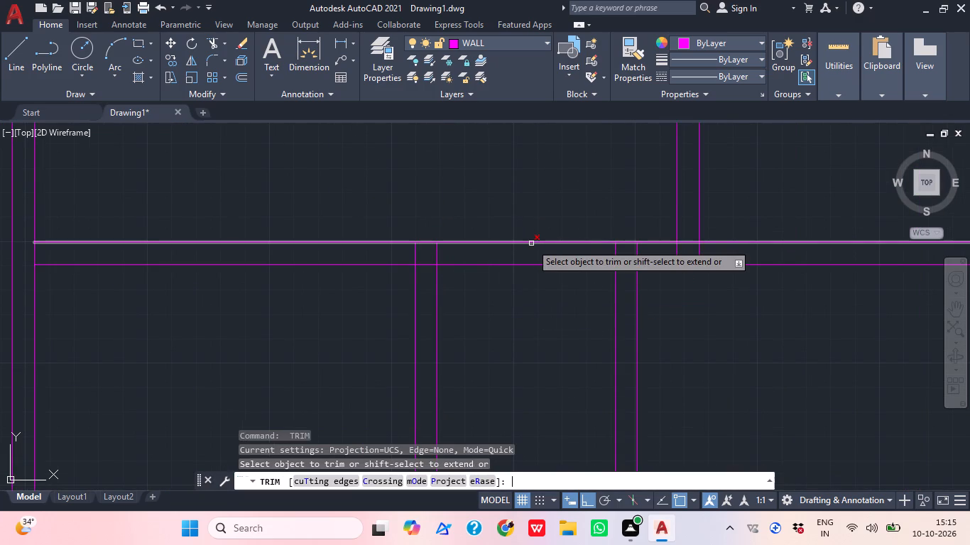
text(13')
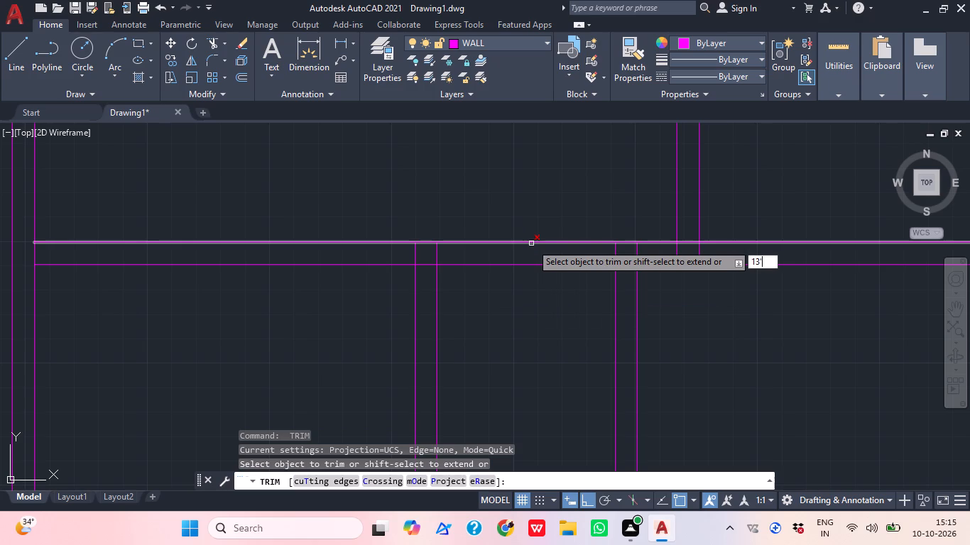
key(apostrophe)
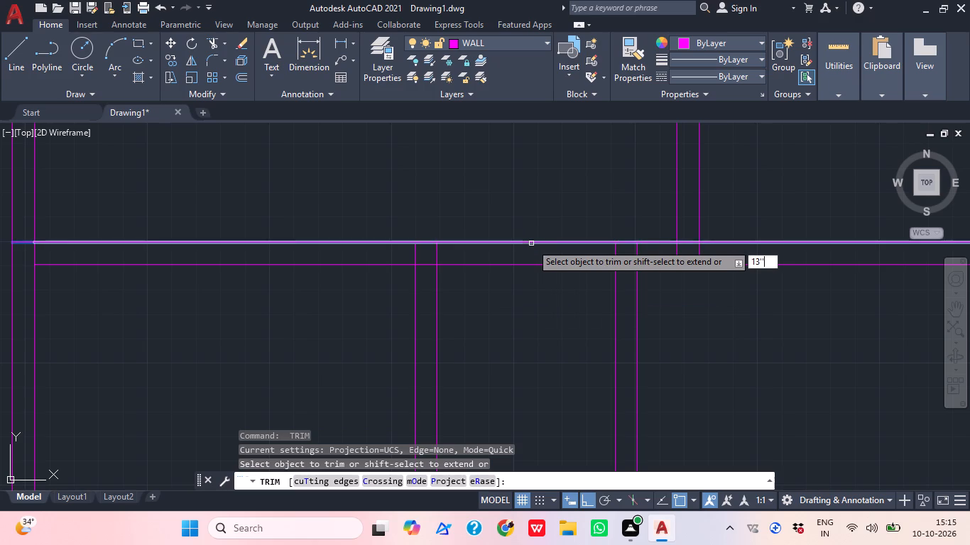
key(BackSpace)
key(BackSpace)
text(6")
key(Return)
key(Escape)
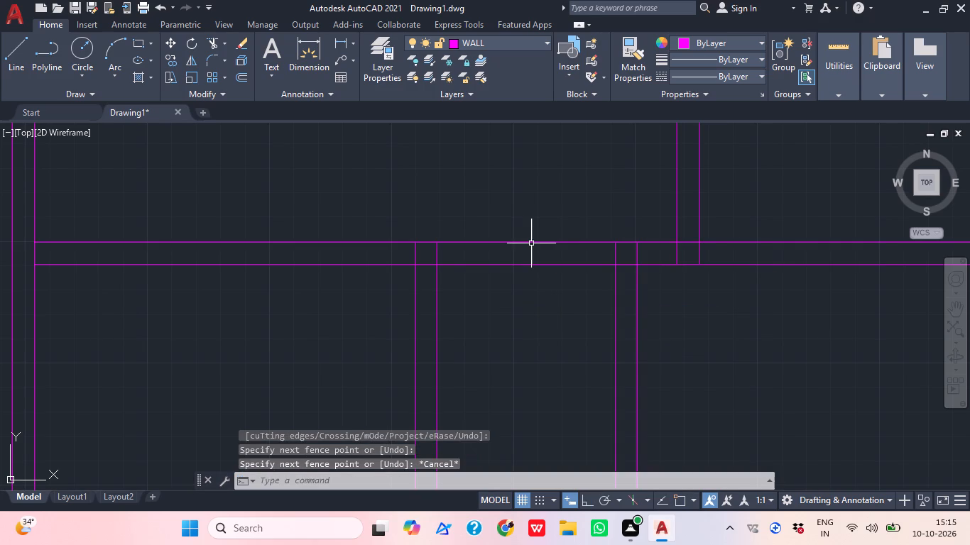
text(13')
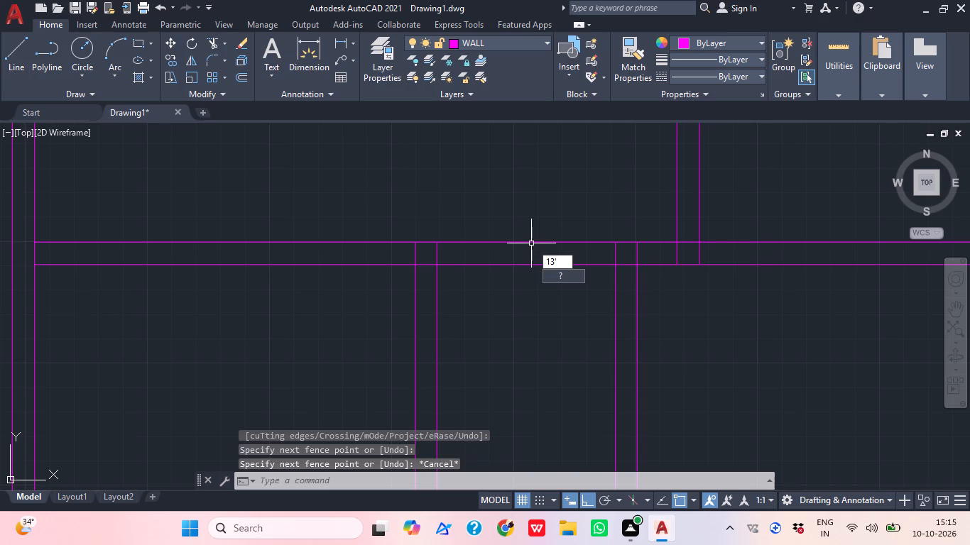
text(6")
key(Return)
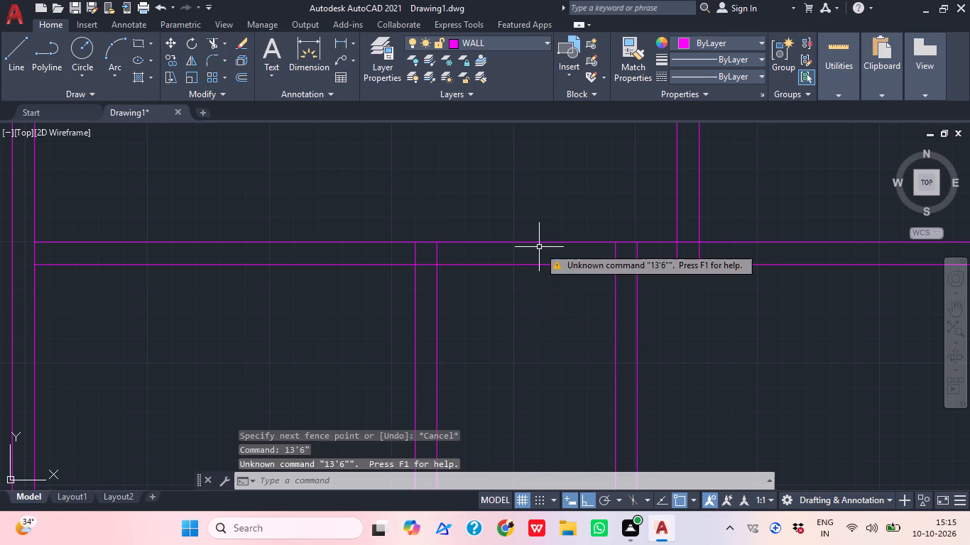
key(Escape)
Offset the lower line of the long east-west wall 13'6" to the south.
scroll(549, 247, down, 2)
middle_drag(544, 304, 476, 363)
scroll(565, 318, down, 1)
middle_drag(606, 324, 562, 331)
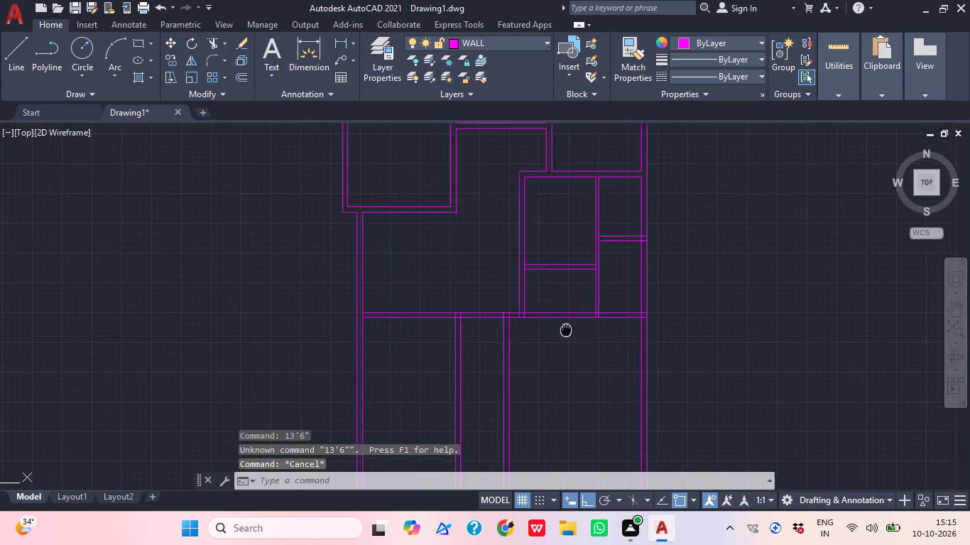
middle_drag(562, 331, 506, 336)
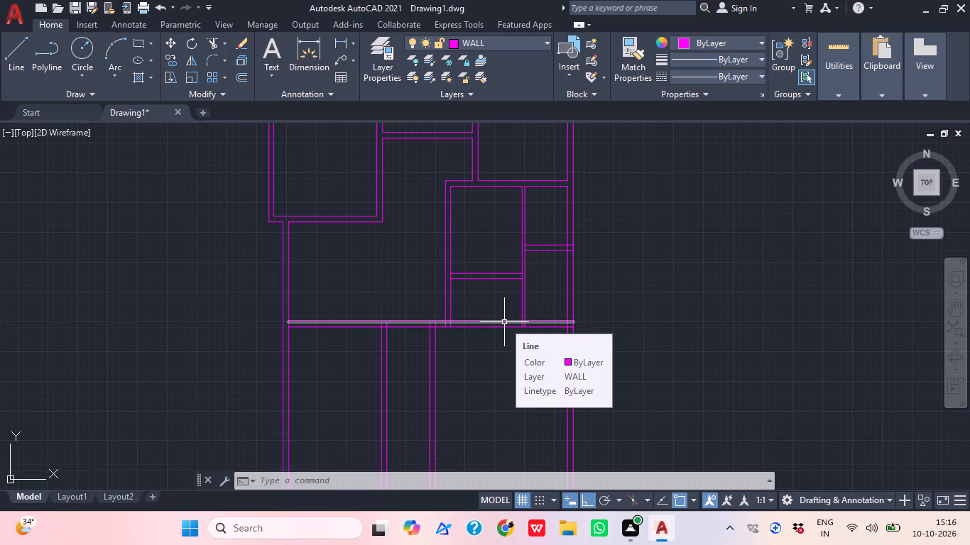
key(Escape)
middle_drag(496, 323, 454, 304)
text(O)
key(space)
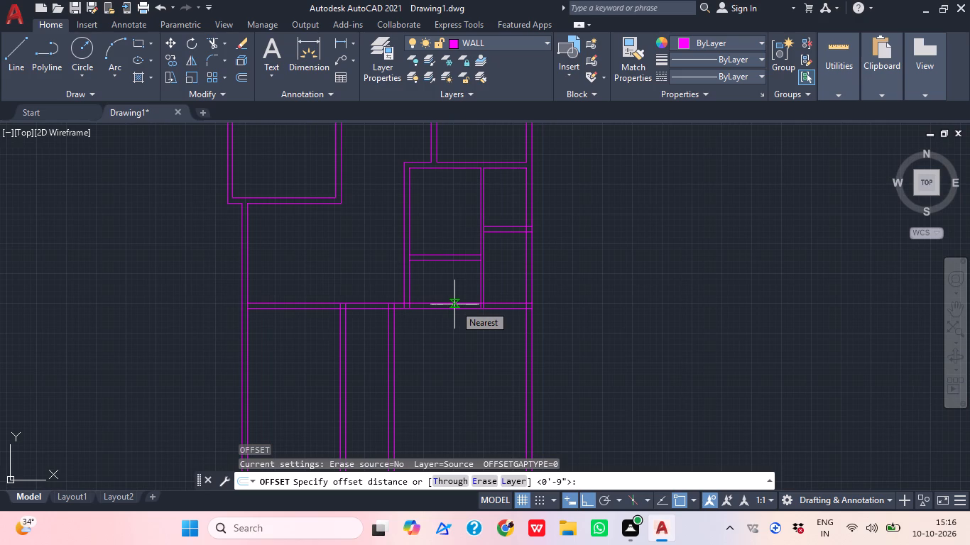
text(13)
text('6")
key(Return)
scroll(326, 305, down, 1)
middle_drag(344, 308, 396, 264)
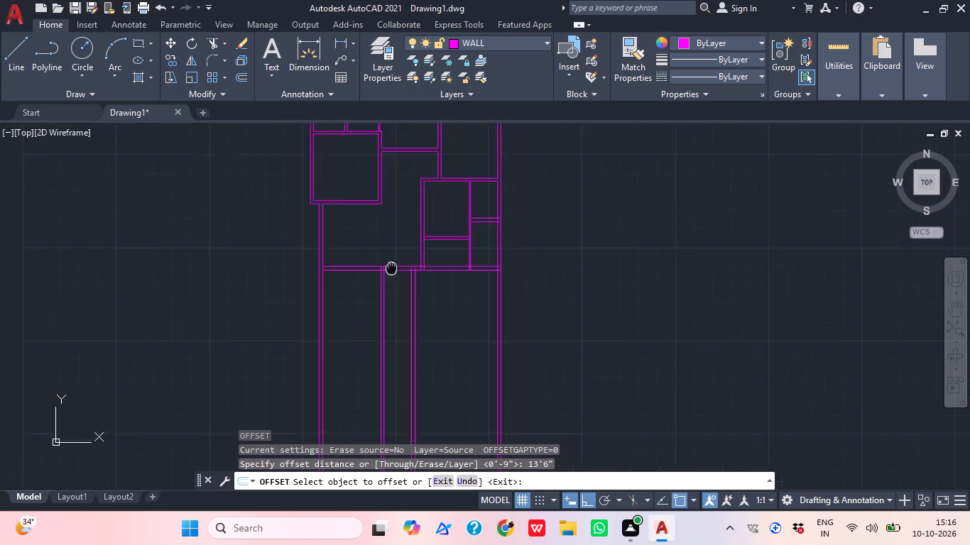
middle_drag(396, 264, 408, 251)
scroll(398, 245, up, 2)
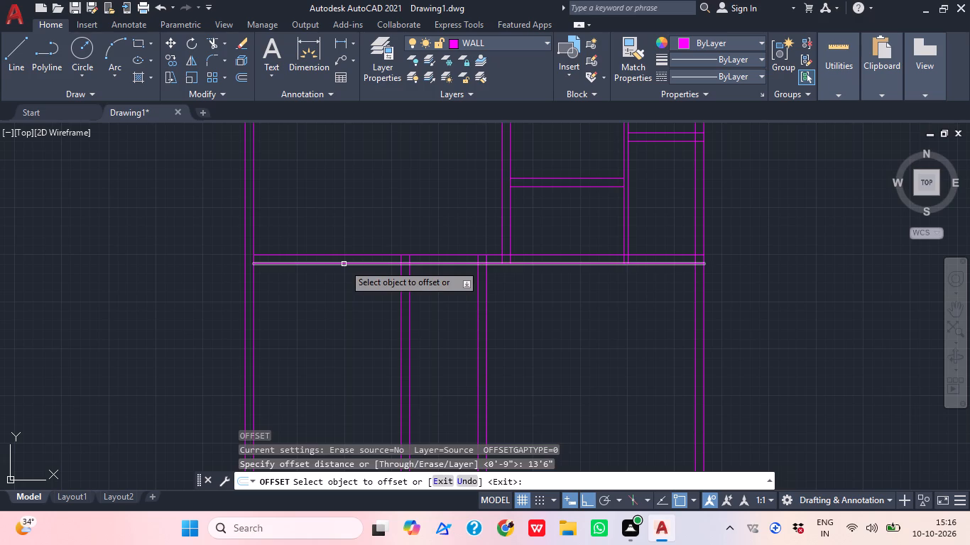
click(344, 264)
click(342, 307)
key(space)
Offset the new east-west line 9" south to form the wall's second face.
key(space)
text(9")
key(Return)
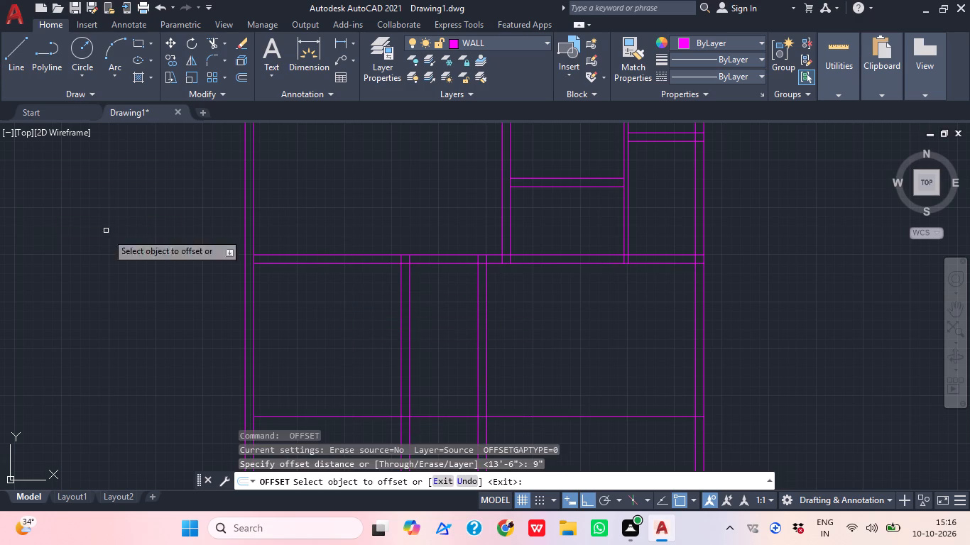
middle_drag(285, 392, 261, 294)
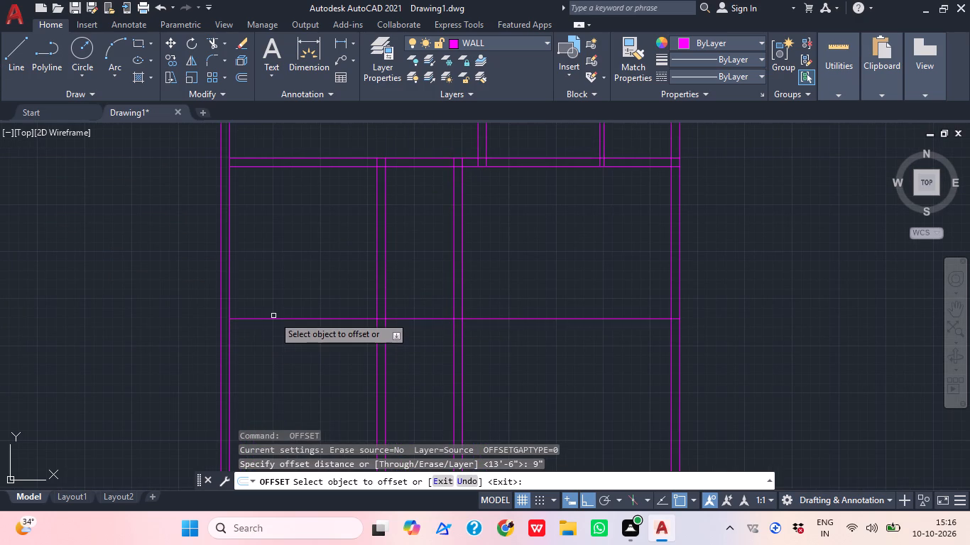
click(273, 316)
click(271, 318)
click(258, 359)
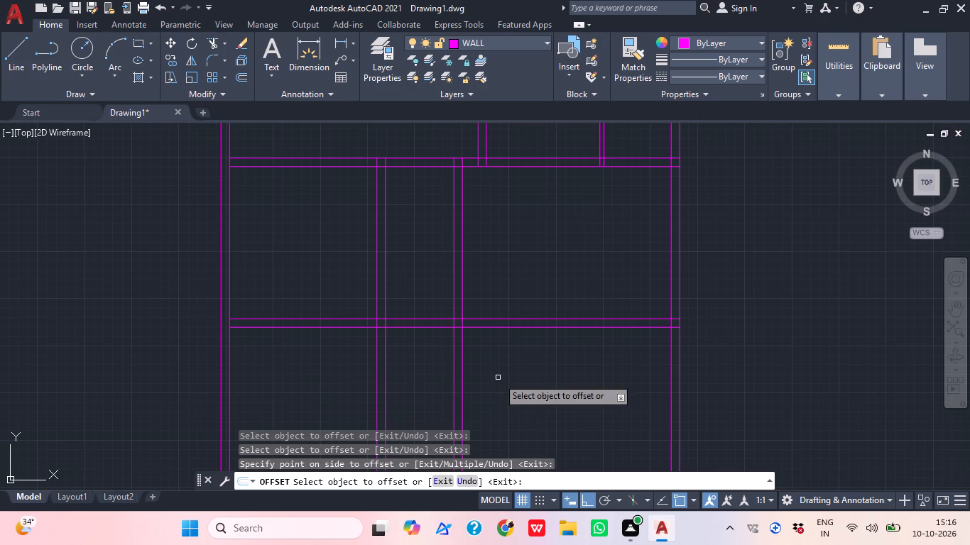
middle_drag(498, 378, 458, 364)
key(Escape)
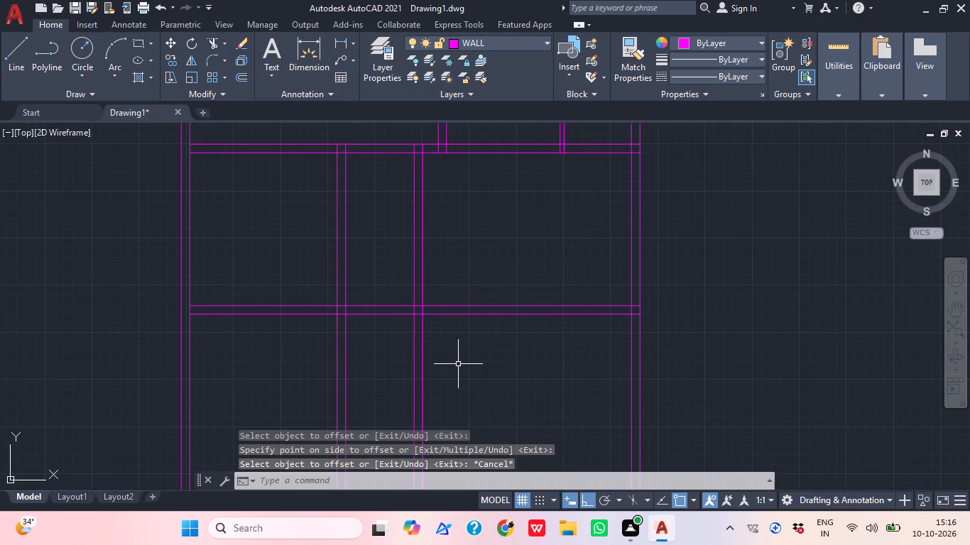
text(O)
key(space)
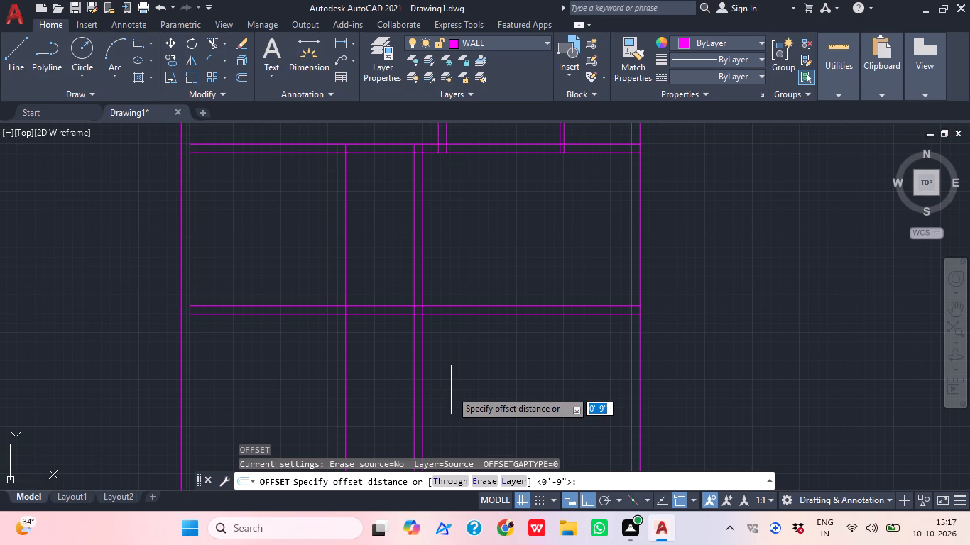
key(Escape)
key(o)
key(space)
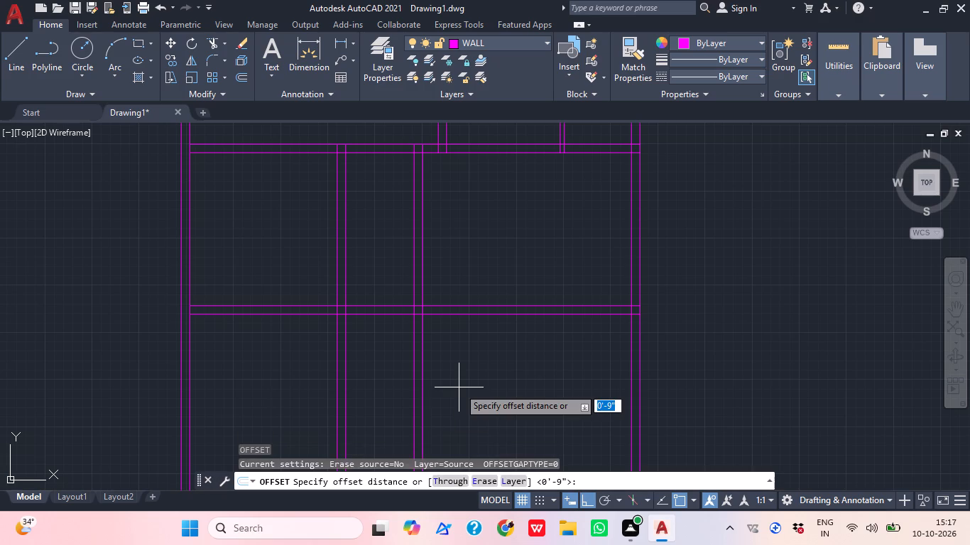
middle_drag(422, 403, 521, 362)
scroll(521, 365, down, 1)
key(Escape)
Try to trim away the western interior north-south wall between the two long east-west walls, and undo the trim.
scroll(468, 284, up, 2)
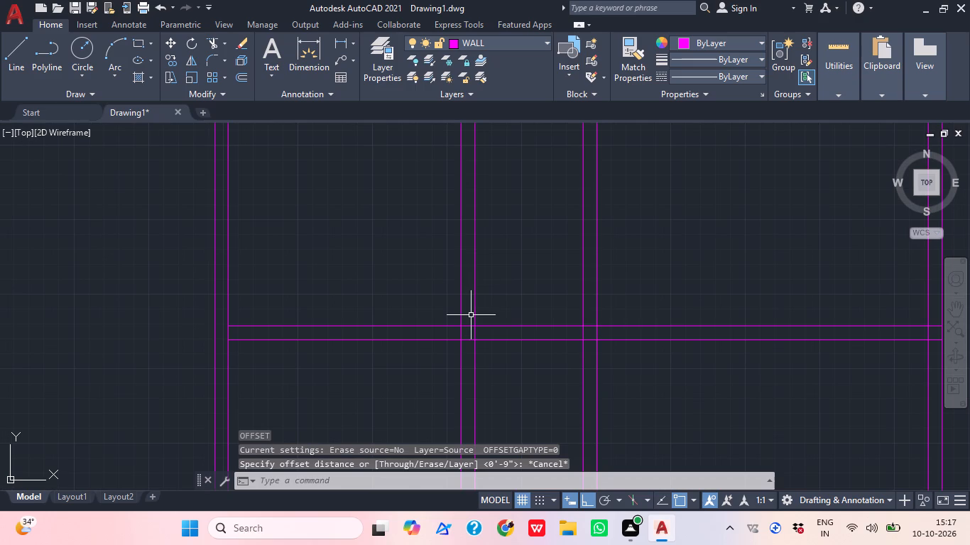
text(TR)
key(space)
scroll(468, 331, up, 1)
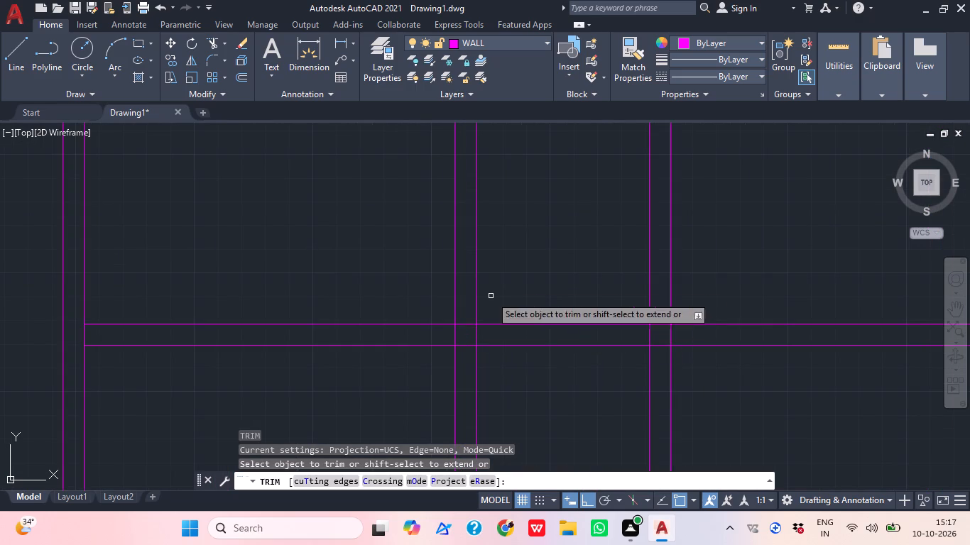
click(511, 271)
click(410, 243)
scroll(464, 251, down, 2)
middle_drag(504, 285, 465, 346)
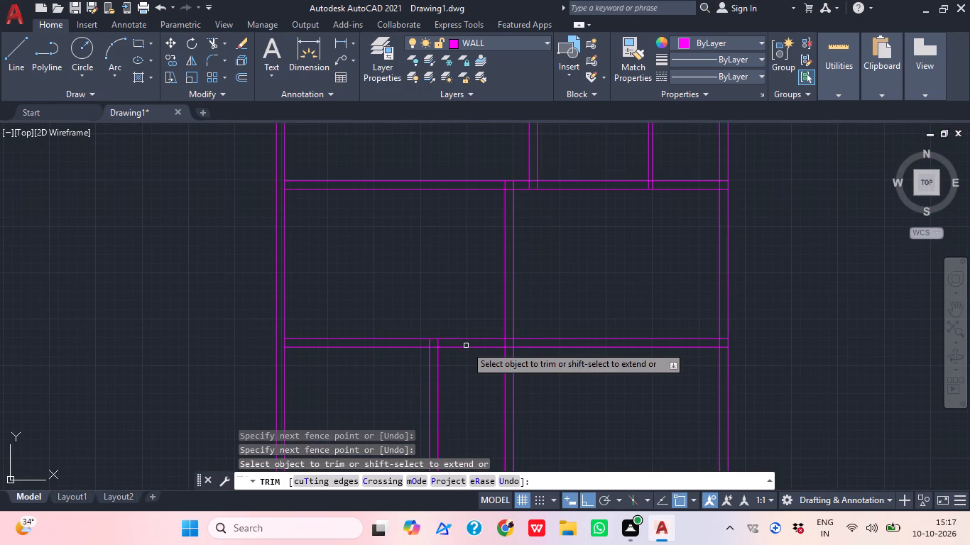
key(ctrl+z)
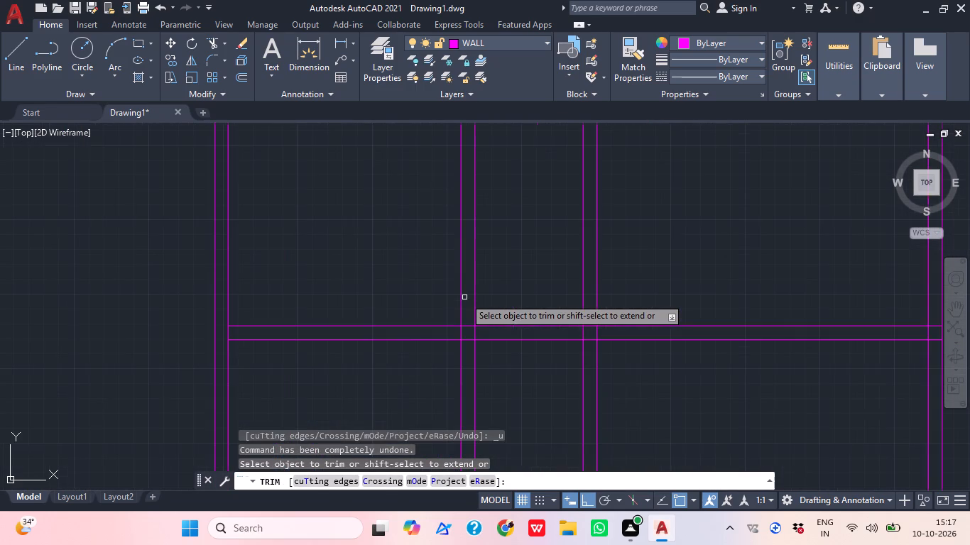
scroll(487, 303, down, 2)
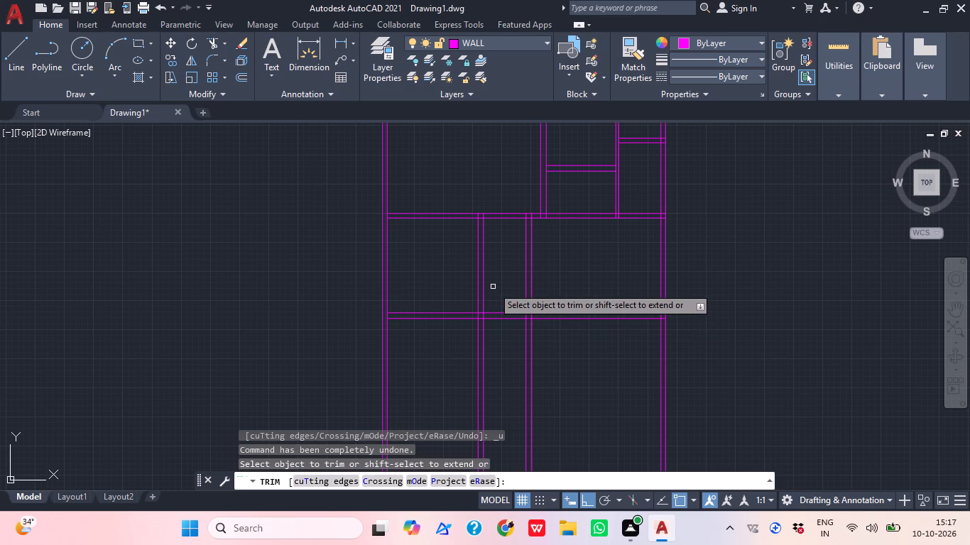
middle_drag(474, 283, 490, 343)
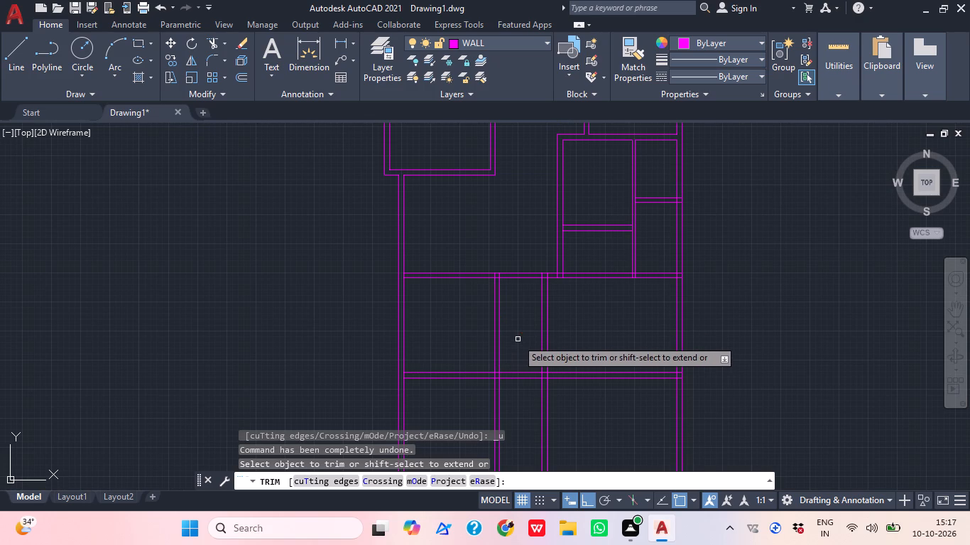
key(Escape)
Trim the new east-west wall's junctions with the west exterior wall and both interior north-south walls so the crossings are open.
middle_drag(562, 419, 562, 368)
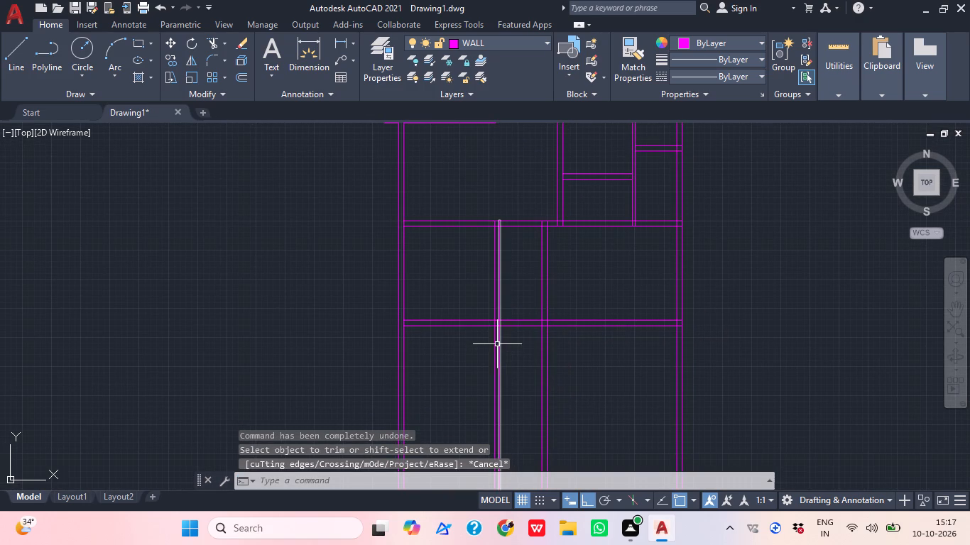
text(TR)
key(space)
scroll(493, 340, up, 3)
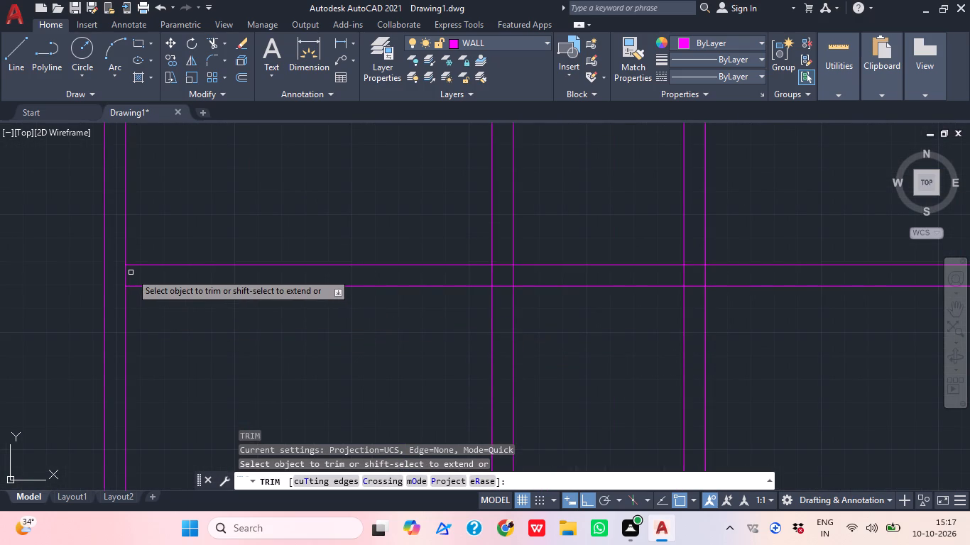
click(123, 272)
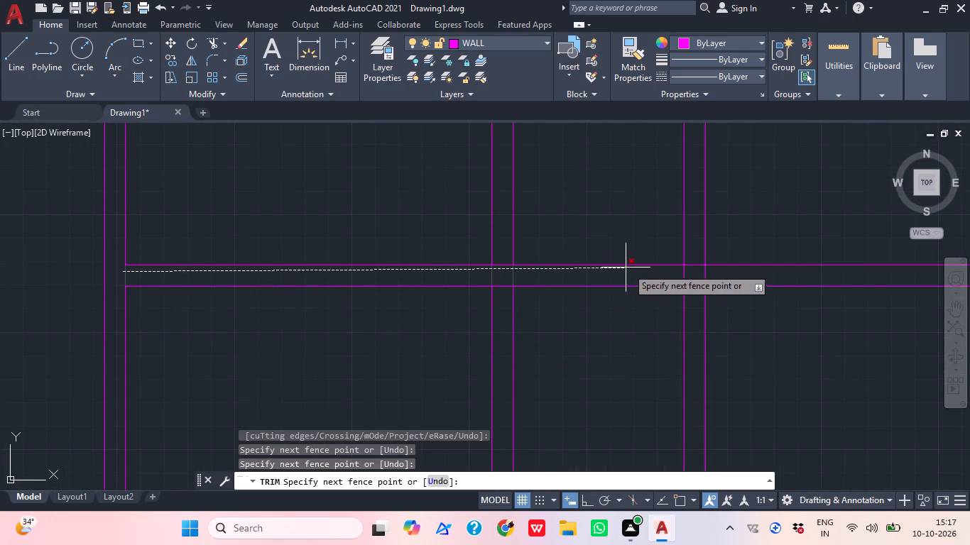
drag(736, 270, 743, 280)
click(499, 286)
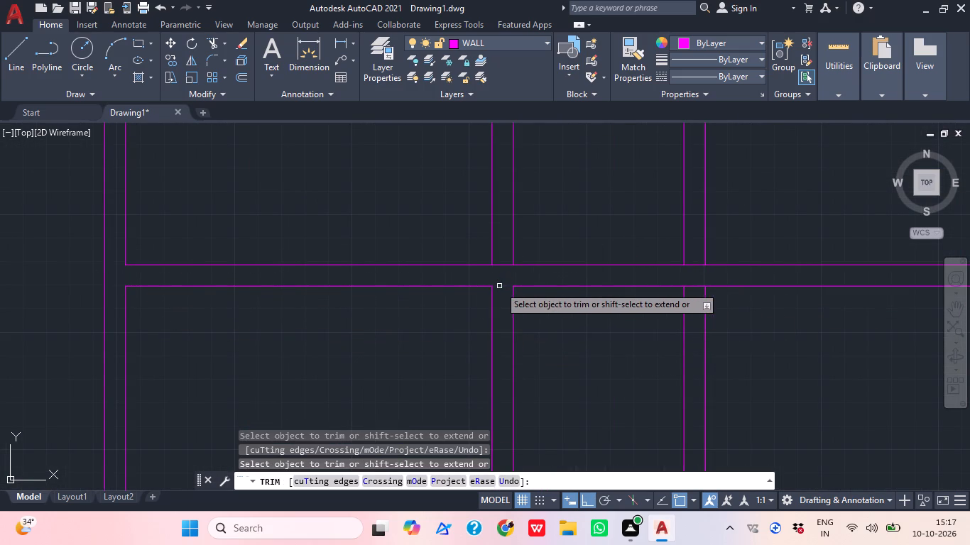
click(509, 259)
click(504, 275)
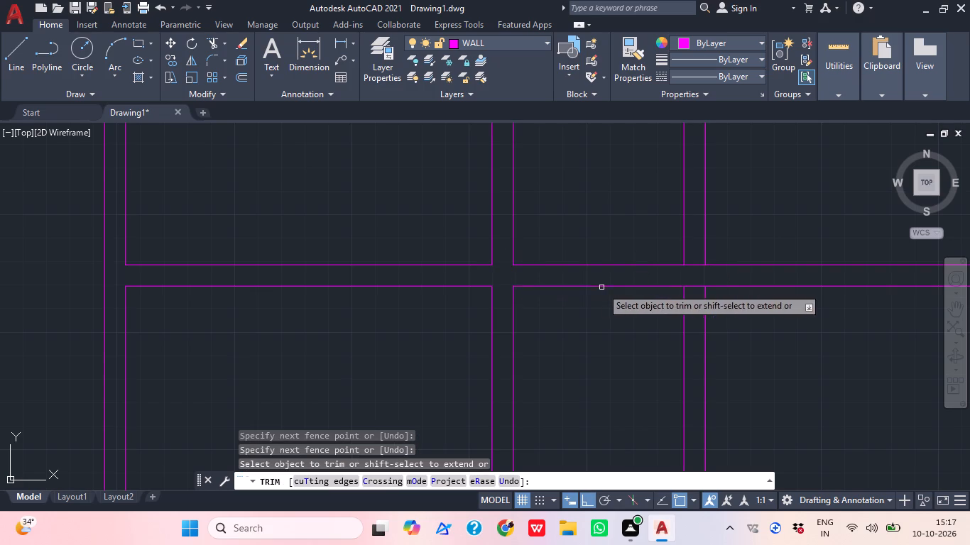
click(696, 301)
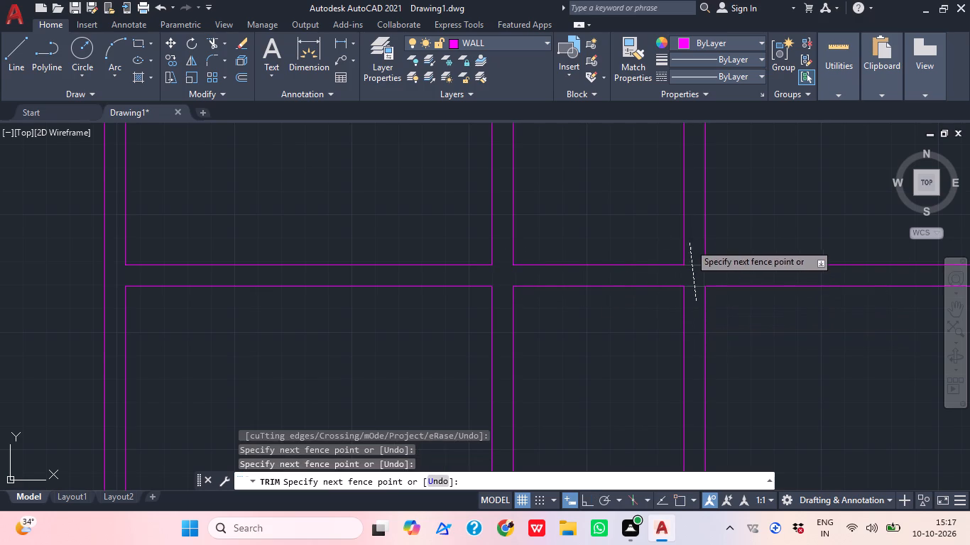
click(690, 243)
Trim the new east-west wall's junction with the east exterior wall, removing the inner line and the overlapping wall ends.
scroll(625, 267, down, 2)
scroll(866, 287, up, 2)
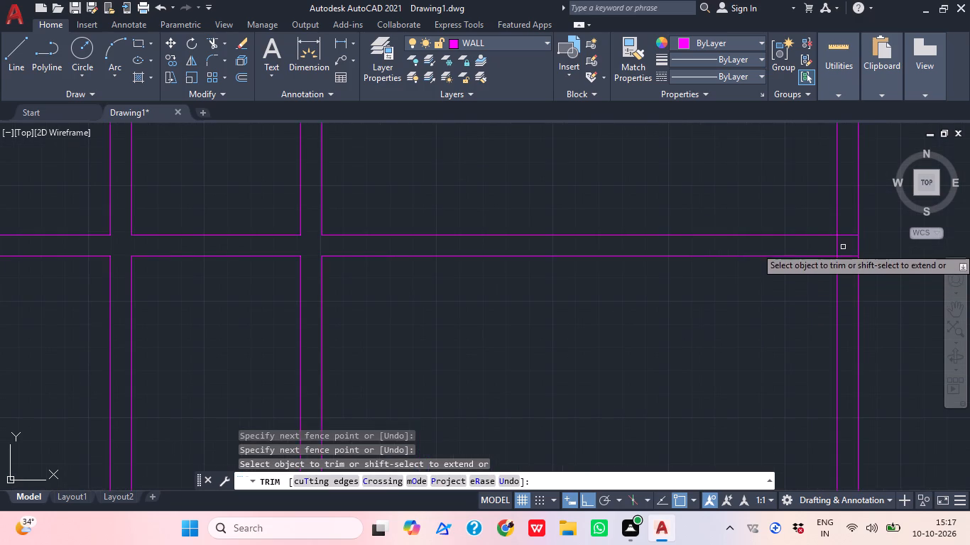
click(848, 249)
click(837, 248)
click(849, 252)
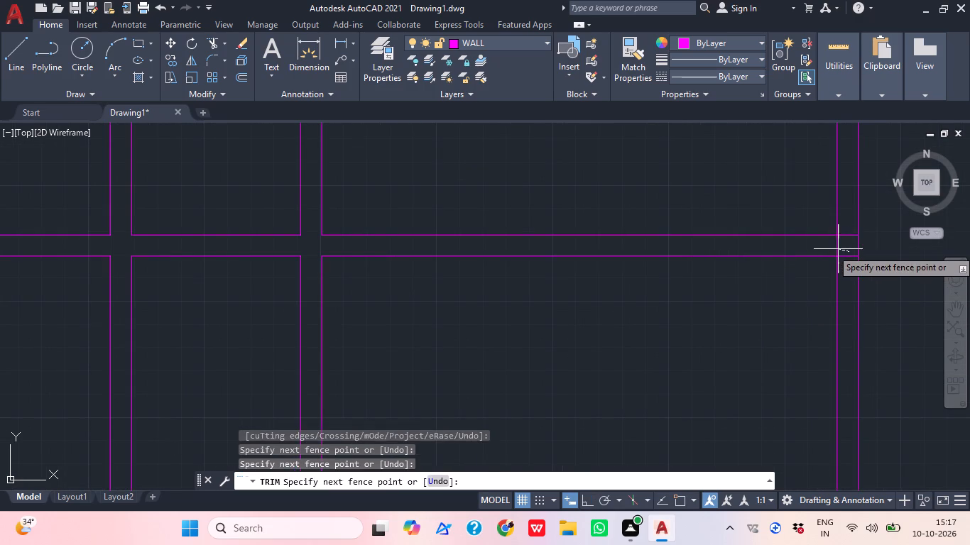
click(838, 249)
click(844, 265)
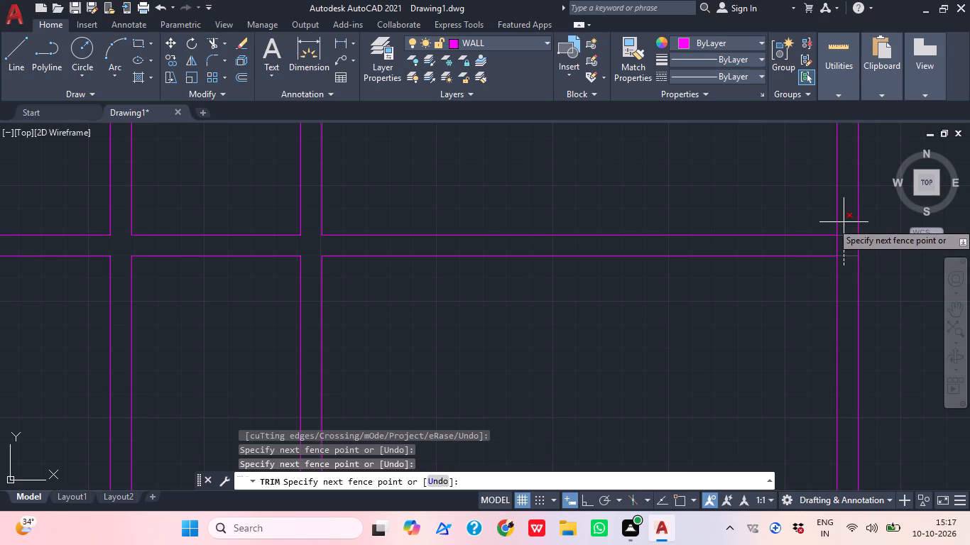
click(844, 222)
drag(852, 251, 844, 251)
click(814, 254)
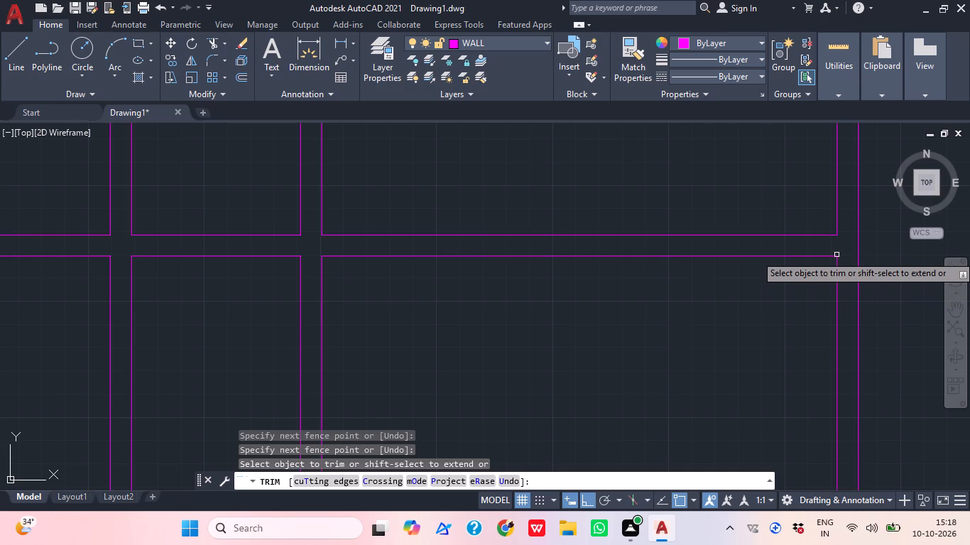
middle_drag(783, 261, 771, 307)
key(Escape)
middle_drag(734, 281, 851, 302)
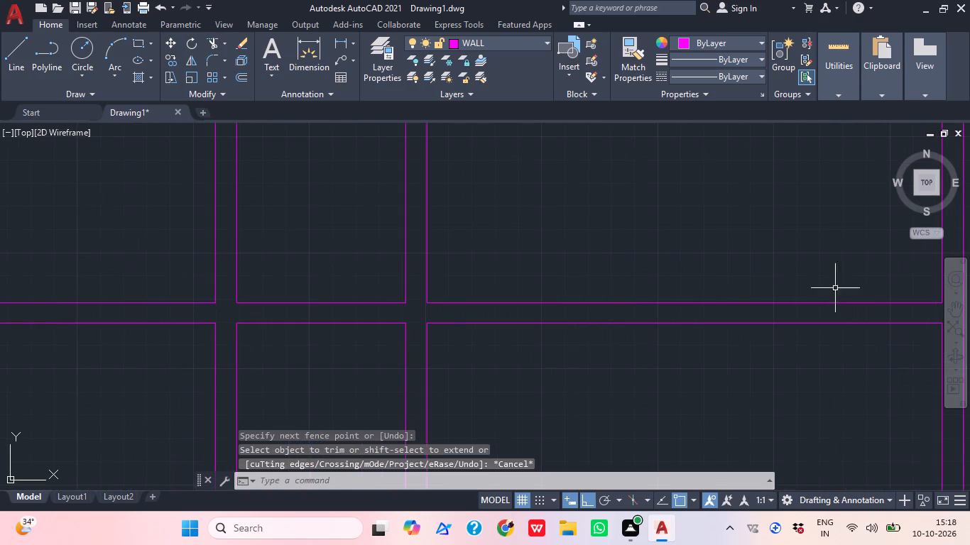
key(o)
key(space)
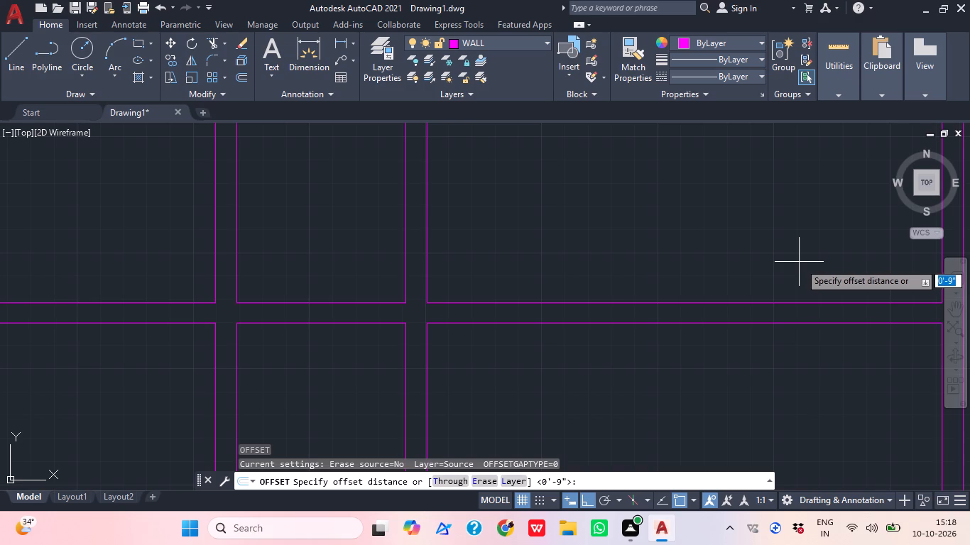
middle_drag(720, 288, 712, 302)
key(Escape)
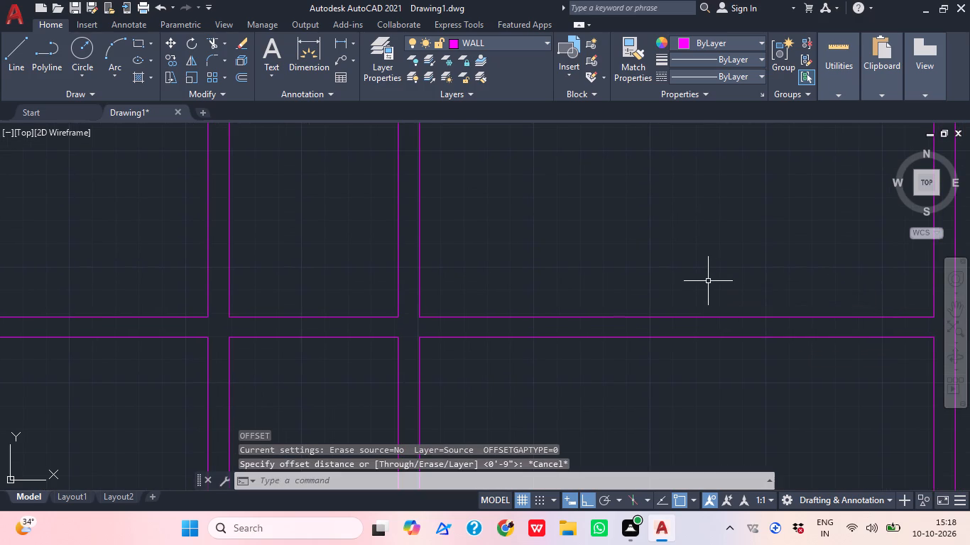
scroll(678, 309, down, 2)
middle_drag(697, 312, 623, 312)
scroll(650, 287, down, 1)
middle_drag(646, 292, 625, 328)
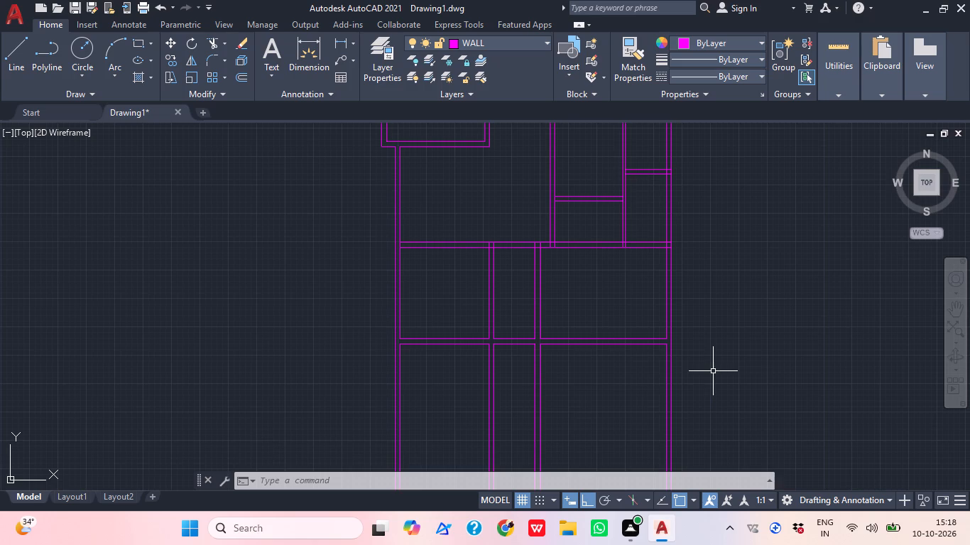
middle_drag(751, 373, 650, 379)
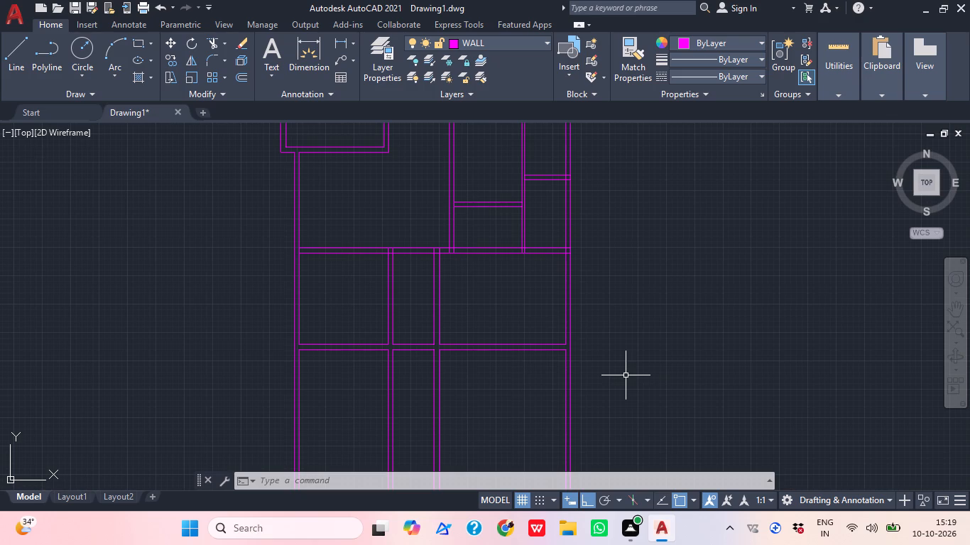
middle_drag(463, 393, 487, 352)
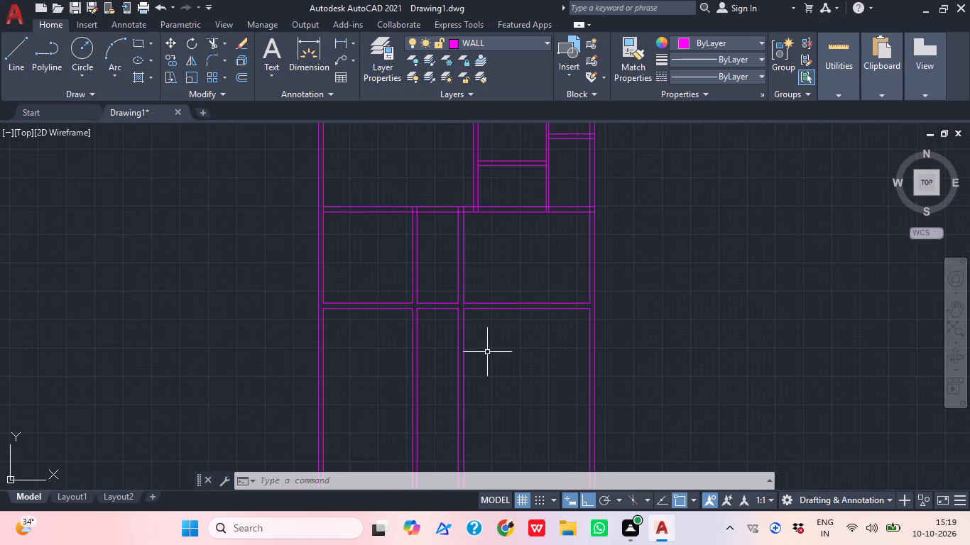
Offset the western interior north-south wall's west face 17'9" west, south of the lower east-west wall.
text(O)
key(space)
middle_drag(420, 348, 462, 312)
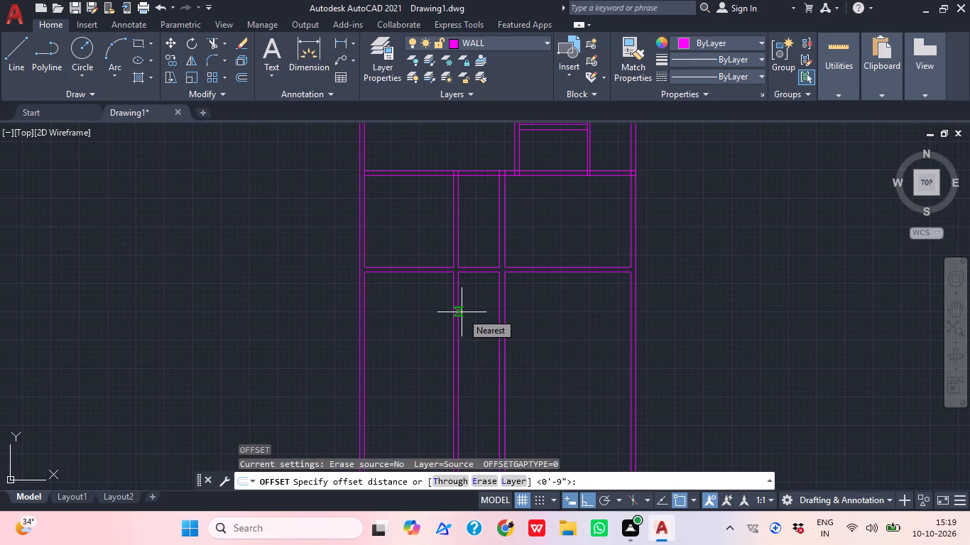
text(17'9)
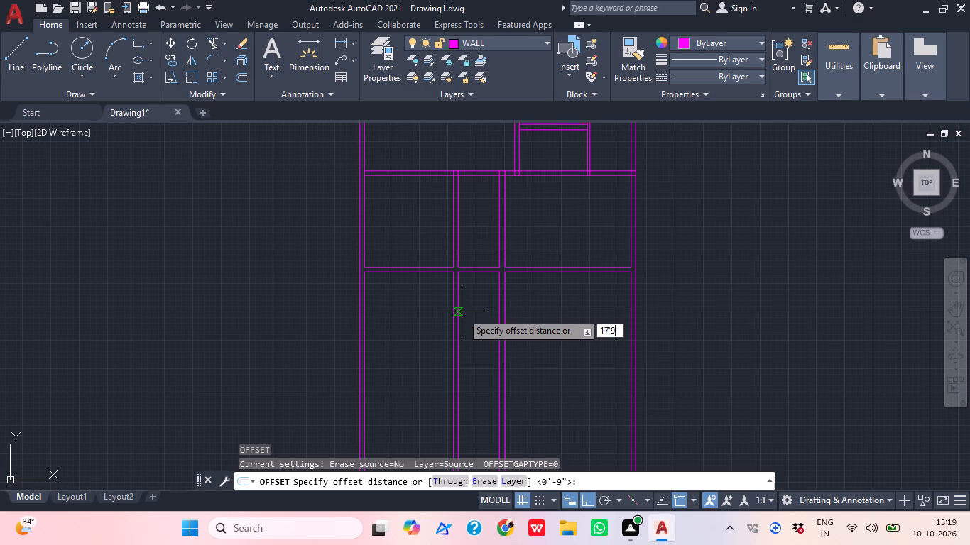
key(shift+quotedbl)
key(Return)
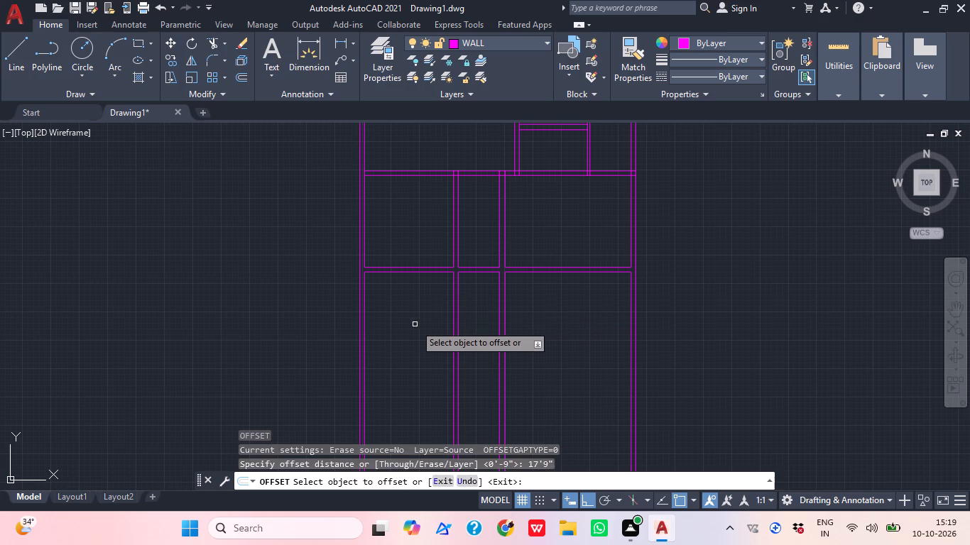
scroll(451, 328, up, 1)
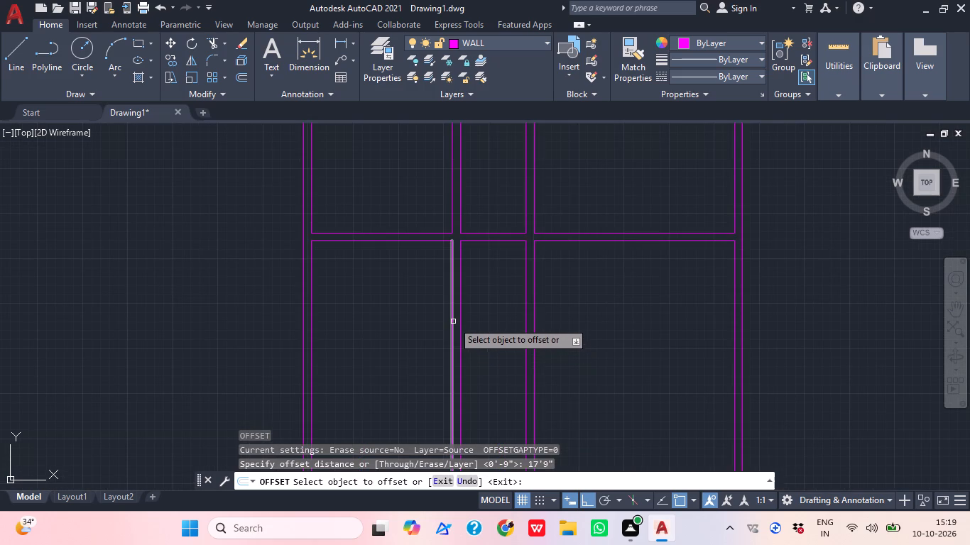
click(453, 321)
click(298, 335)
middle_drag(361, 333, 359, 326)
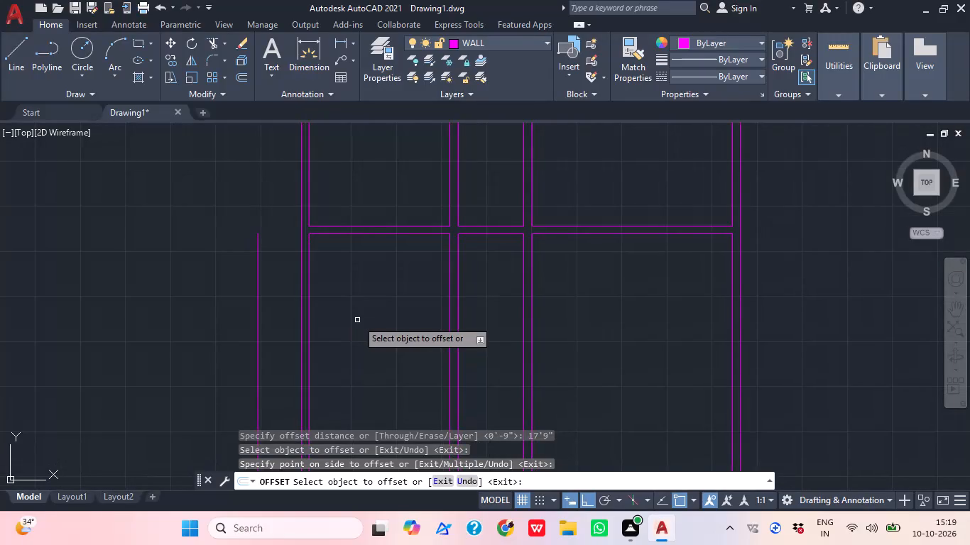
Offset the new north-south line 9" west to form the second face of the projecting exterior wall.
key(space)
key(space)
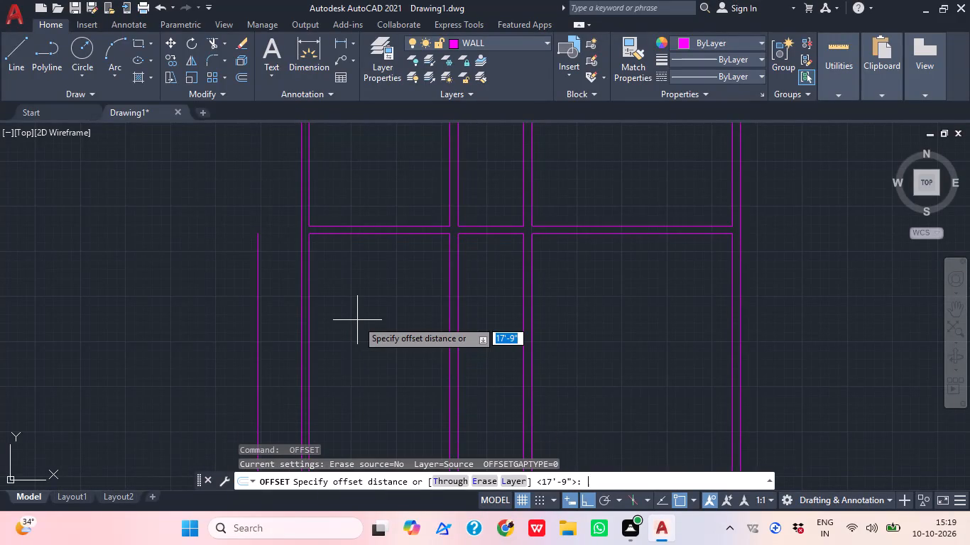
text(9")
key(Return)
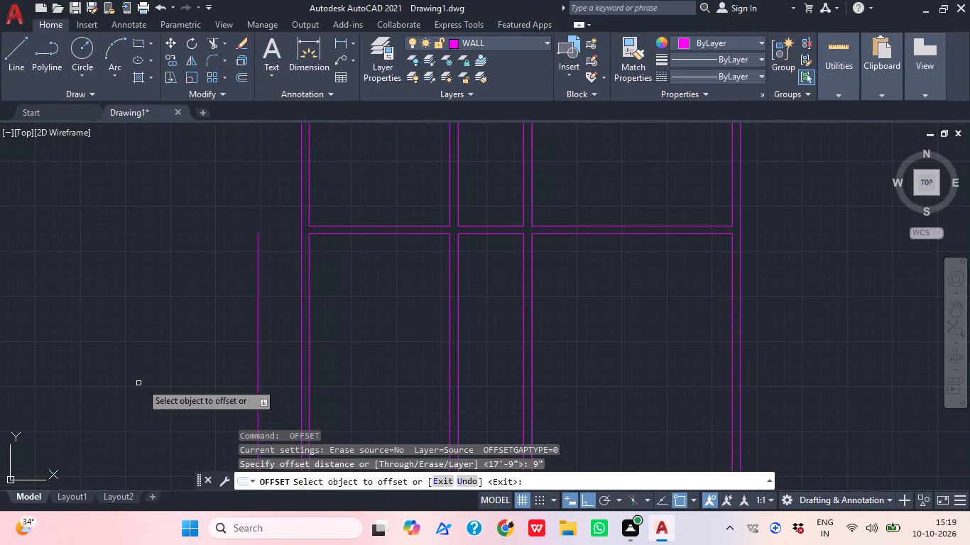
click(256, 307)
click(212, 317)
key(Escape)
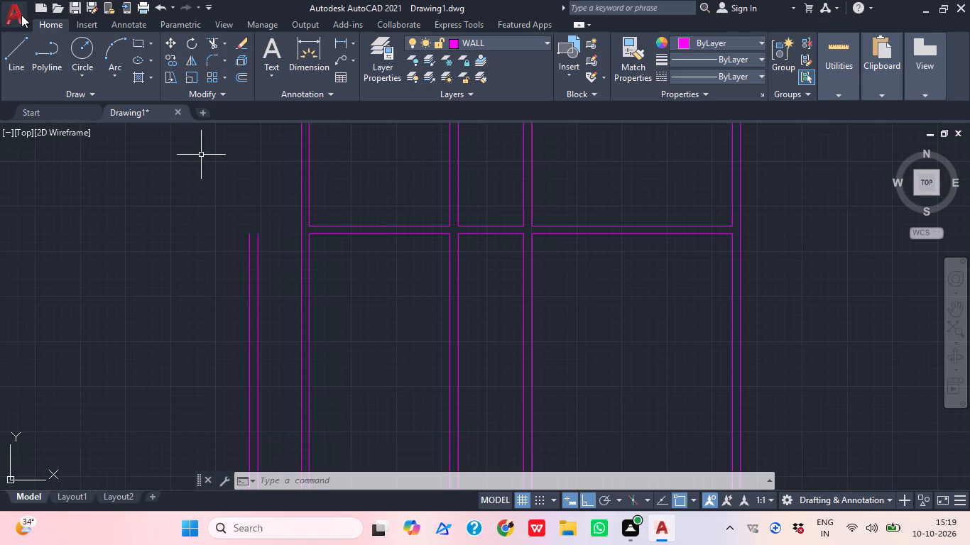
key(Escape)
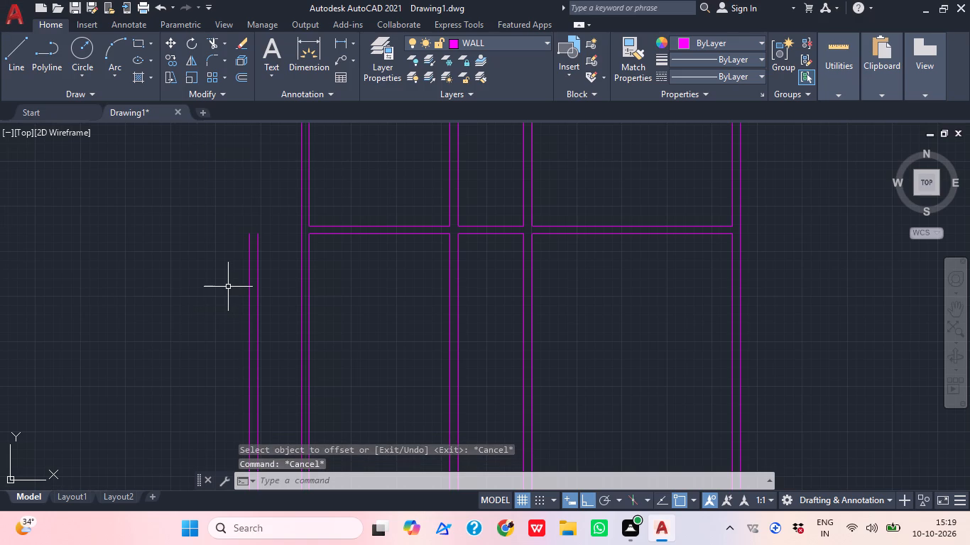
Extend the lower east-west wall's north face to the existing west wall's outer line and its south face to the new outer west line.
text(EX)
key(space)
drag(326, 238, 324, 223)
click(319, 198)
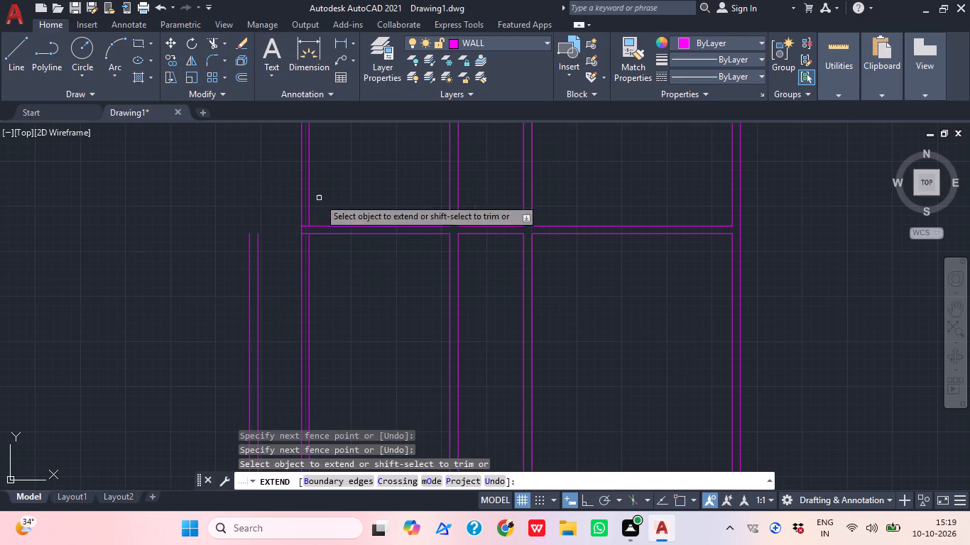
drag(350, 256, 352, 243)
click(339, 207)
click(332, 227)
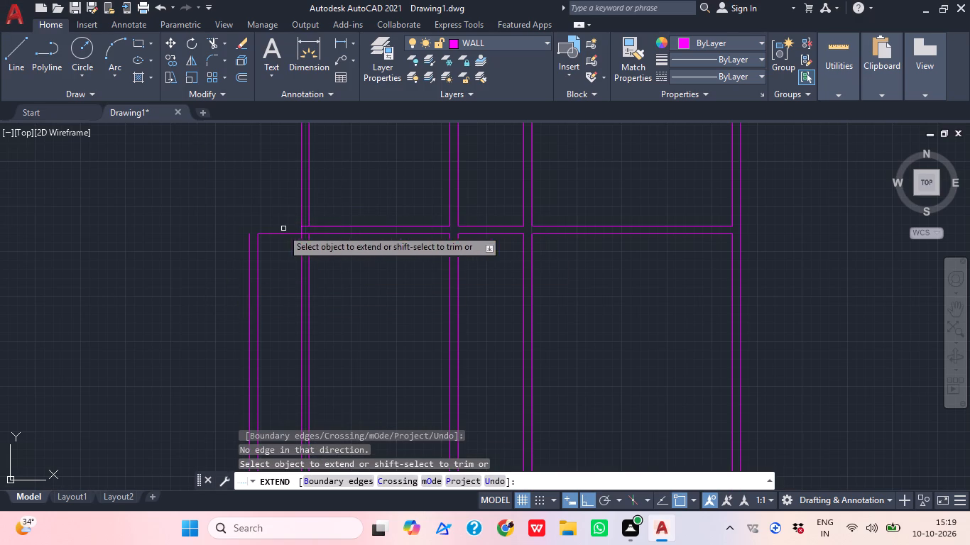
click(250, 274)
click(239, 251)
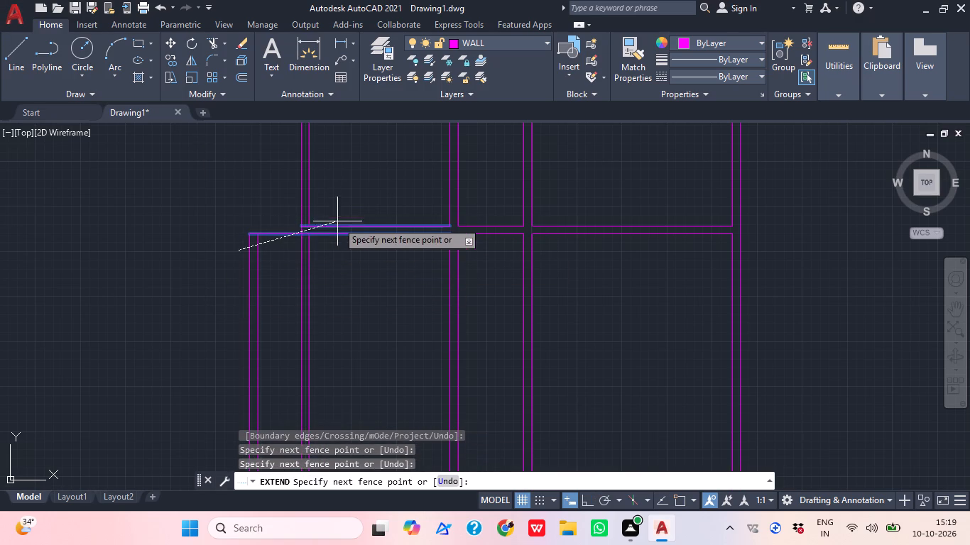
click(399, 203)
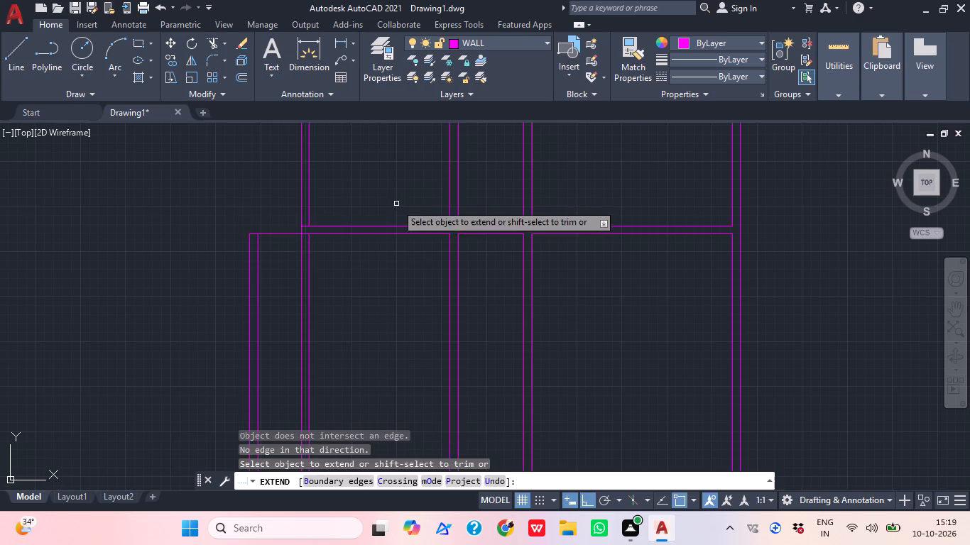
key(Escape)
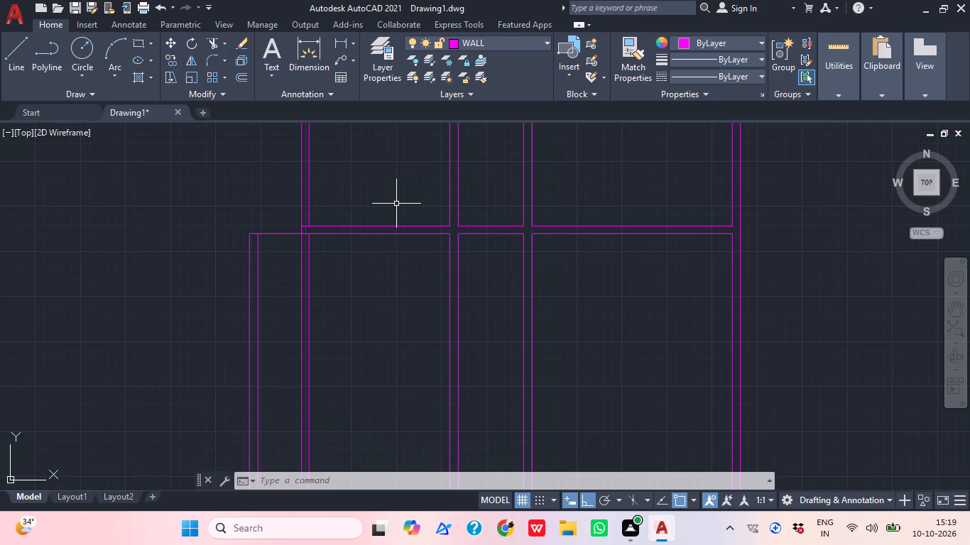
middle_drag(329, 224, 376, 211)
key(Escape)
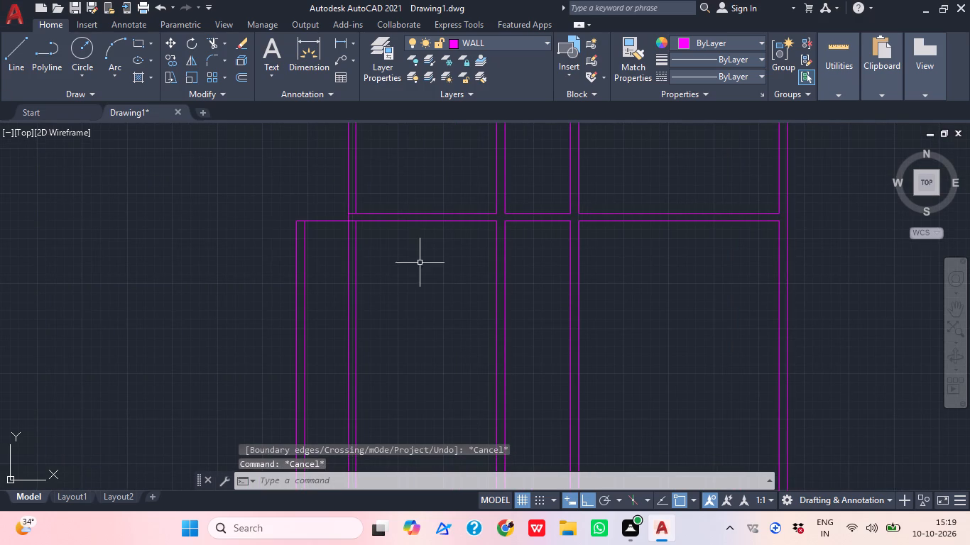
Trim away both lines of the original west exterior wall south of the lower east-west wall.
text(TR)
key(space)
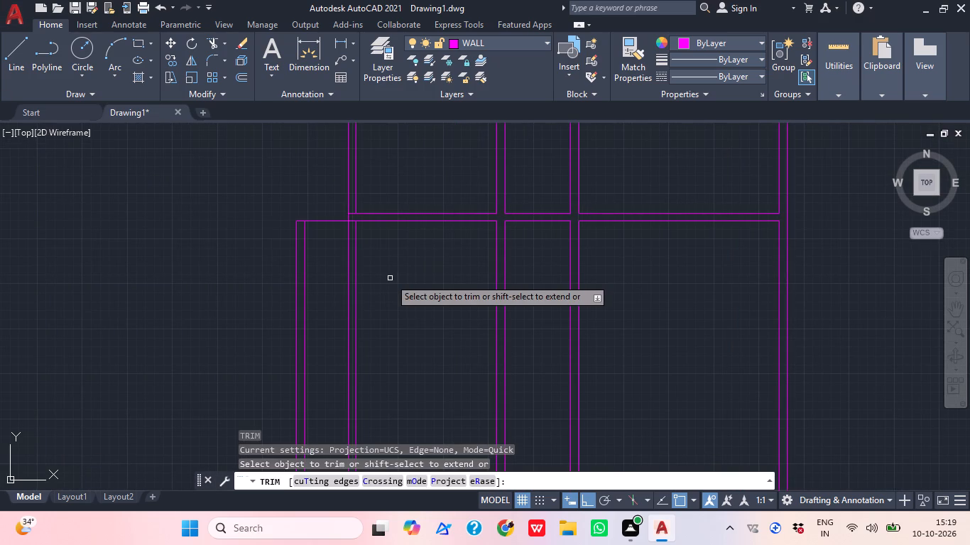
click(390, 278)
click(338, 282)
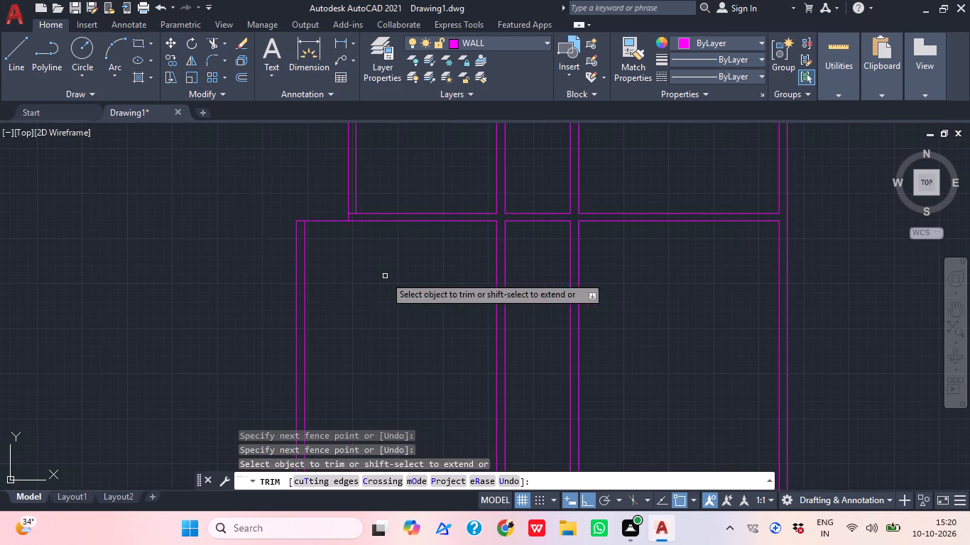
middle_drag(394, 265, 410, 336)
scroll(401, 282, down, 1)
middle_drag(437, 288, 410, 323)
scroll(437, 288, down, 1)
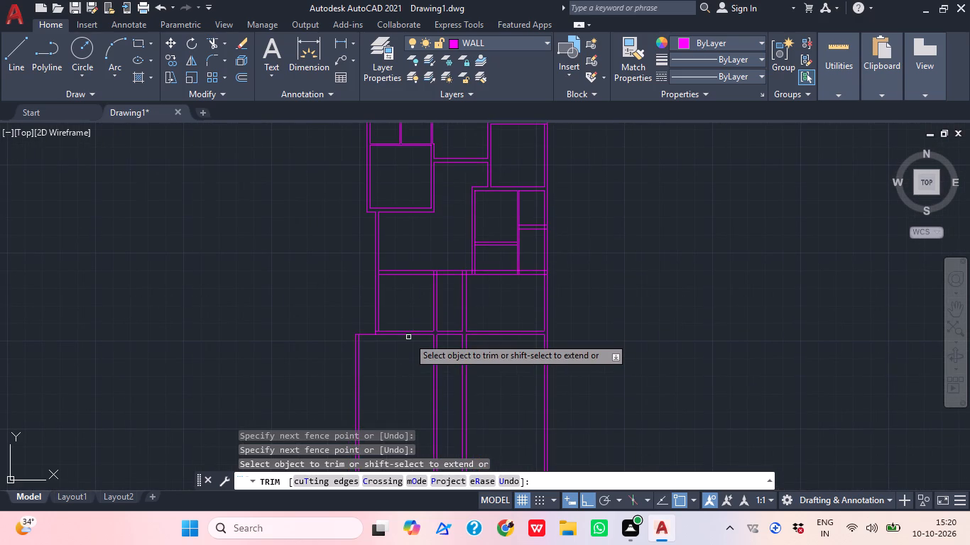
middle_click(408, 337)
key(Escape)
Offset the lower east-west wall's south face 12' south within the widened western room.
middle_drag(391, 351, 392, 350)
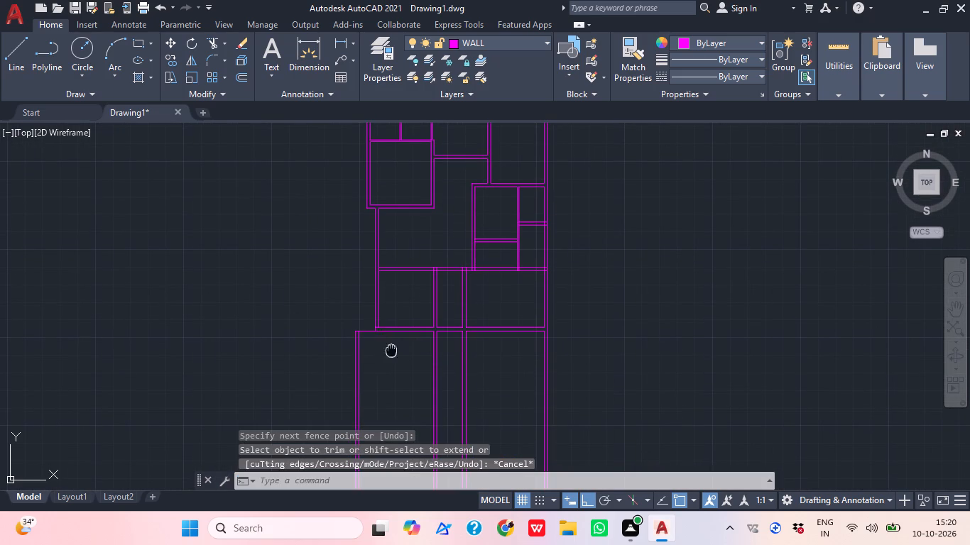
middle_drag(392, 350, 393, 304)
scroll(393, 304, up, 1)
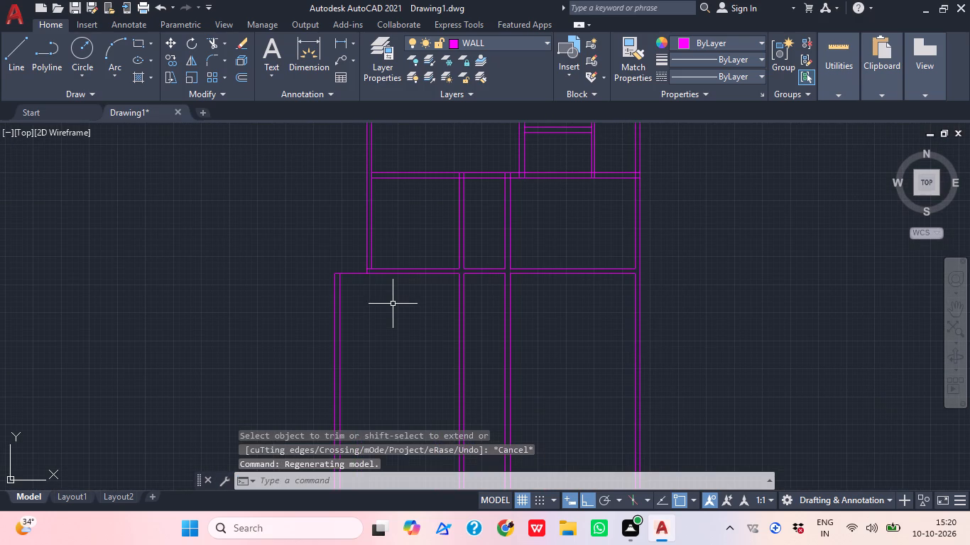
middle_drag(393, 313, 390, 282)
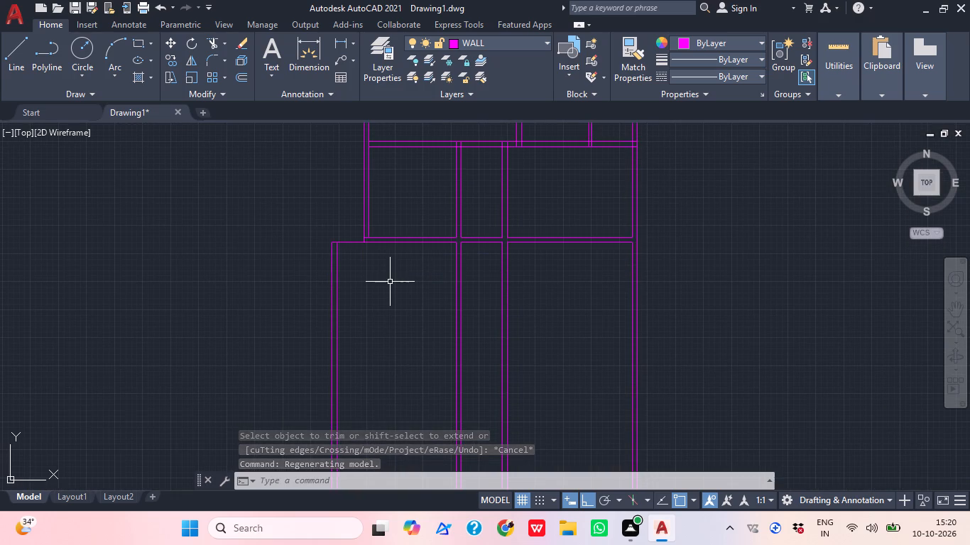
text(O)
key(space)
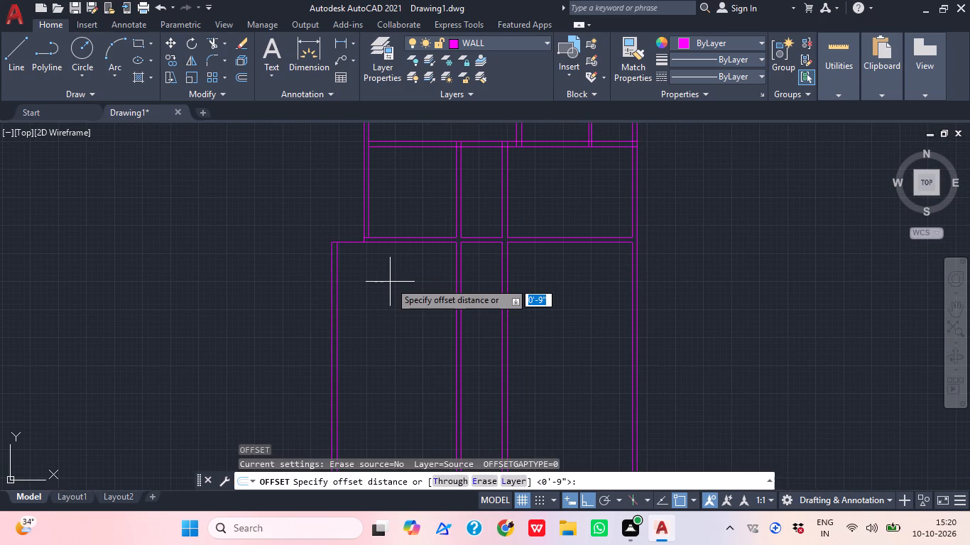
text(12')
key(Return)
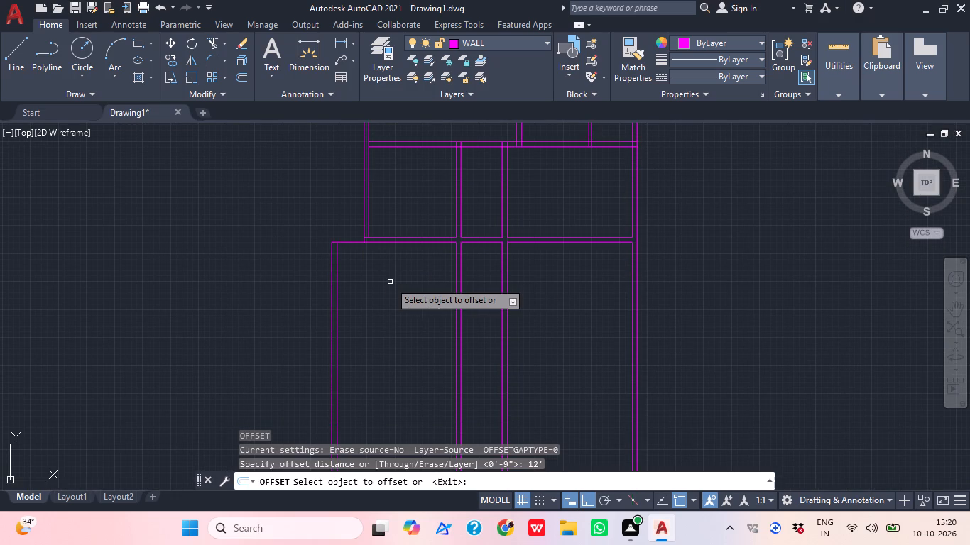
click(410, 245)
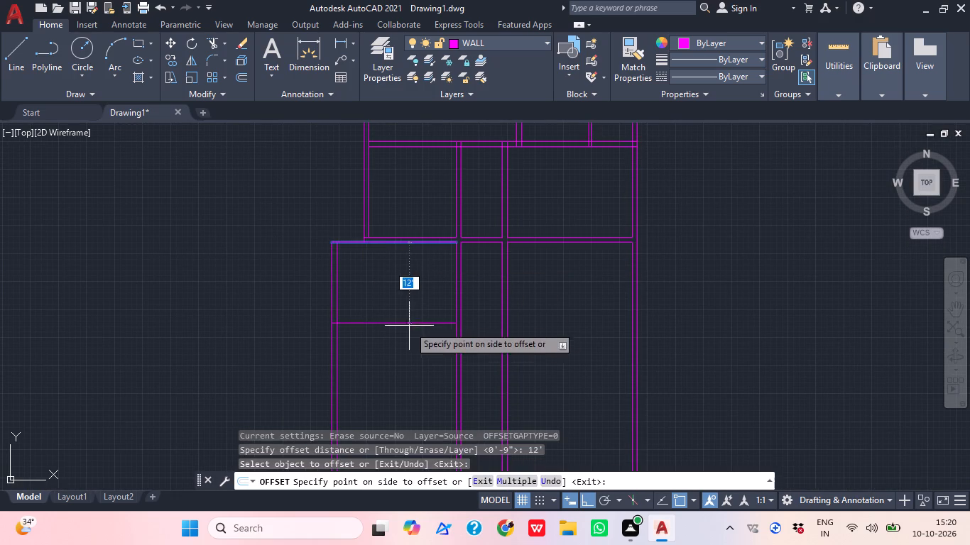
click(402, 345)
key(space)
Offset the new east-west line in the western room 9" south to form the wall's second face.
key(space)
text(9")
key(Return)
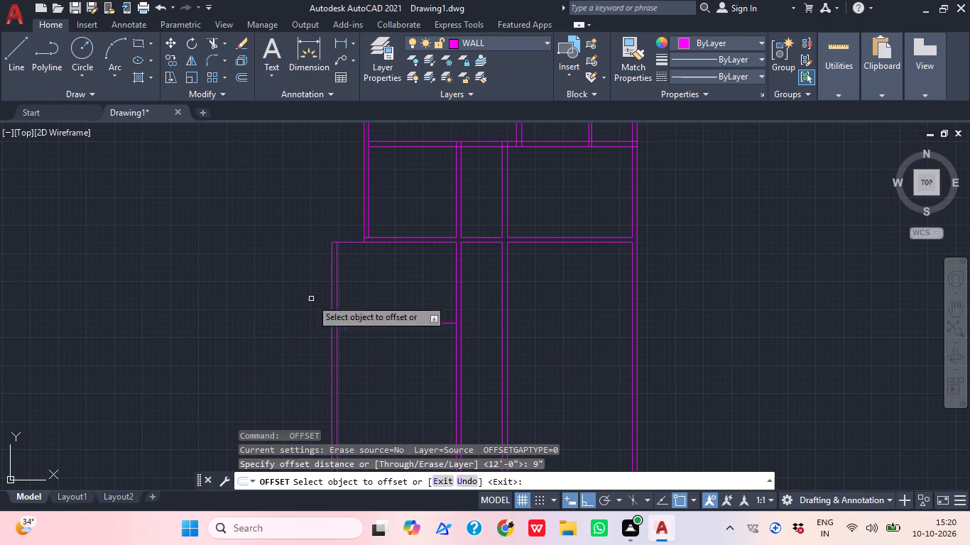
click(389, 322)
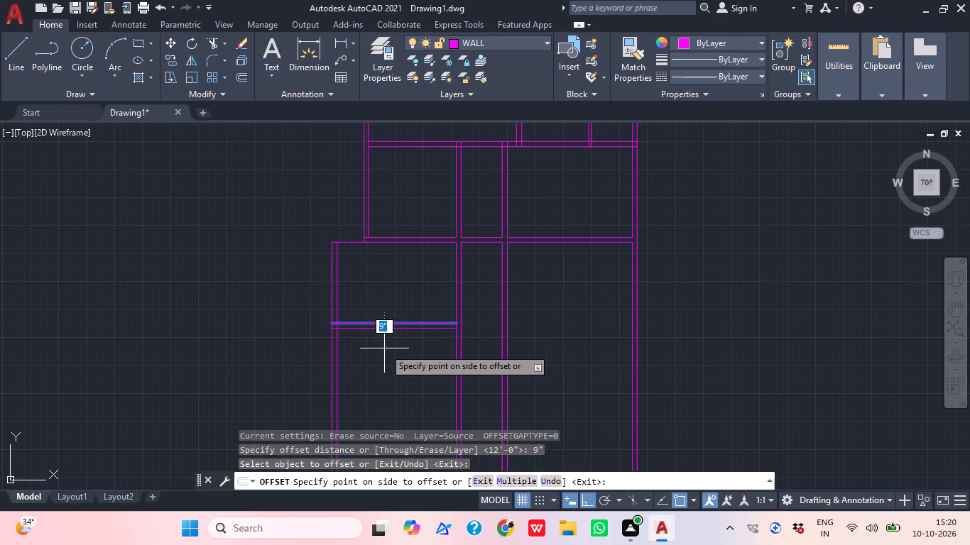
click(386, 354)
middle_drag(402, 292, 364, 295)
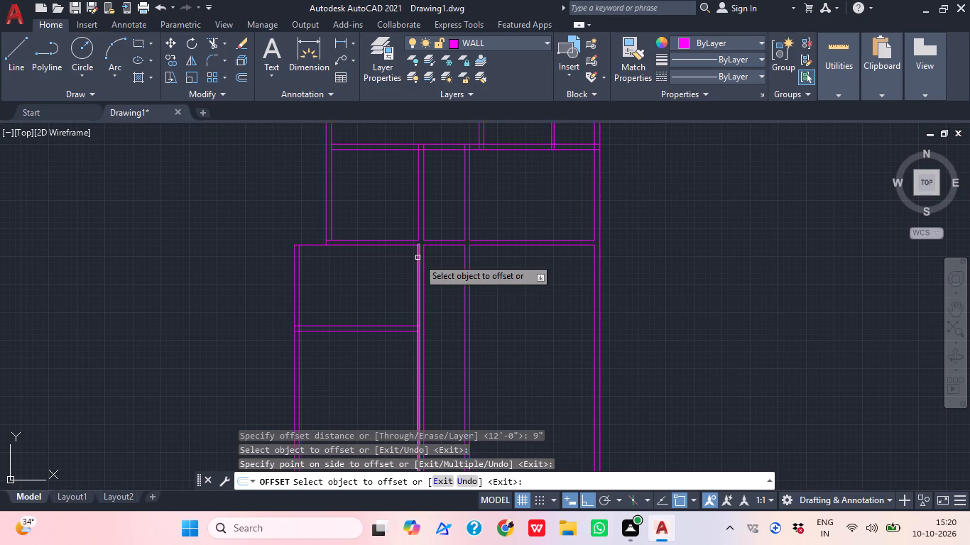
middle_drag(494, 314, 462, 311)
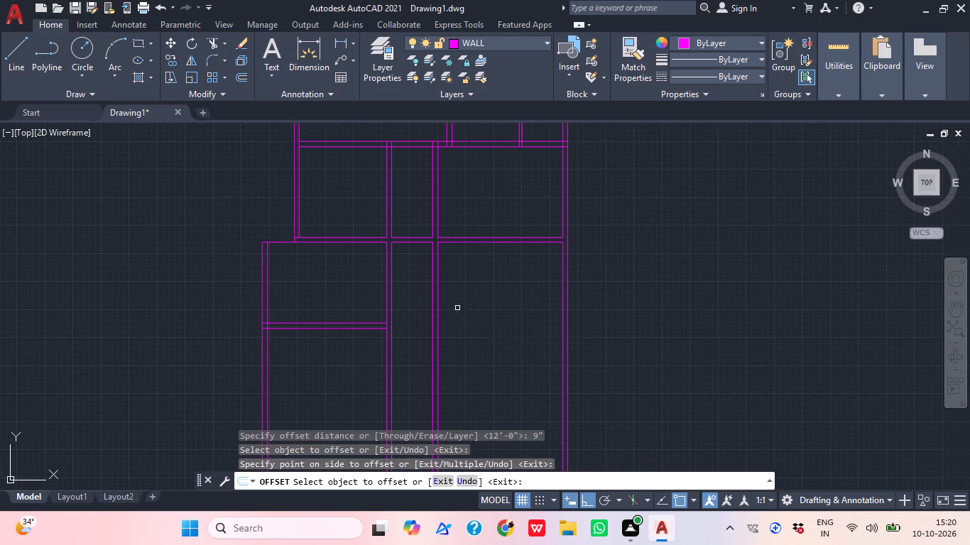
key(Escape)
Offset the outer line of the west exterior wall 4' west, beside the room north of the widened western room.
middle_drag(282, 240, 325, 281)
scroll(293, 247, down, 1)
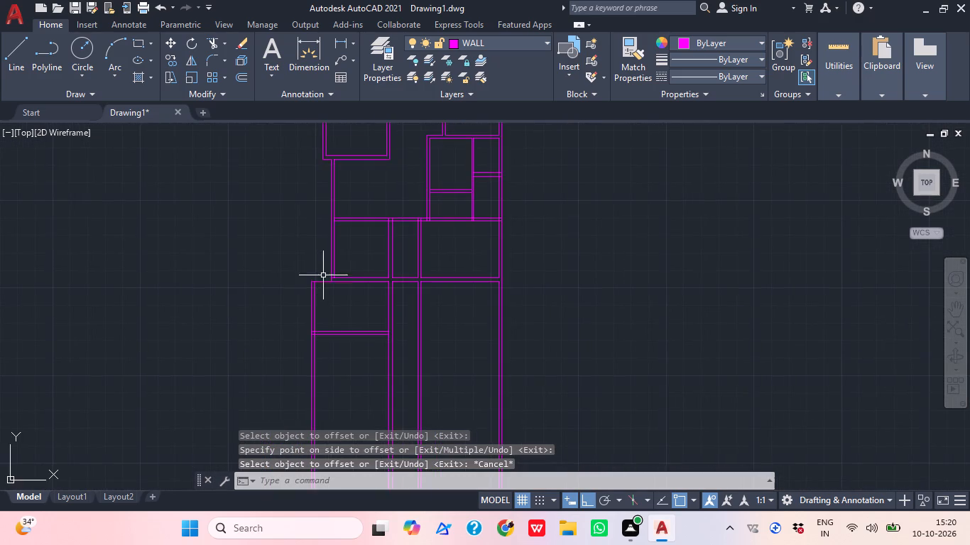
scroll(333, 226, up, 2)
key(o)
key(space)
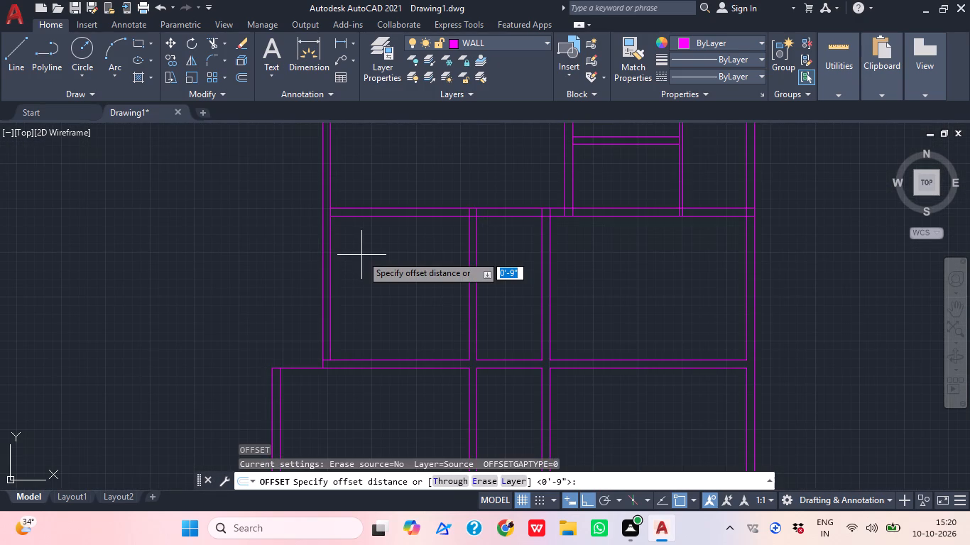
text(4')
key(Return)
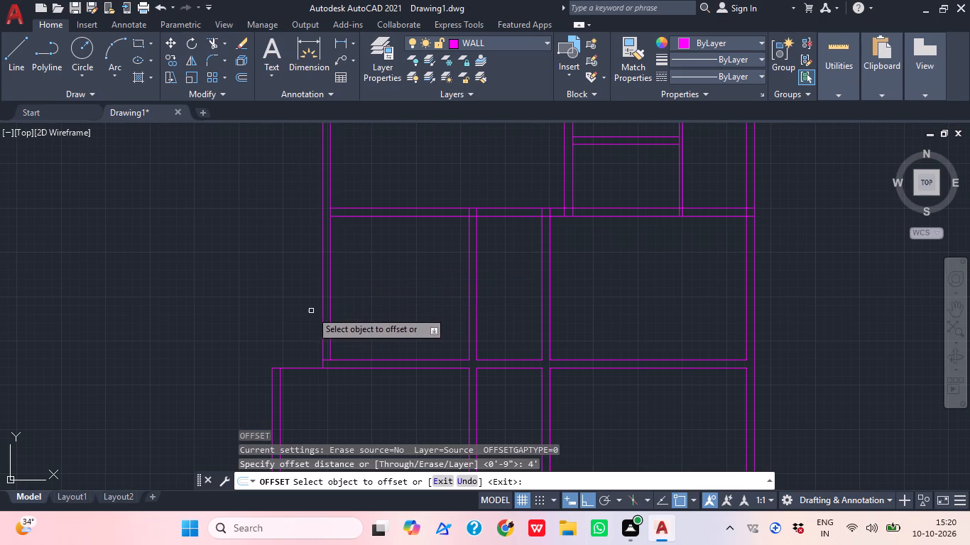
click(321, 311)
click(284, 311)
key(Escape)
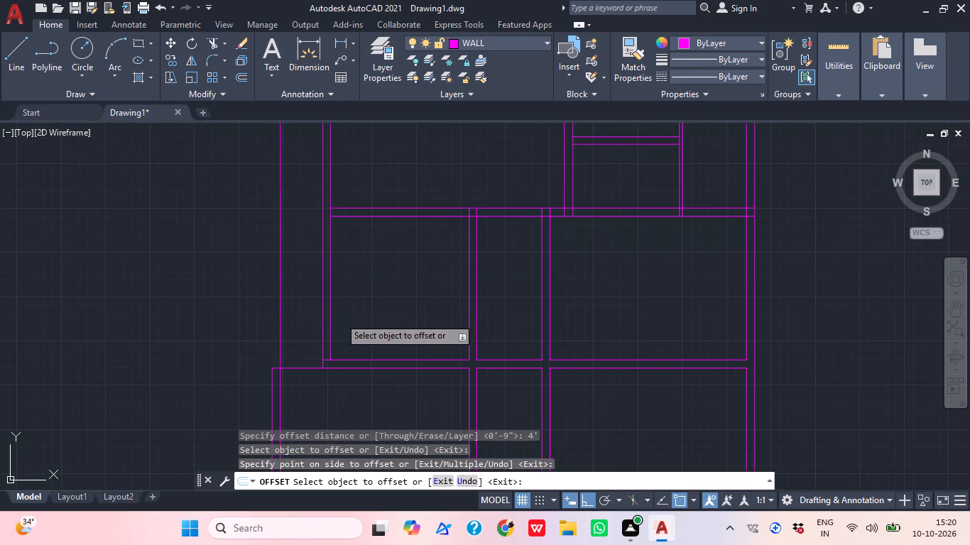
Extend the lower east-west wall's north face west to the 4' offset line.
text(EX)
key(space)
click(353, 362)
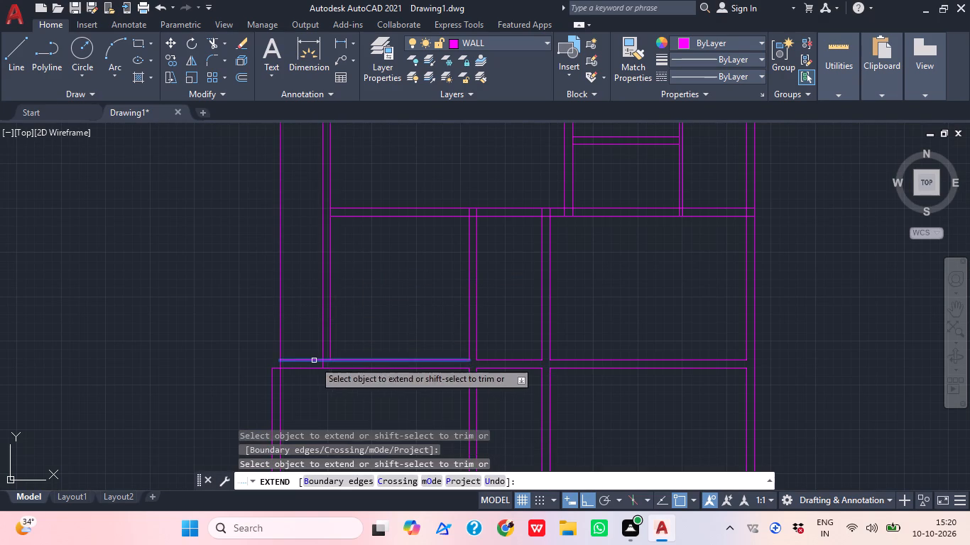
click(303, 363)
click(245, 360)
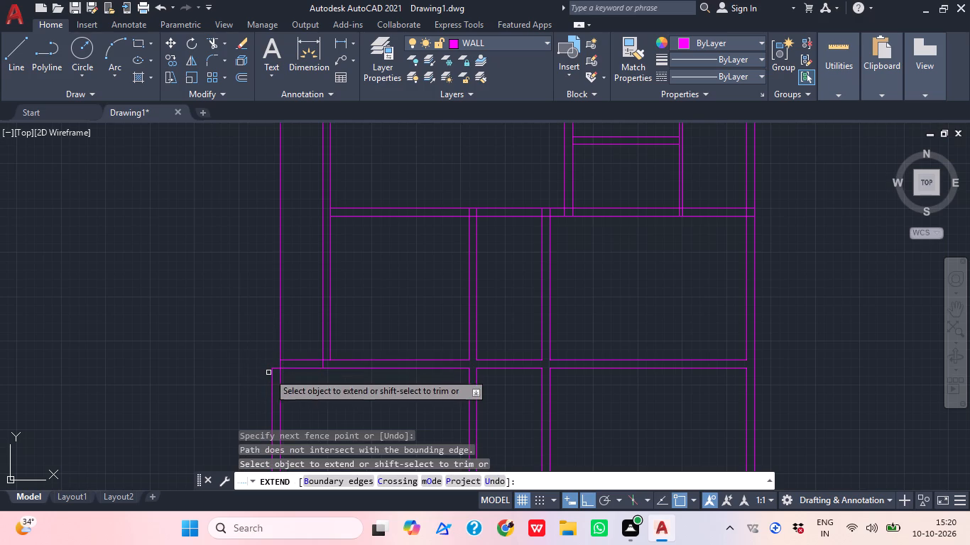
key(Escape)
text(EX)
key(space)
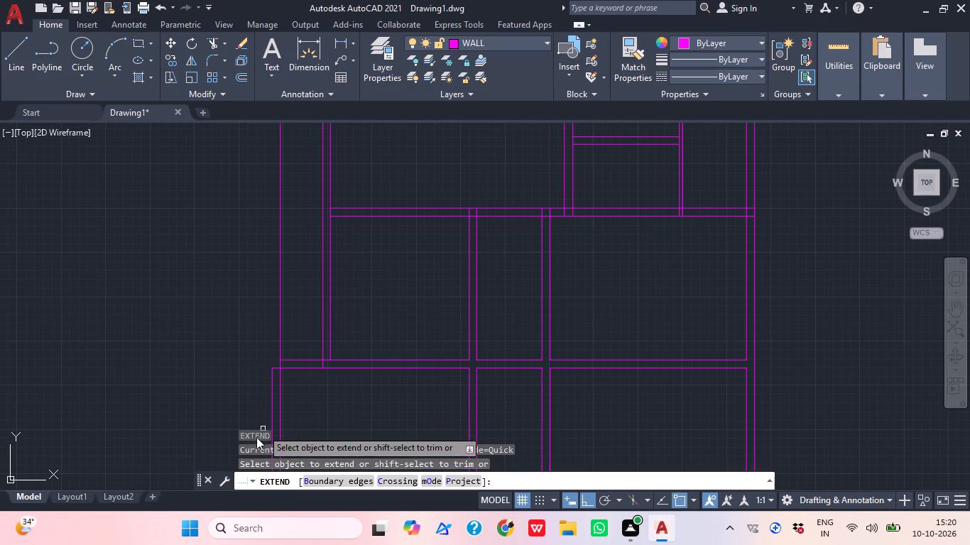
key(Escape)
Stretch the widened western room's outer west line north past the lower east-west wall.
scroll(264, 378, up, 1)
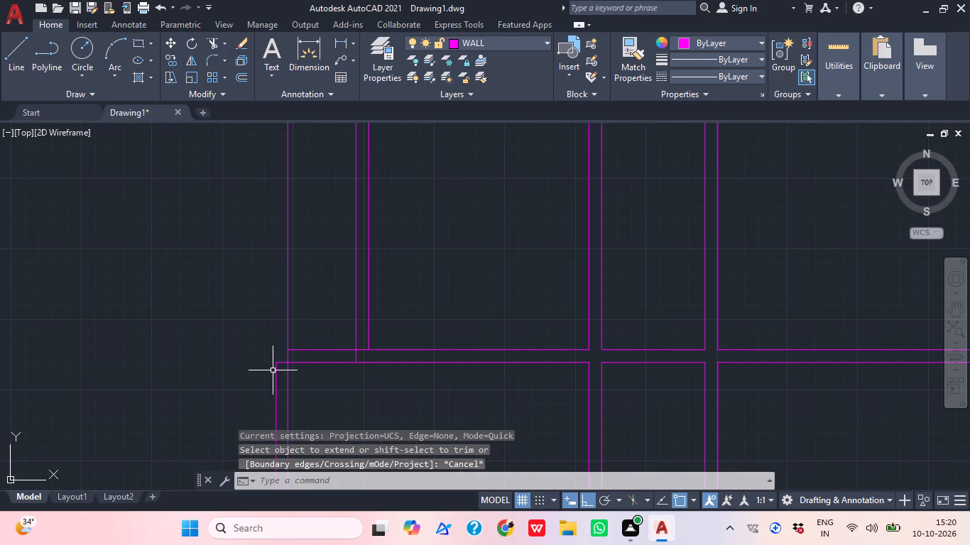
click(274, 370)
click(275, 360)
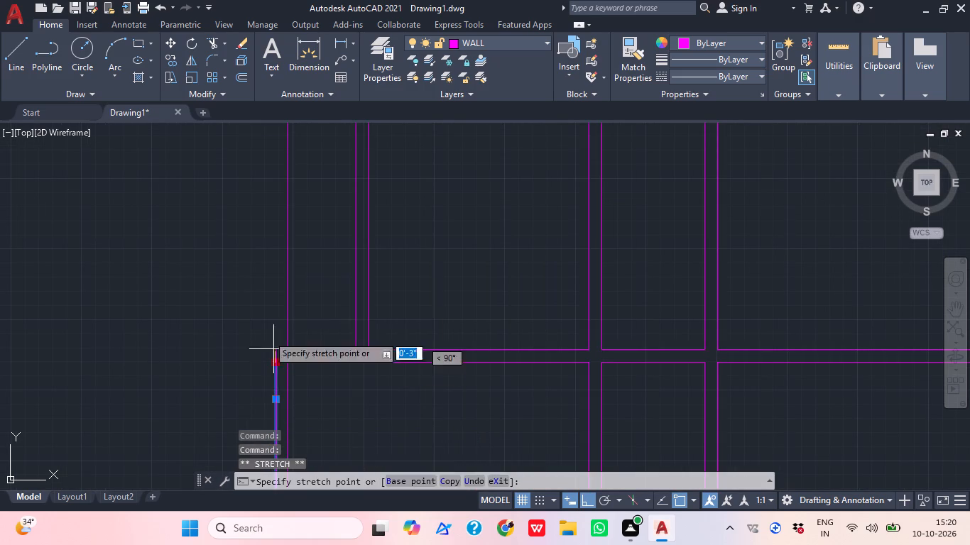
click(256, 295)
key(Escape)
Extend the lower east-west wall's north face west to the stretched outer line.
key(e)
key(x)
key(space)
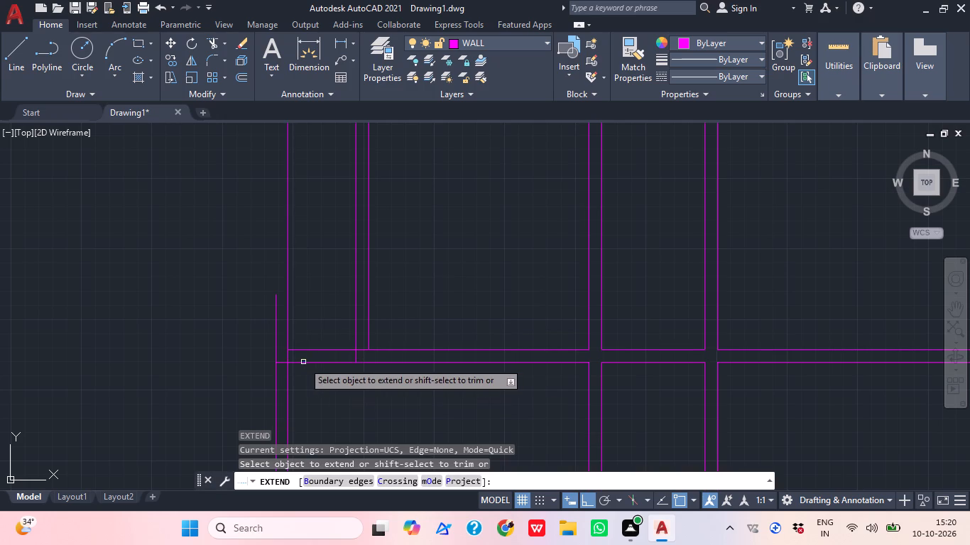
click(303, 357)
click(300, 335)
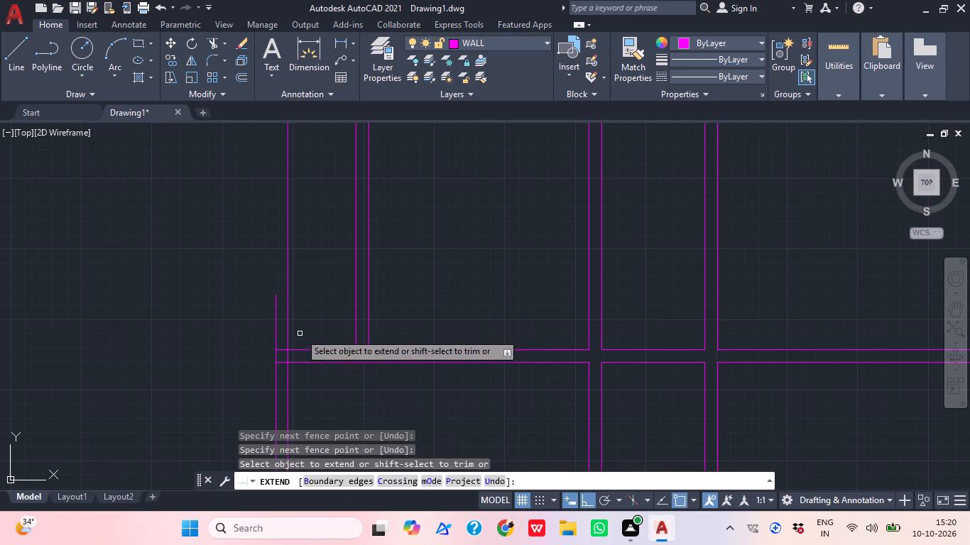
middle_drag(312, 327, 311, 370)
key(Escape)
key(t)
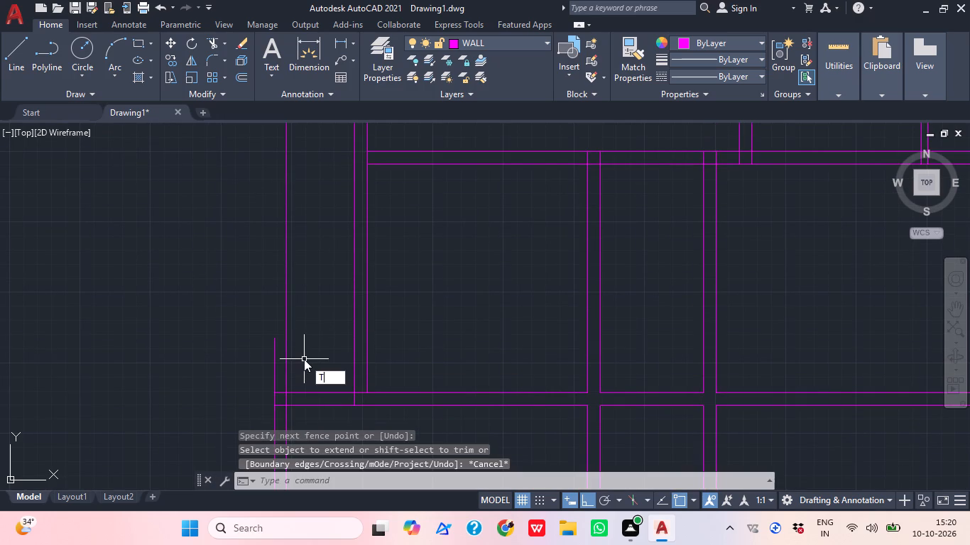
key(Escape)
Offset the lower east-west wall's north face 6' north, beside the original west exterior wall.
middle_drag(302, 369, 303, 408)
scroll(302, 376, down, 1)
middle_drag(321, 353, 320, 348)
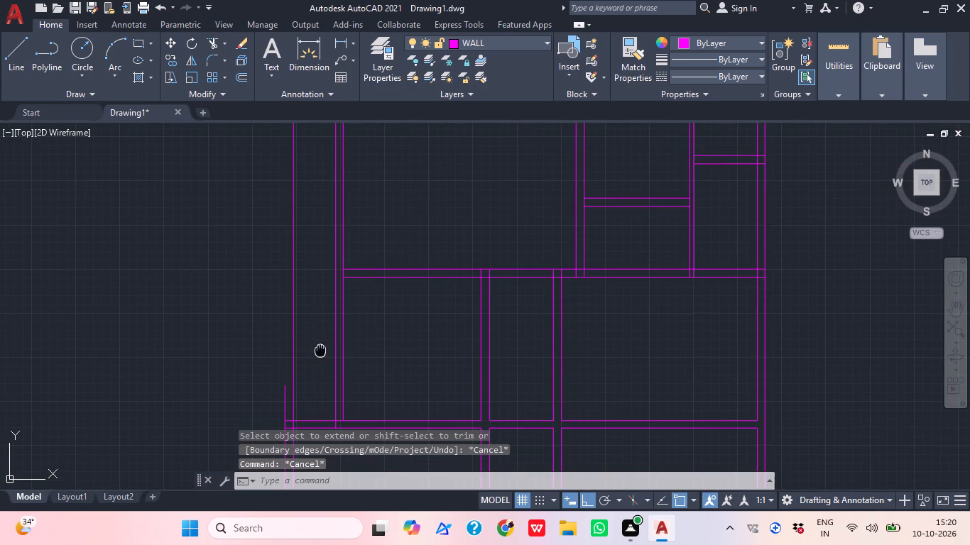
middle_drag(320, 348, 319, 342)
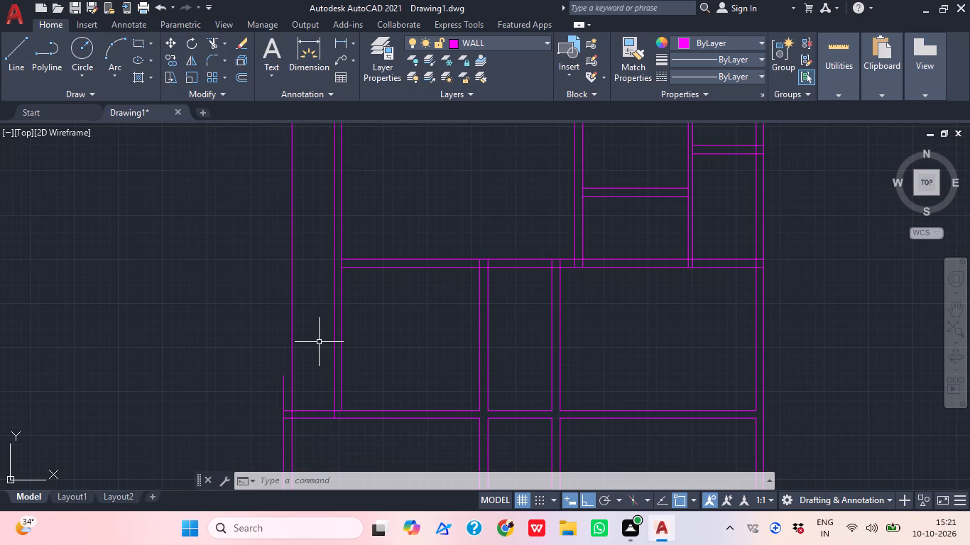
key(0)
key(Escape)
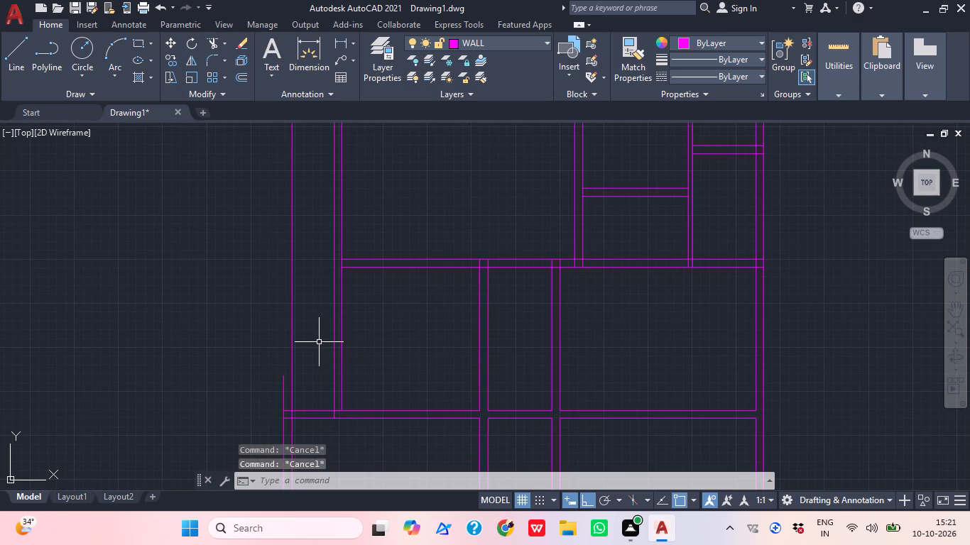
text(O 6)
key(apostrophe)
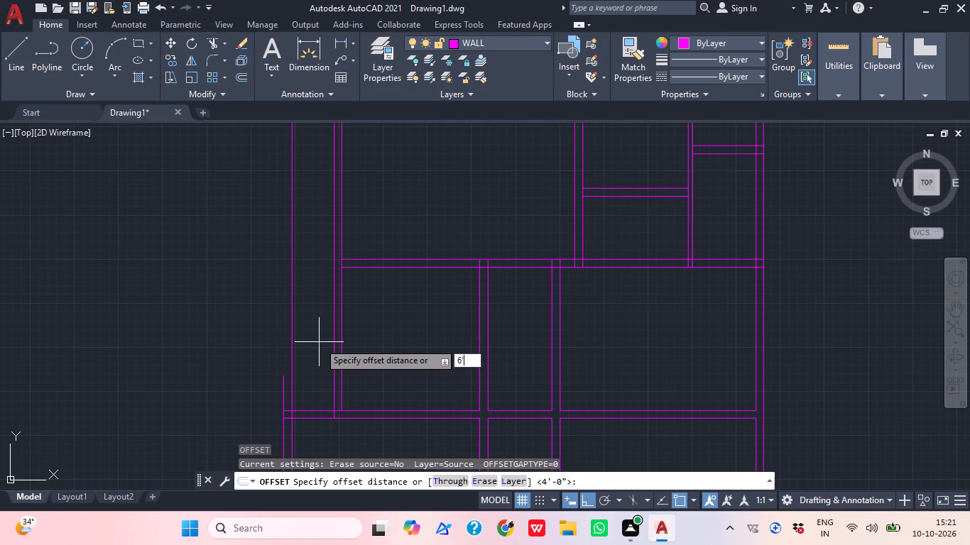
key(Return)
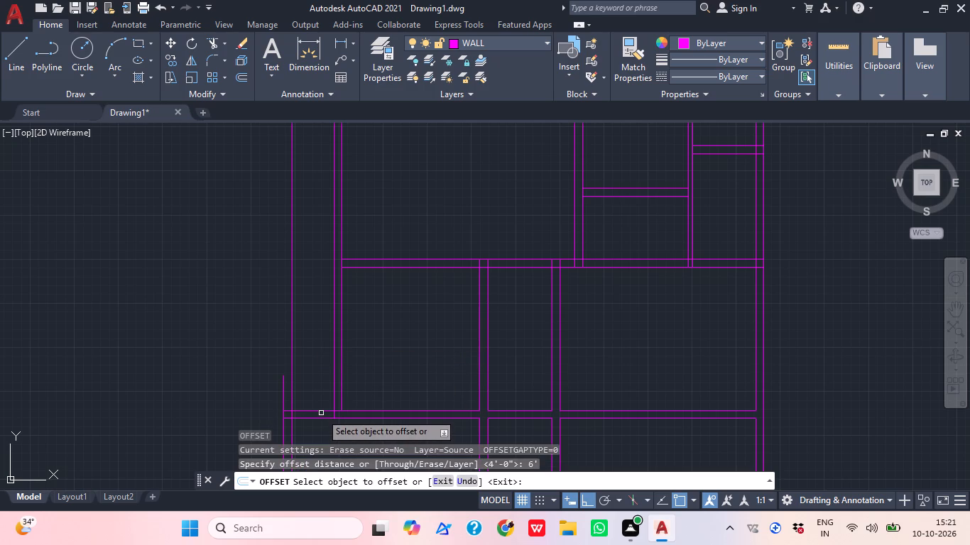
click(321, 411)
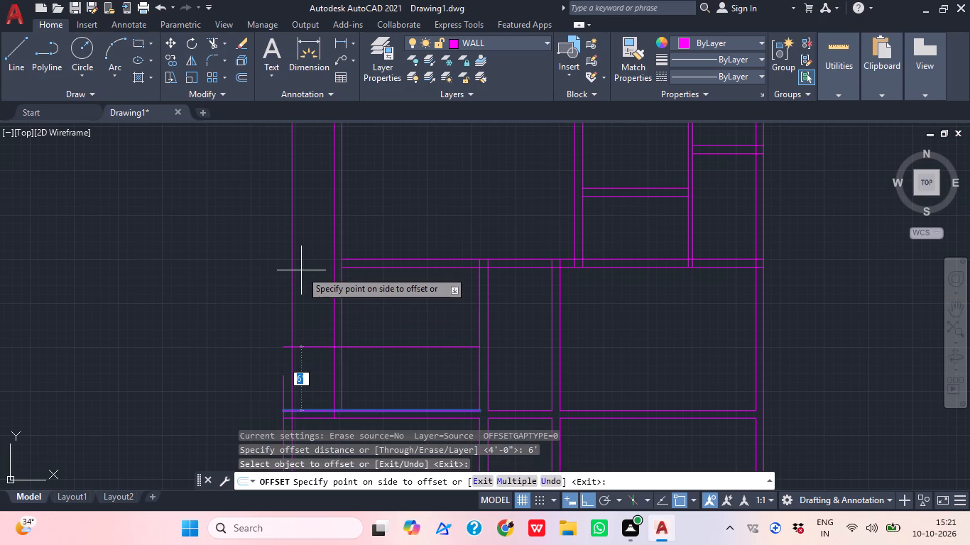
click(301, 270)
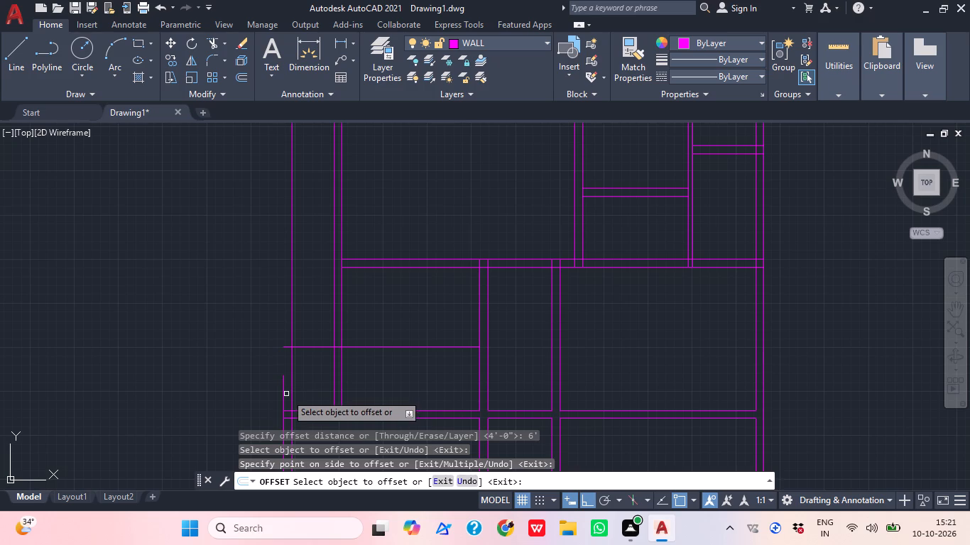
key(Escape)
Extend the outer west line north to the new 6' offset line.
key(e)
text(X)
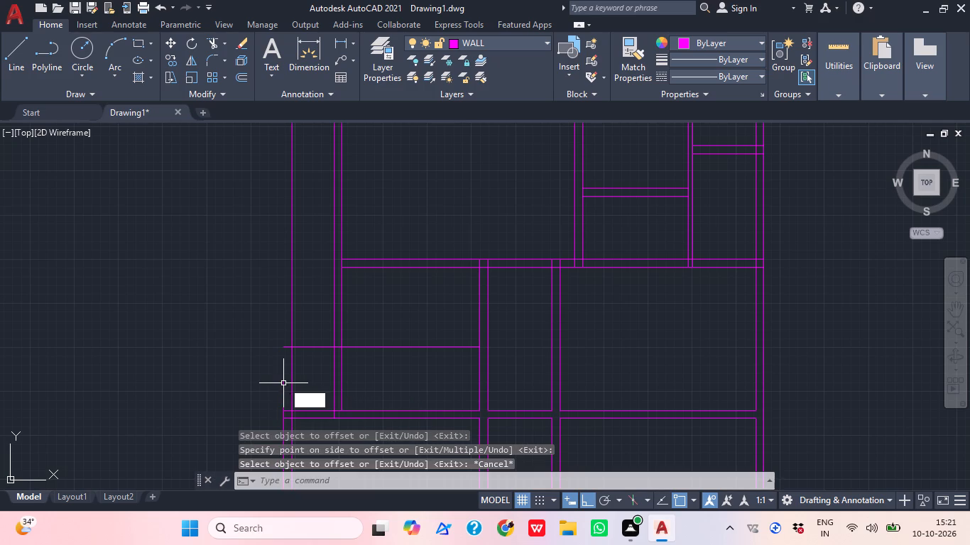
key(space)
click(280, 382)
click(286, 370)
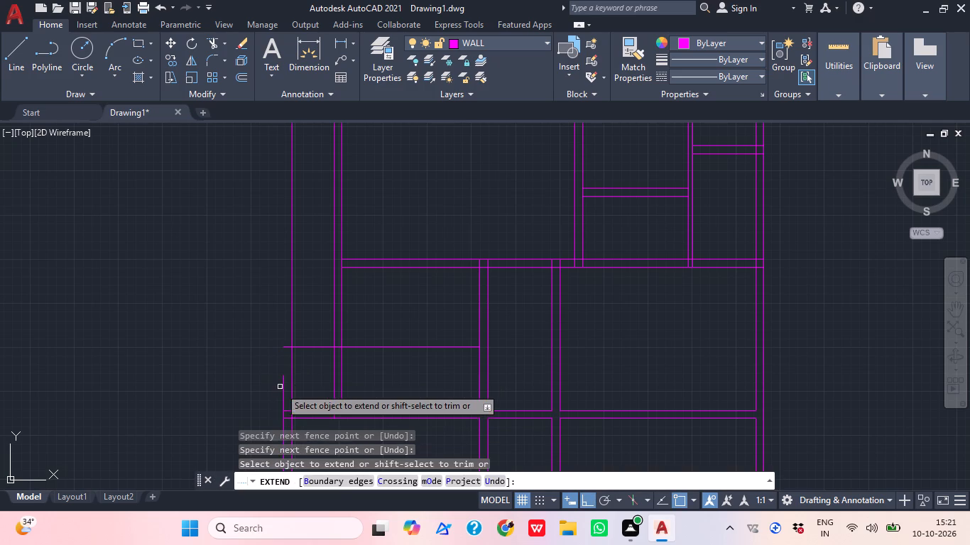
click(280, 396)
click(290, 385)
key(Escape)
Offset the new east-west line 9" north to form the wall's second face.
key(o)
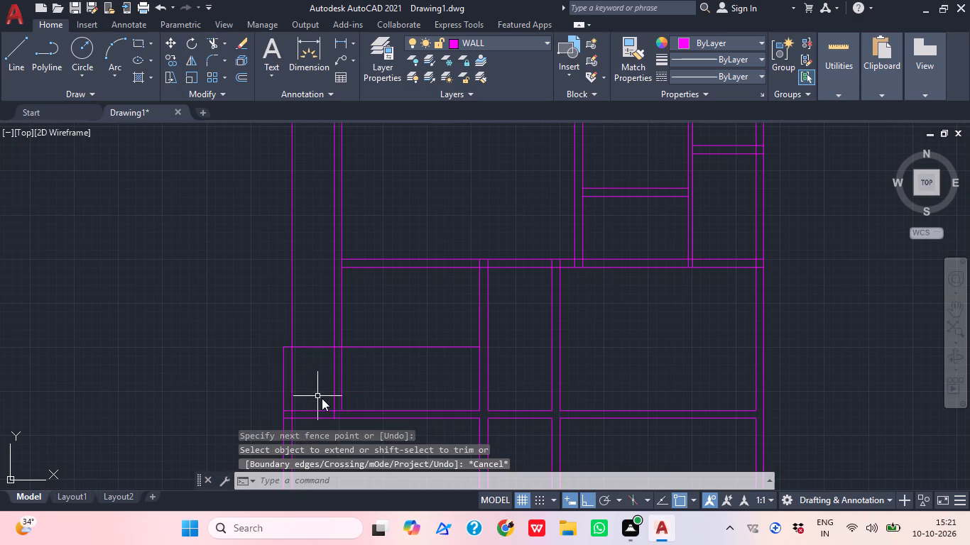
key(space)
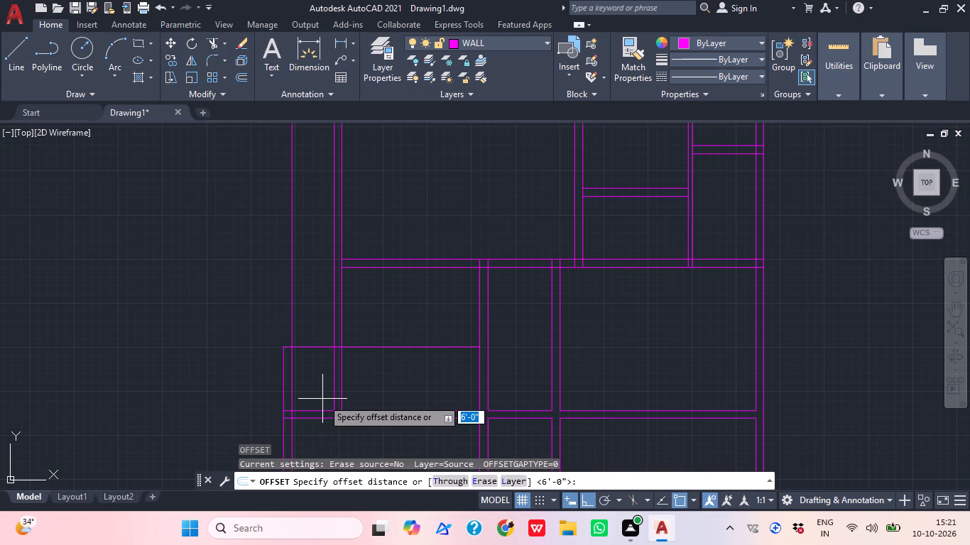
key(9)
key(shift+quotedbl)
key(Return)
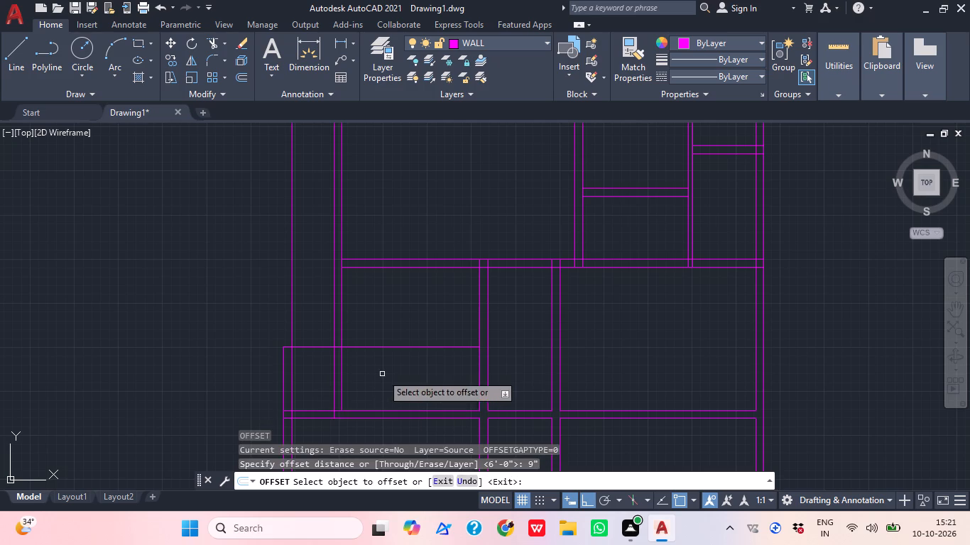
click(361, 348)
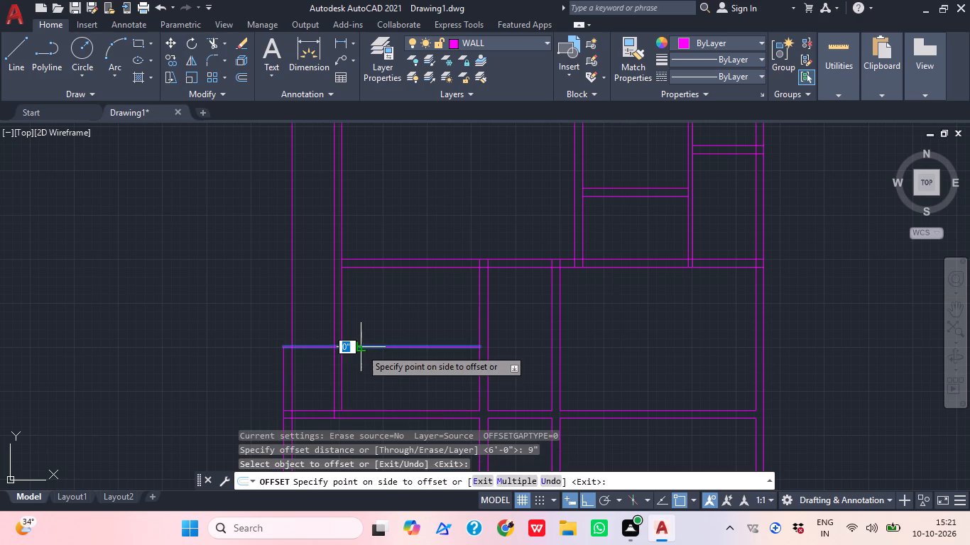
click(342, 325)
key(Escape)
Extend the outer west line north to the new wall's outer face.
key(e)
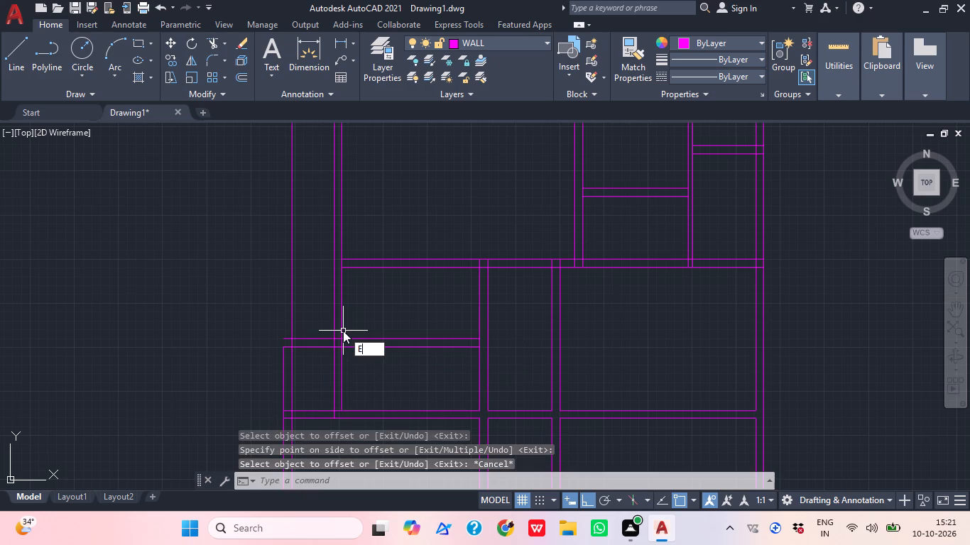
key(x)
key(space)
click(269, 372)
click(312, 360)
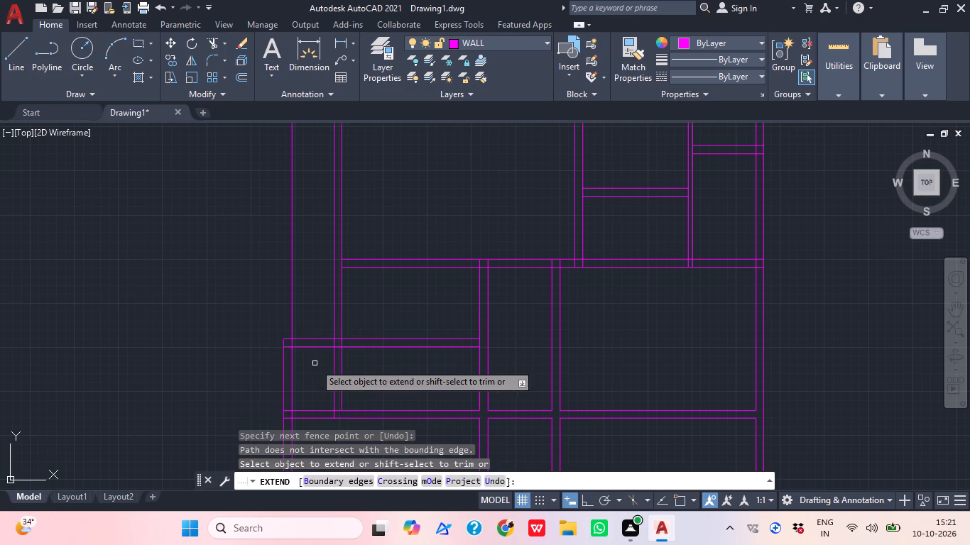
click(369, 358)
key(Escape)
Trim the new east-west wall's lines back to the original west exterior wall's outer line and open their junction.
text(TR)
key(space)
click(368, 358)
click(368, 336)
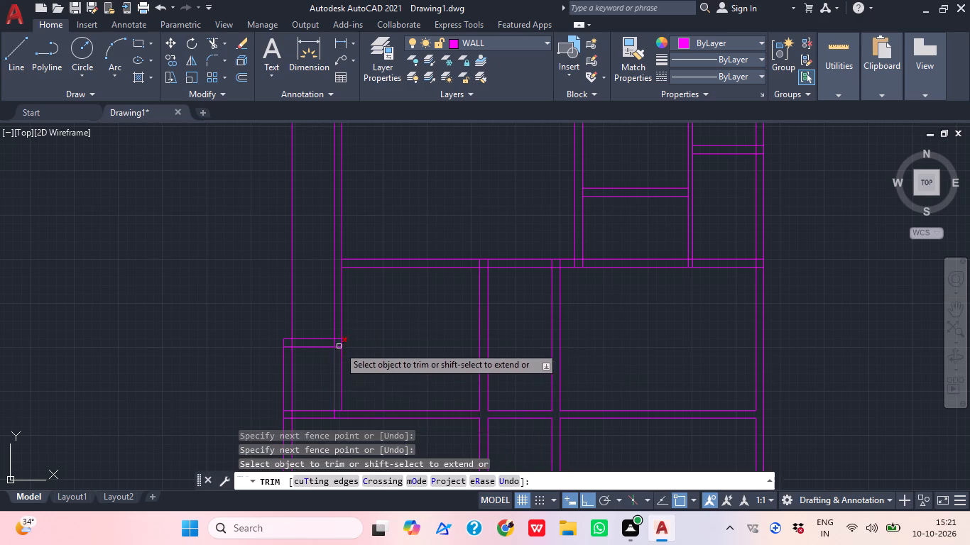
scroll(339, 335, up, 2)
click(336, 349)
click(330, 375)
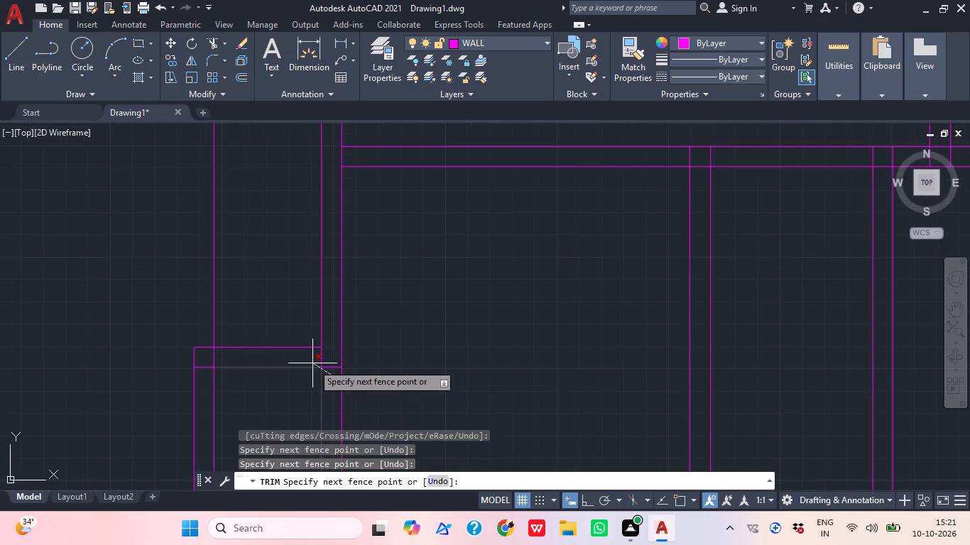
drag(314, 358, 324, 358)
Trim away the 4' offset line north of the new wall and the overlapping inner lines at its northwest corner.
click(189, 318)
click(241, 309)
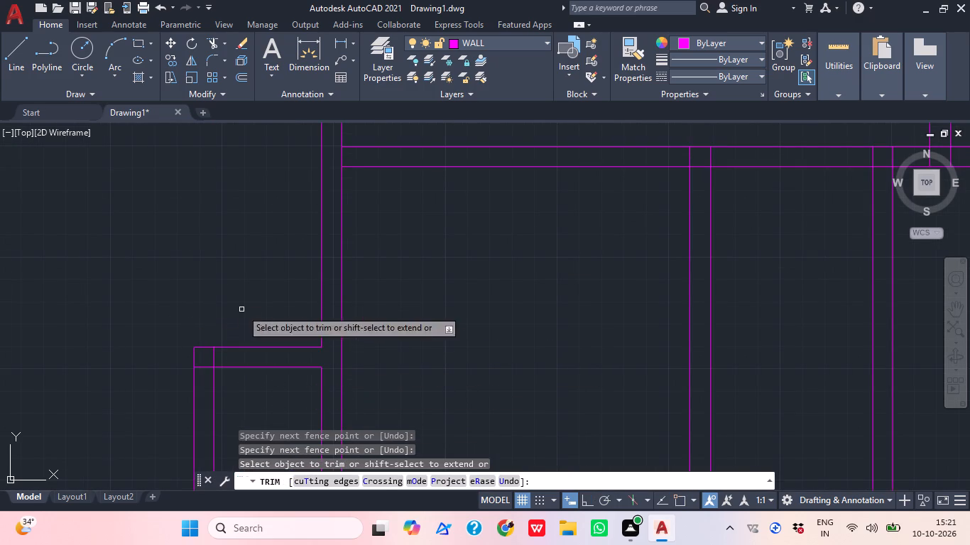
click(206, 369)
click(217, 356)
click(211, 356)
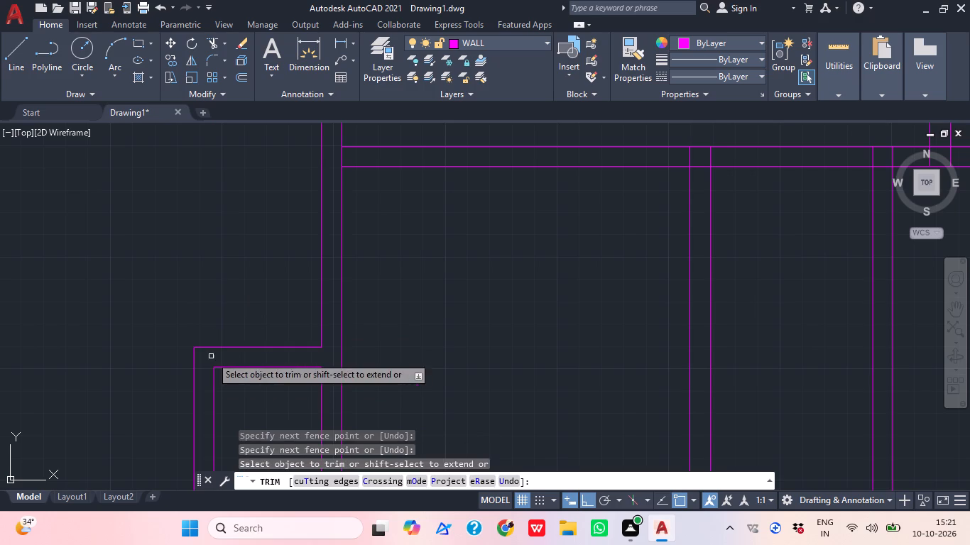
Trim the crossing lines where the lower east-west wall meets the outer west wall, leaving an open junction.
scroll(245, 330, down, 2)
middle_drag(258, 389, 278, 300)
scroll(229, 347, up, 3)
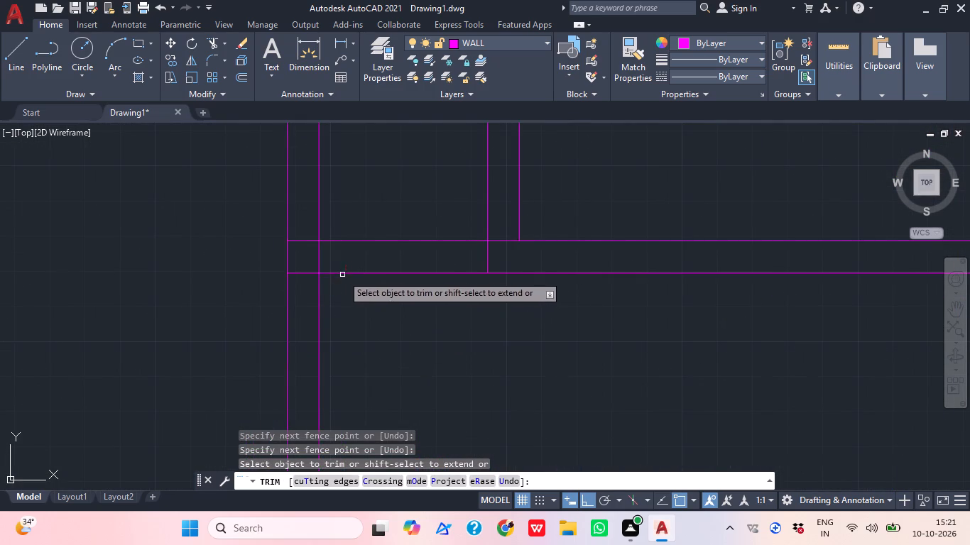
click(318, 260)
click(298, 227)
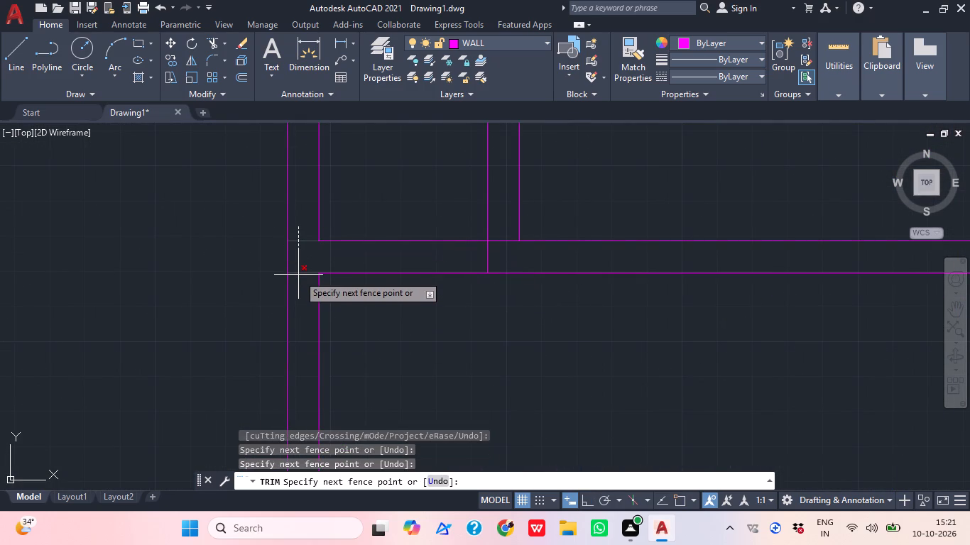
click(298, 275)
drag(388, 260, 425, 265)
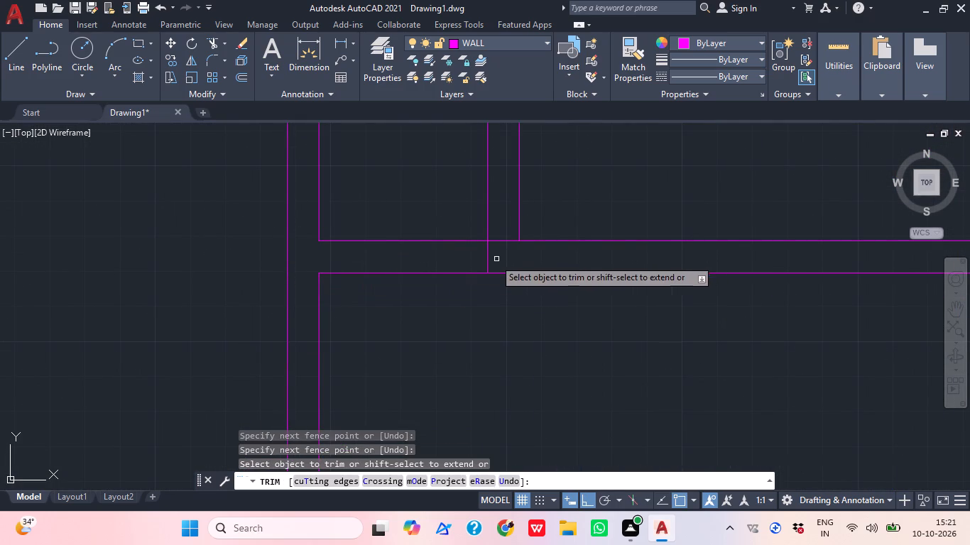
Trim the crossing lines where the original west exterior wall meets the lower east-west wall.
click(476, 260)
click(488, 254)
click(493, 231)
click(500, 250)
Trim away both outer west wall lines south of the widened western room's south wall.
scroll(474, 249, down, 1)
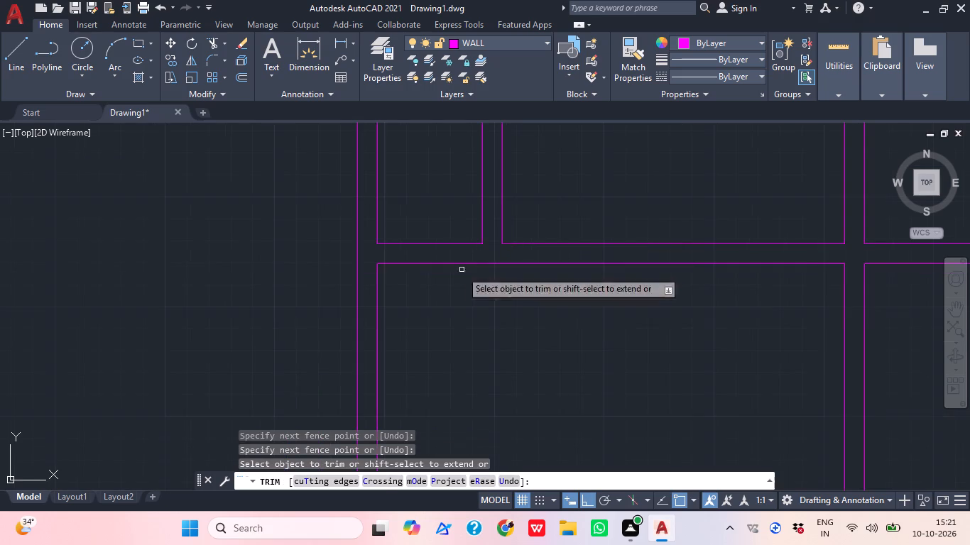
scroll(537, 299, down, 1)
middle_drag(537, 299, 428, 405)
scroll(423, 367, down, 1)
middle_drag(437, 373, 435, 249)
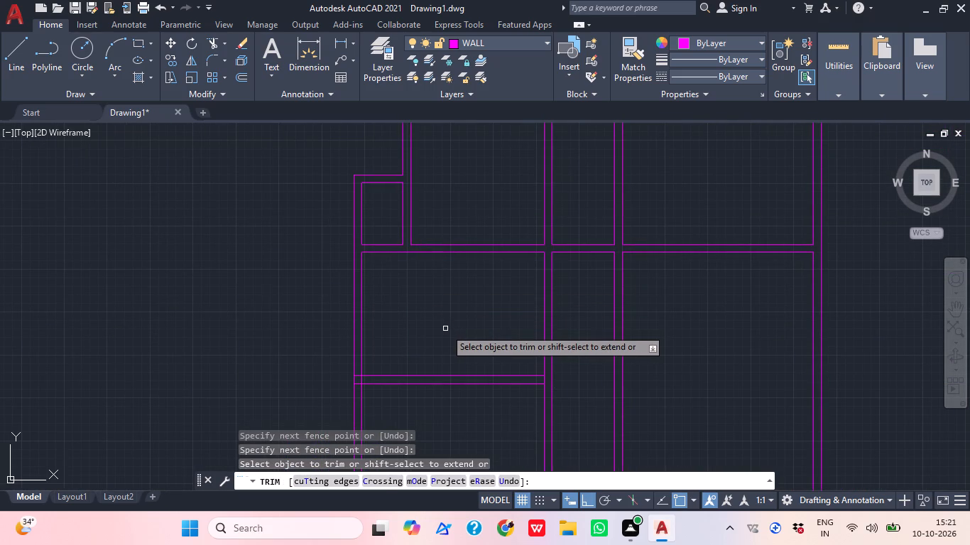
key(Escape)
text(TR)
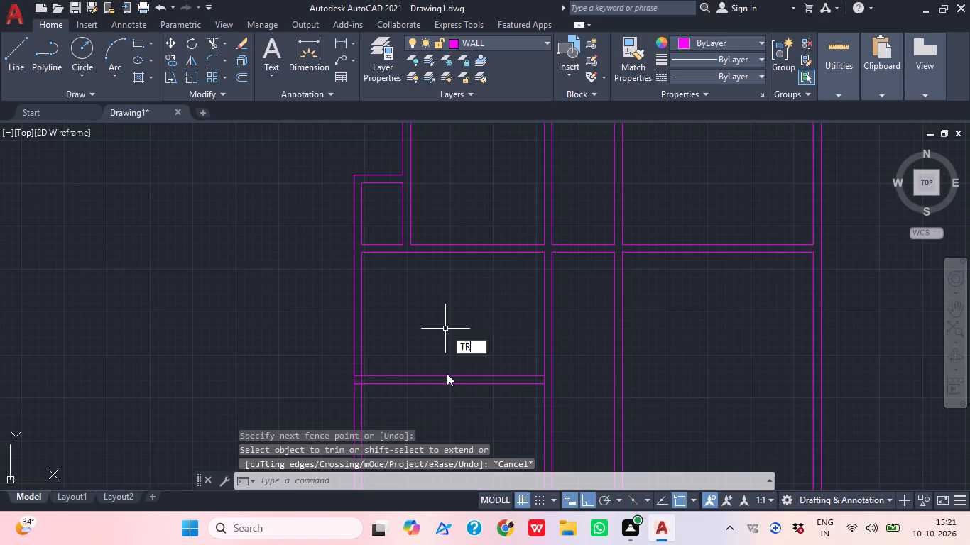
key(space)
drag(393, 423, 386, 423)
click(305, 428)
Trim the overlapping inner wall lines at the southwest corner of the widened western room, leaving a clean corner.
scroll(383, 362, up, 2)
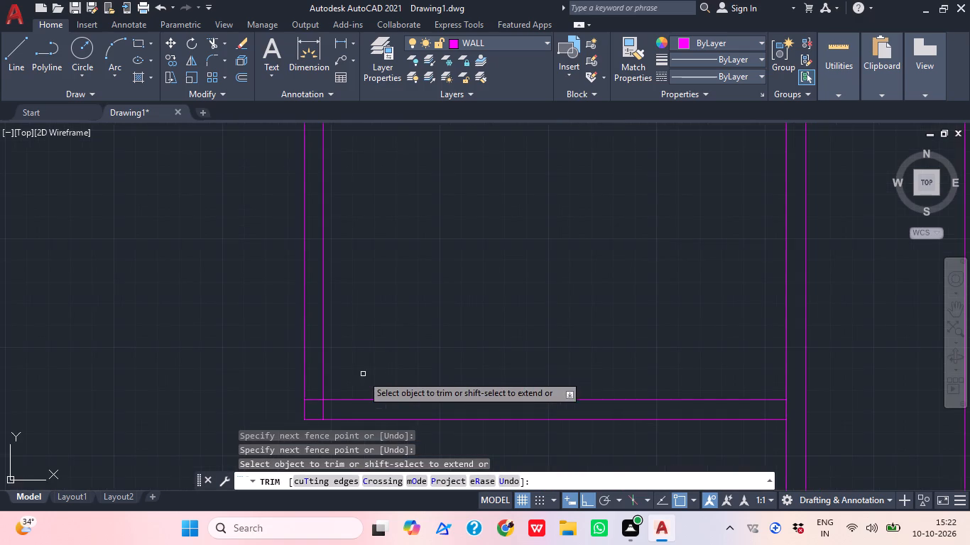
middle_drag(353, 388, 394, 323)
scroll(354, 353, up, 1)
click(377, 335)
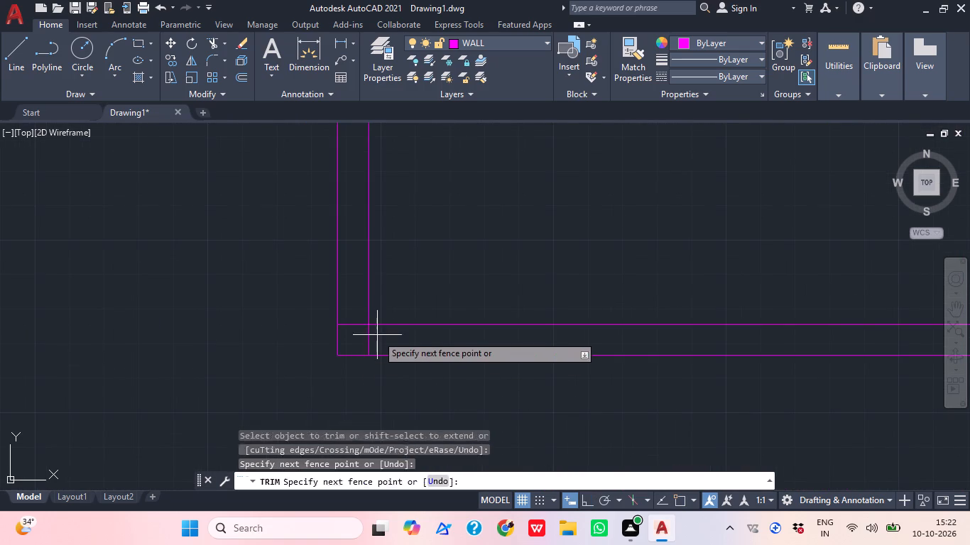
click(348, 326)
scroll(369, 331, down, 2)
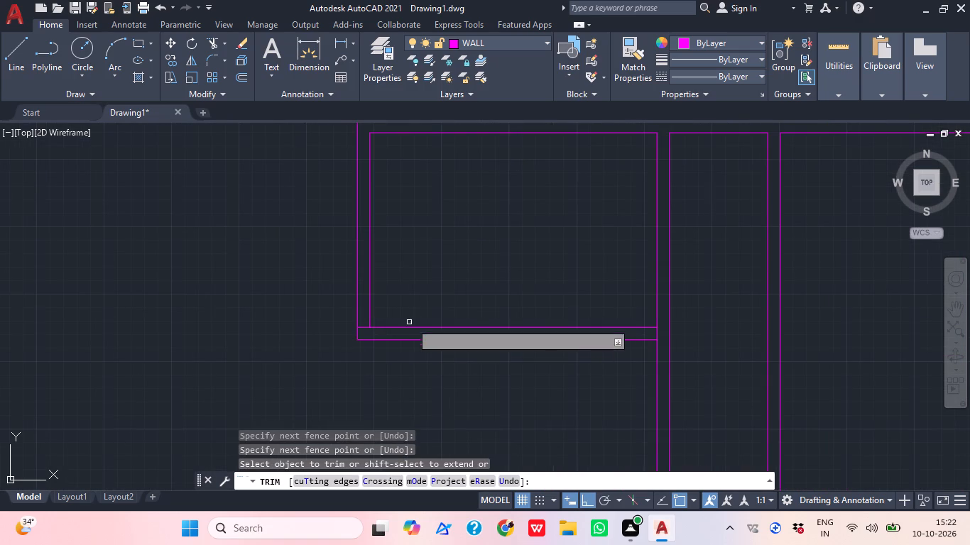
scroll(373, 329, up, 3)
click(334, 338)
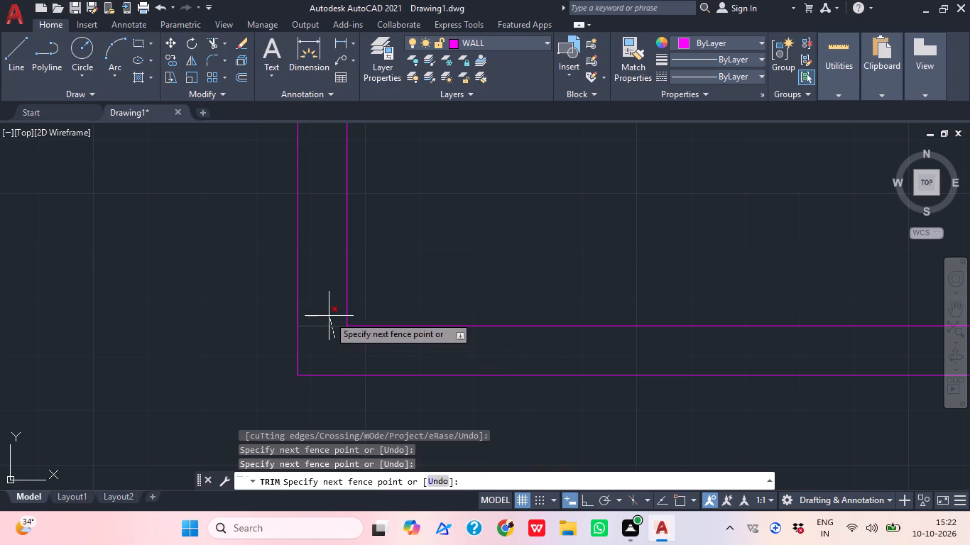
click(329, 316)
key(Escape)
Examine the overall wall layout, from the northern rooms down to the unfinished walls running south of the widened western room.
scroll(405, 292, down, 3)
scroll(481, 263, down, 2)
middle_drag(480, 265, 438, 285)
middle_drag(462, 277, 374, 319)
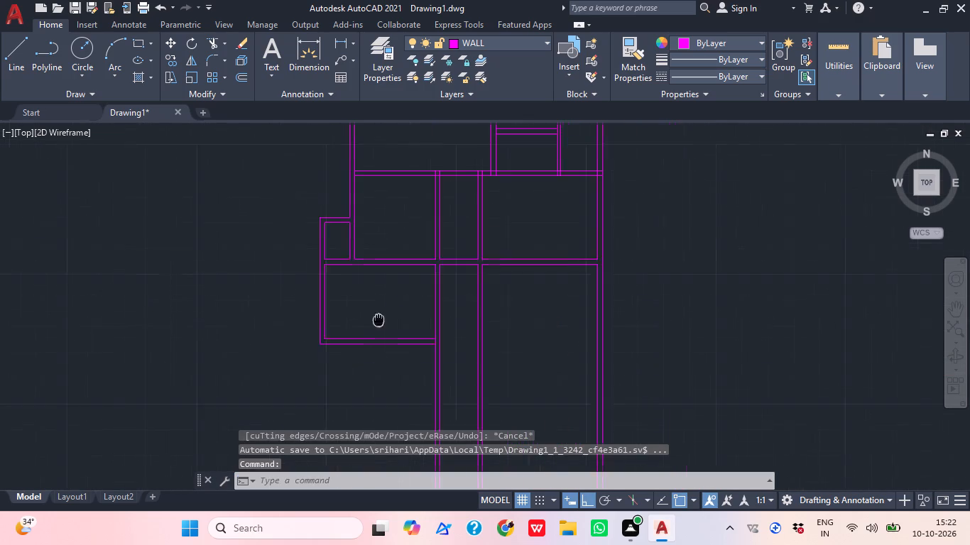
middle_drag(374, 319, 369, 320)
middle_drag(420, 299, 376, 330)
scroll(419, 299, down, 1)
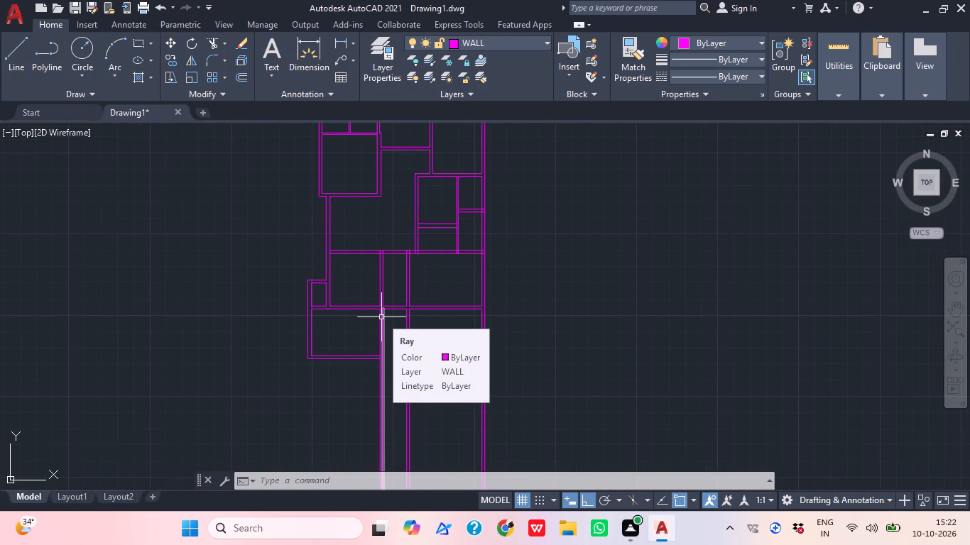
middle_drag(424, 307, 398, 290)
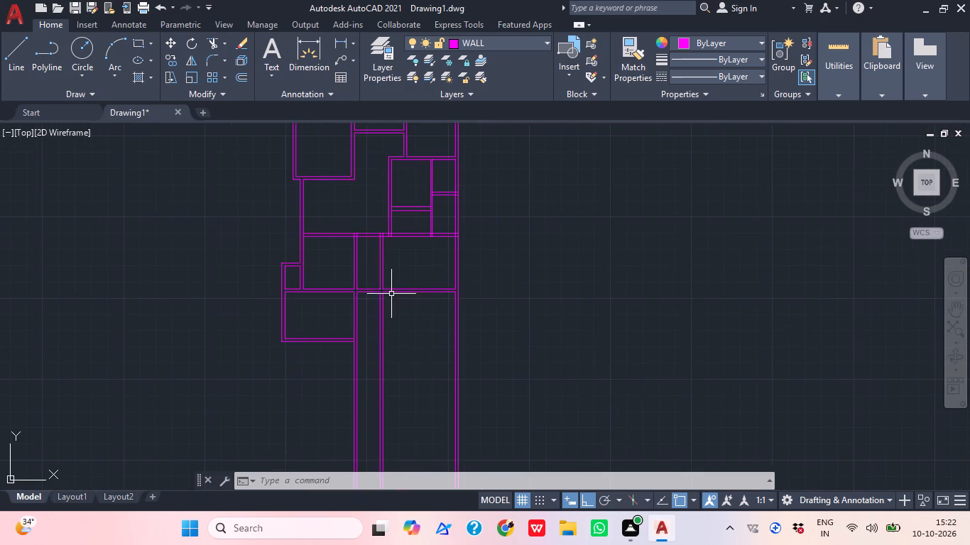
scroll(395, 306, down, 1)
middle_drag(396, 307, 402, 321)
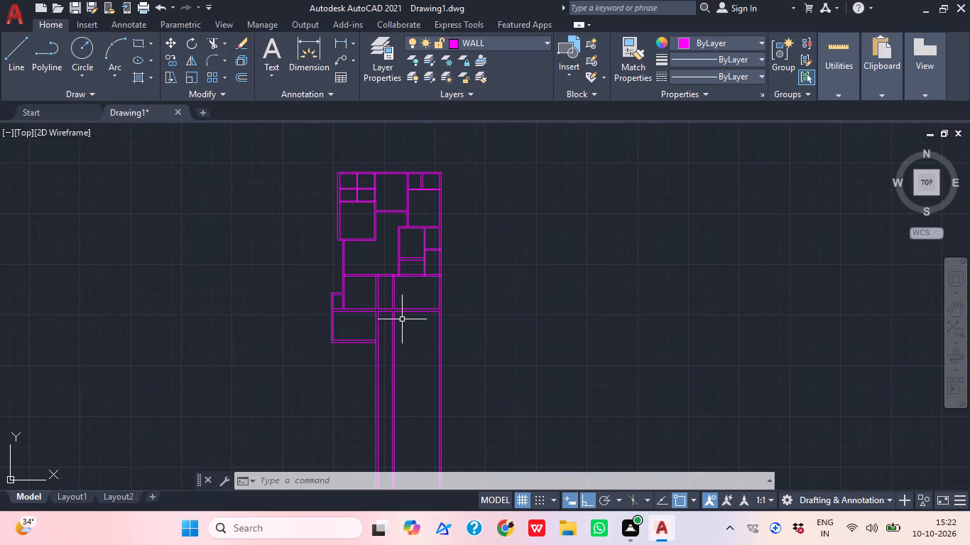
middle_click(410, 331)
scroll(410, 331, up, 1)
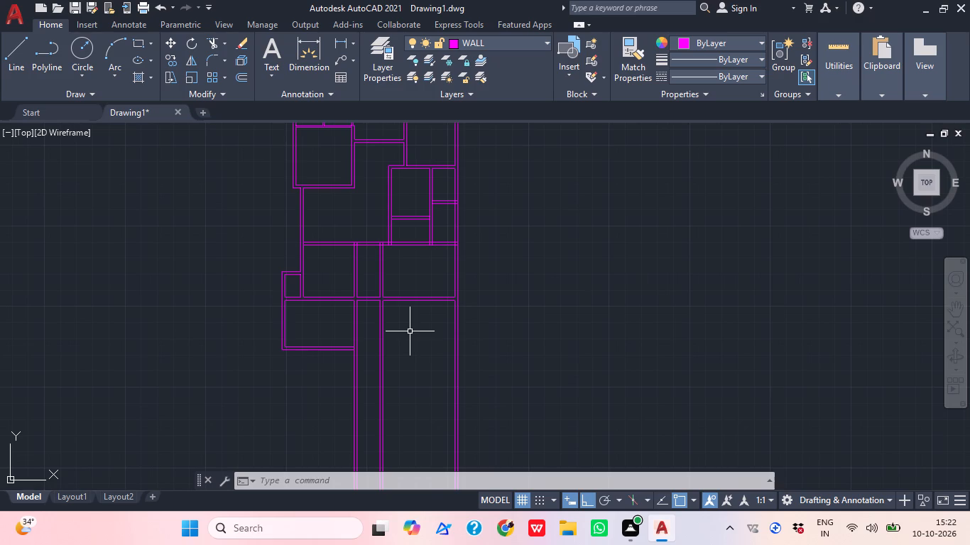
middle_drag(420, 349, 420, 365)
scroll(420, 365, down, 1)
middle_drag(428, 357, 426, 378)
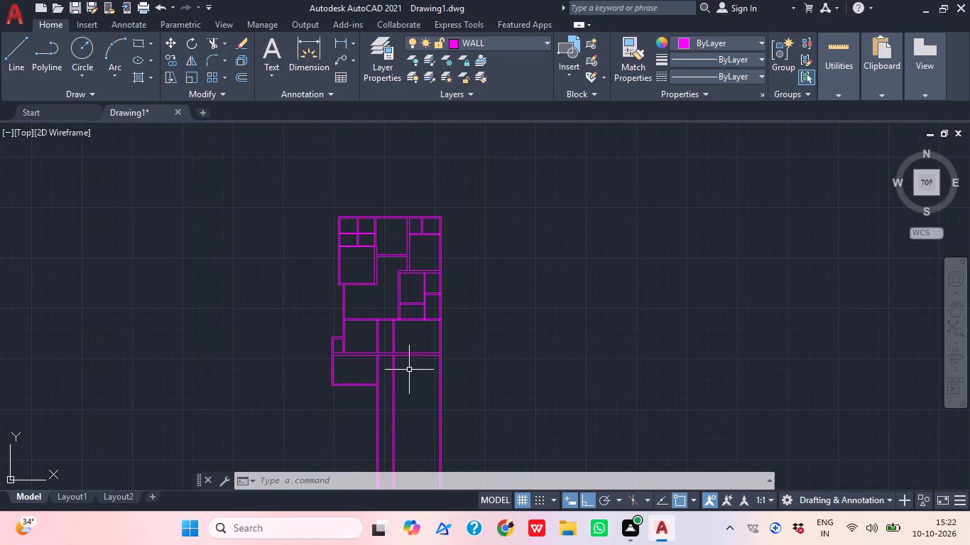
scroll(406, 372, up, 1)
middle_drag(406, 372, 444, 356)
middle_drag(405, 356, 406, 373)
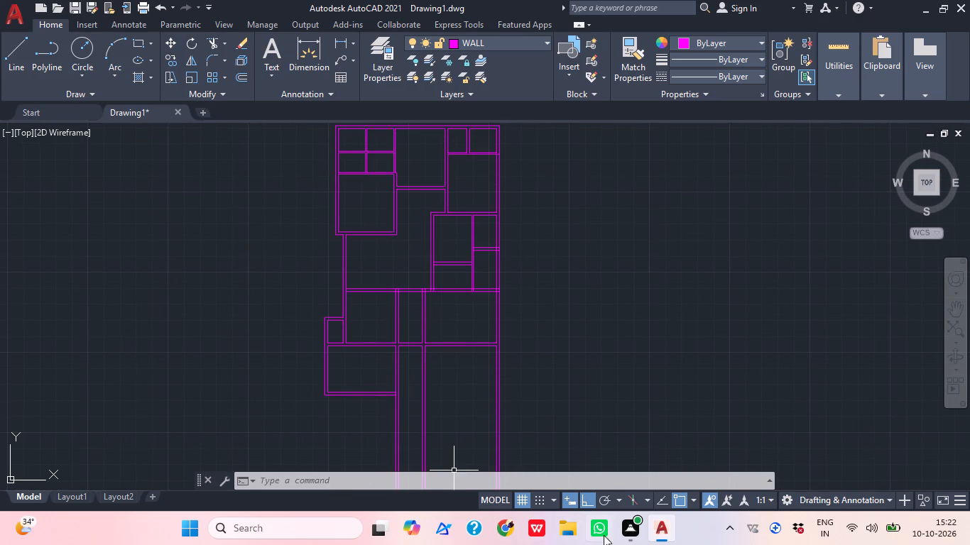
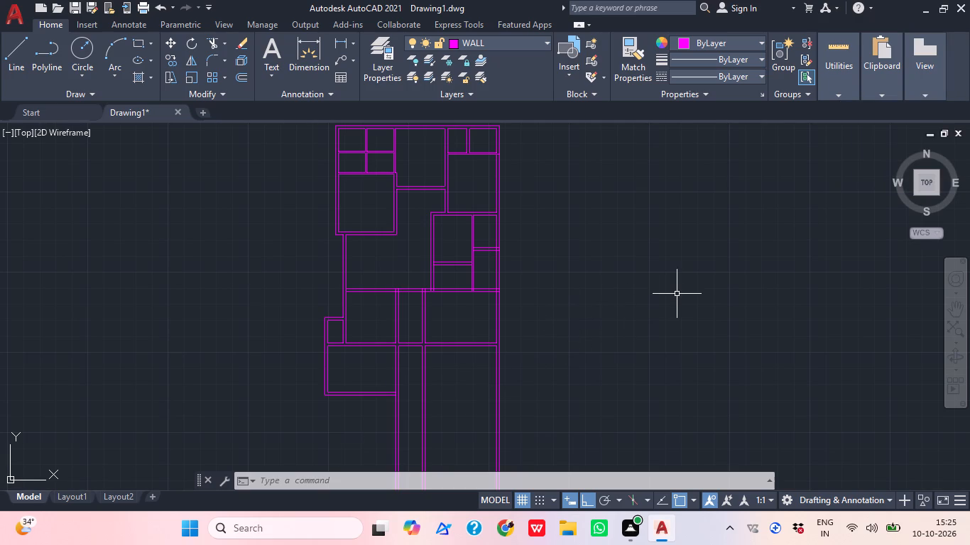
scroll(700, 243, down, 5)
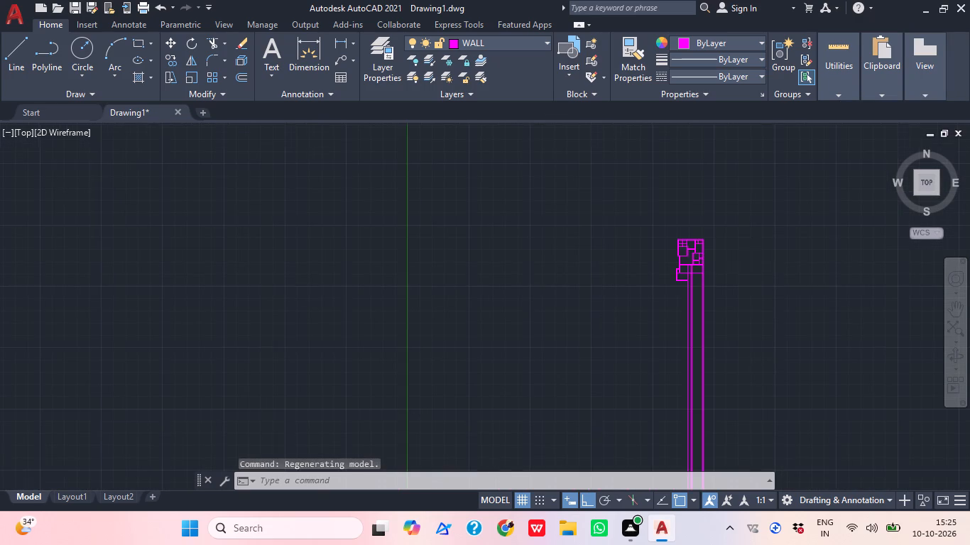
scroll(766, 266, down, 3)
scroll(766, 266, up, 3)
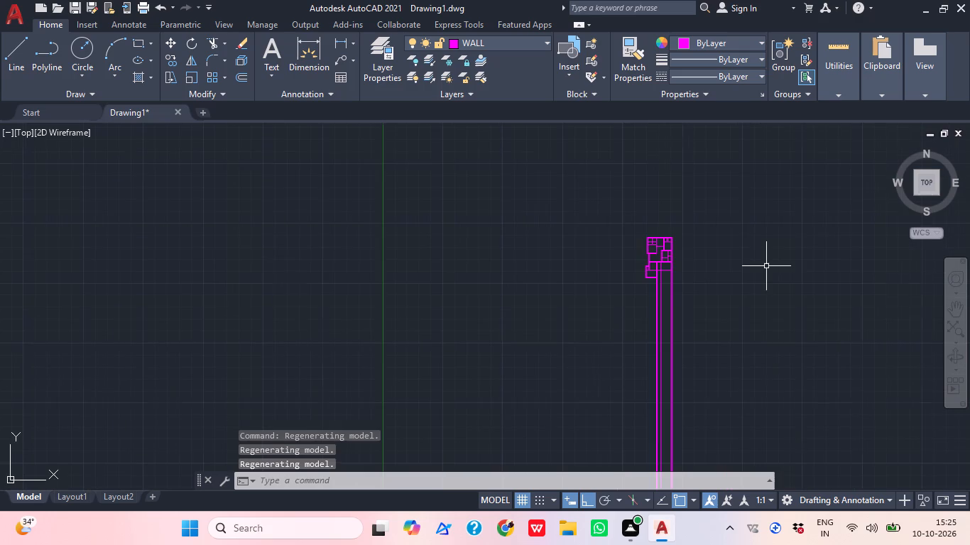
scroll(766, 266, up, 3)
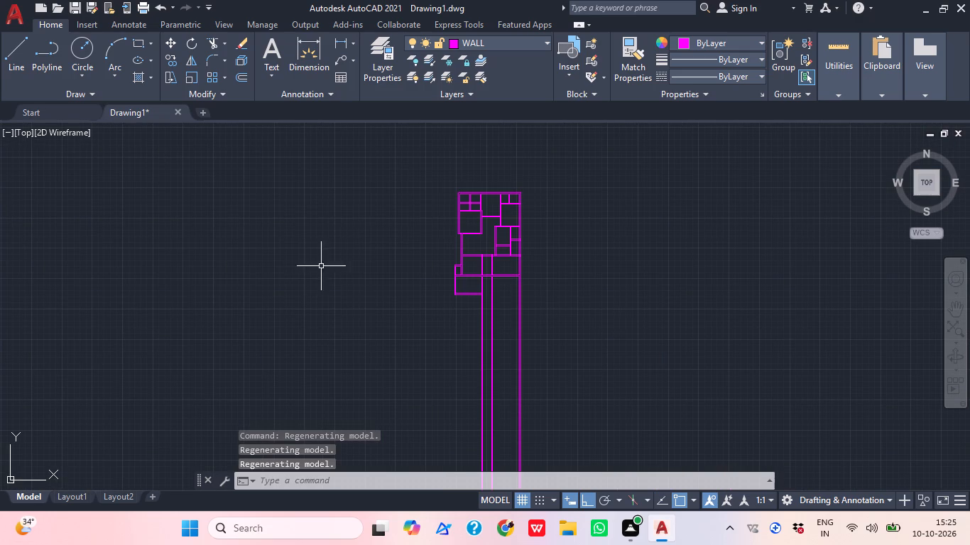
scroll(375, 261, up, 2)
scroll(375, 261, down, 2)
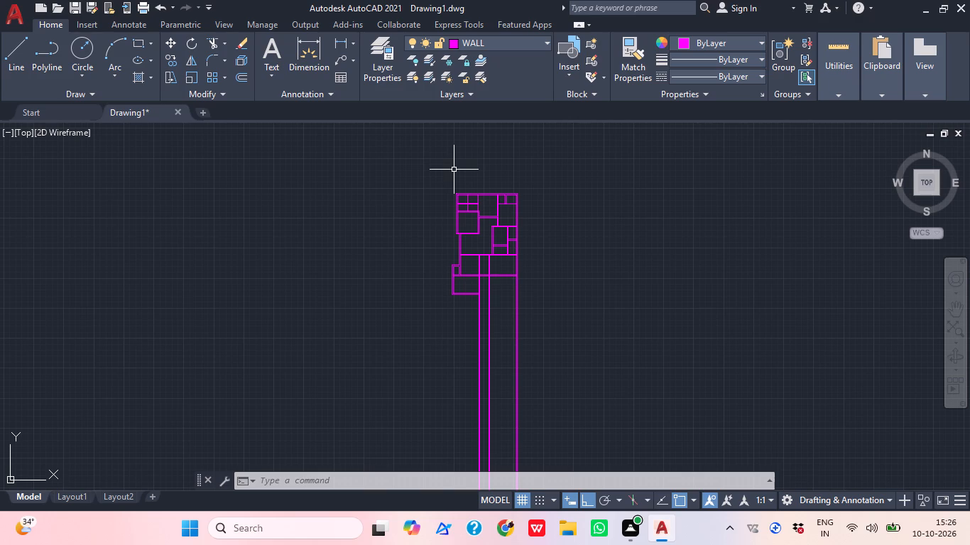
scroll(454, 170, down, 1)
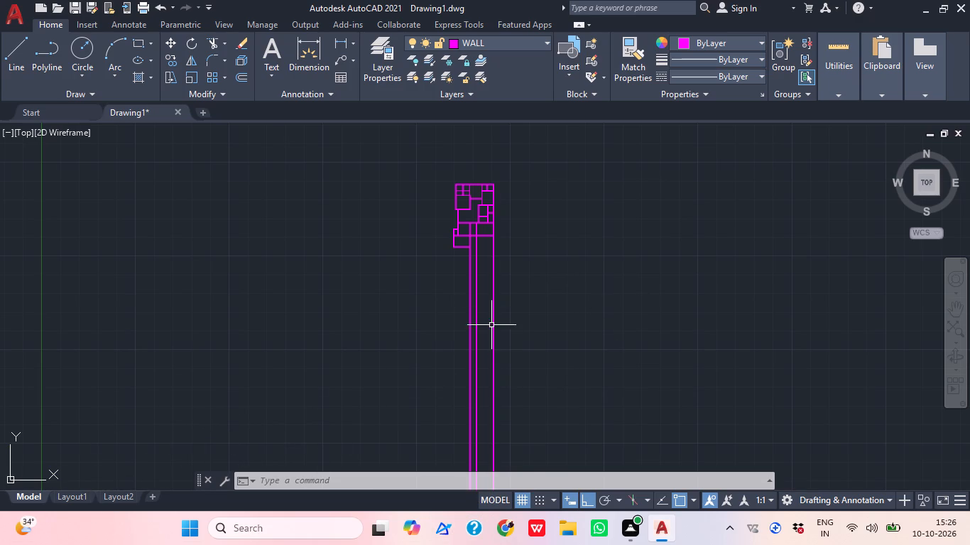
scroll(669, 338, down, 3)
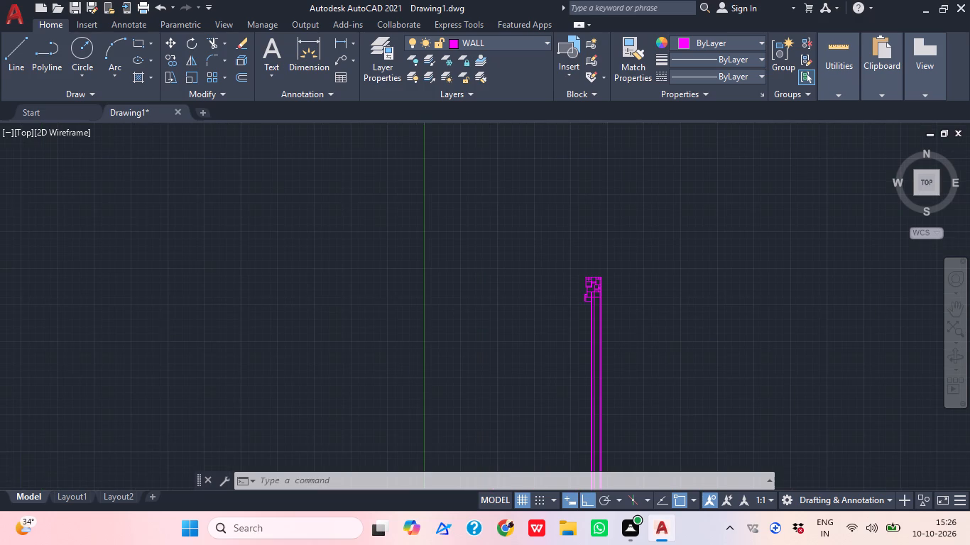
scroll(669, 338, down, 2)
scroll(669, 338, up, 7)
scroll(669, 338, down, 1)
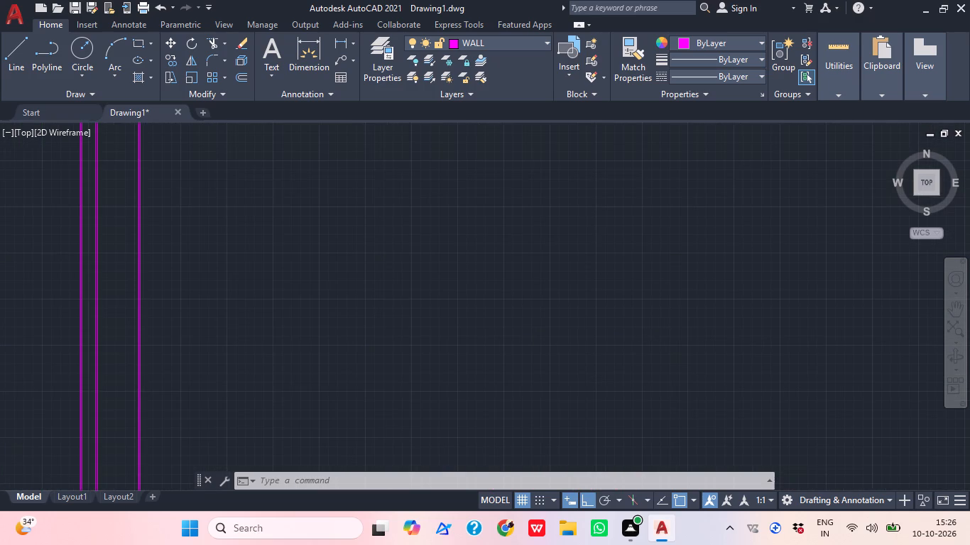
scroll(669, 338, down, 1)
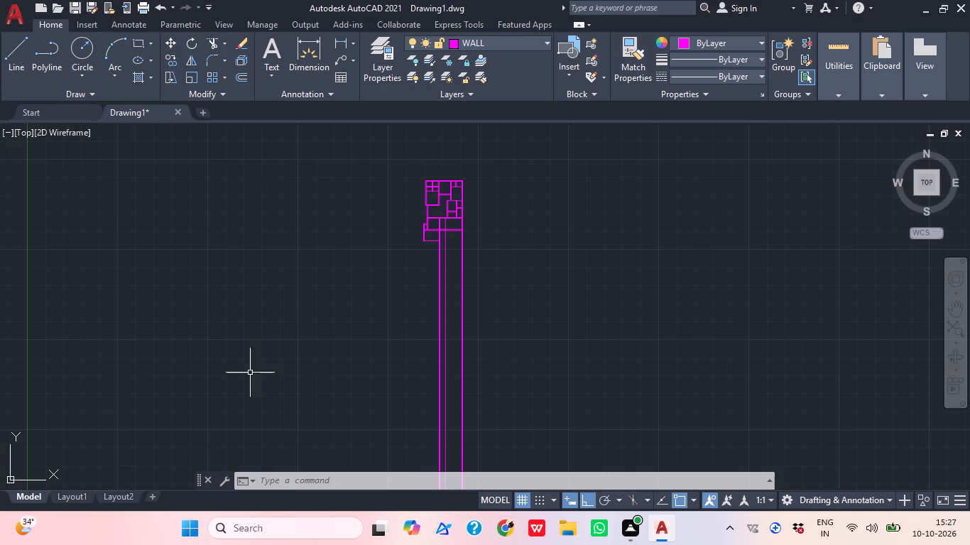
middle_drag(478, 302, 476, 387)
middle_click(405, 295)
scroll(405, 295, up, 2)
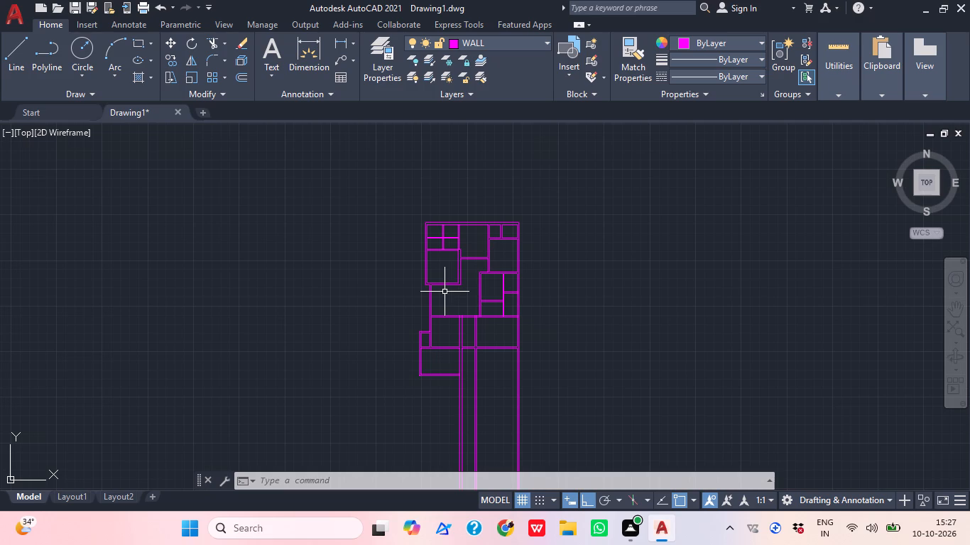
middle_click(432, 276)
Examine the unfinished area south of the lower east-west wall, between the central corridor walls and the east exterior wall.
middle_drag(427, 351, 351, 326)
scroll(372, 336, up, 1)
scroll(383, 331, down, 1)
middle_drag(383, 331, 340, 338)
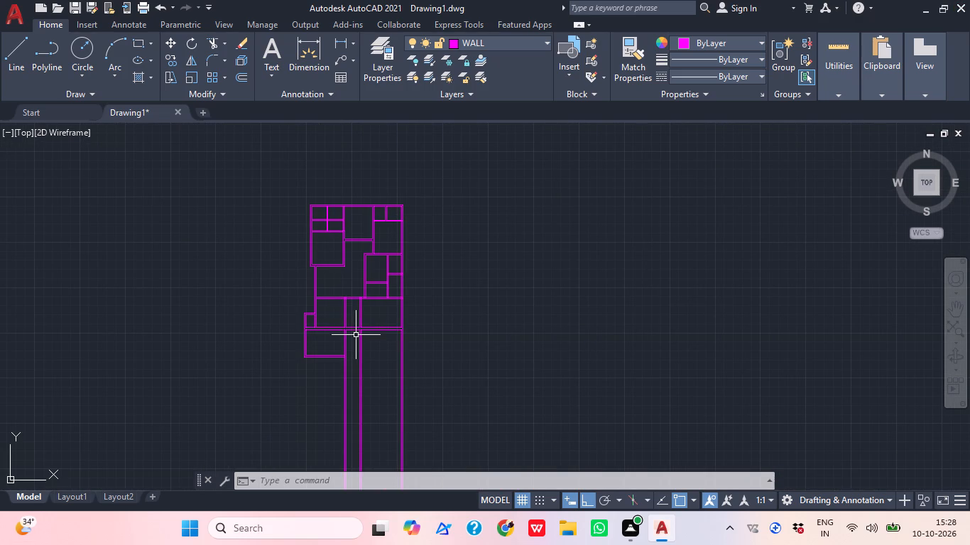
scroll(352, 363, up, 1)
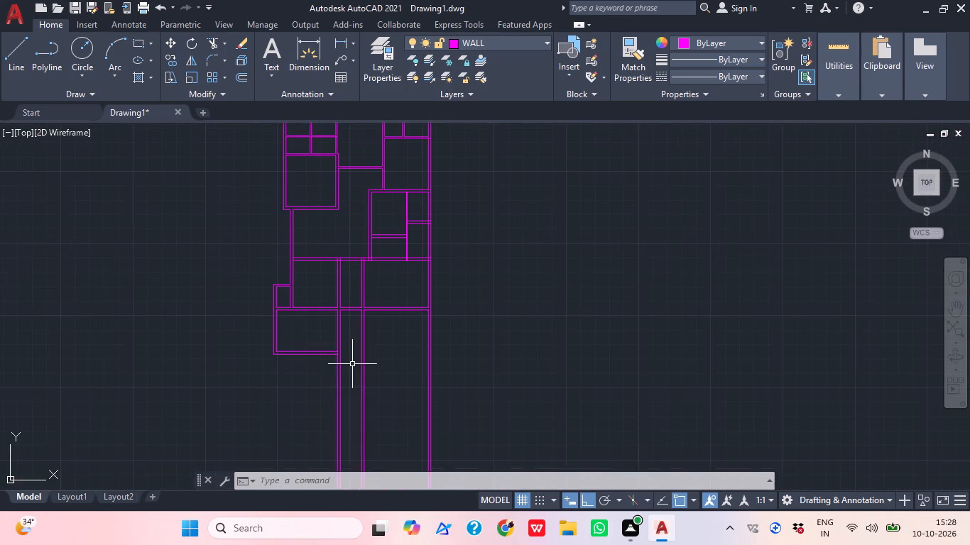
middle_drag(352, 363, 344, 356)
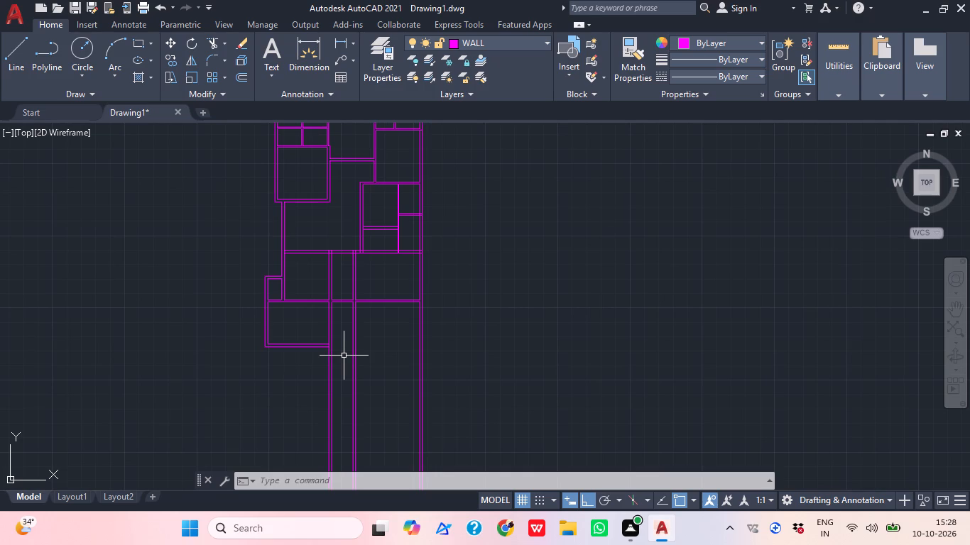
middle_drag(353, 356, 338, 319)
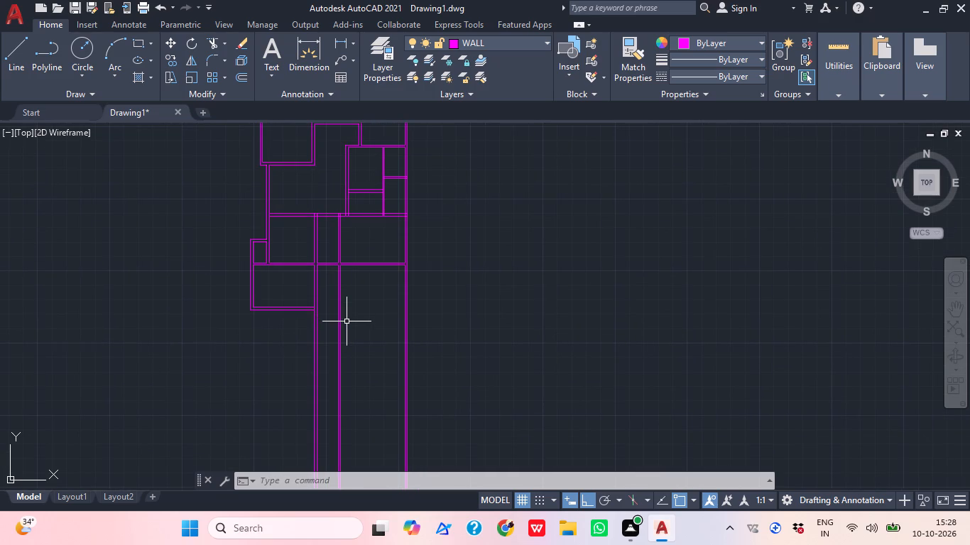
middle_click(331, 336)
scroll(331, 332, up, 1)
middle_drag(369, 315, 343, 325)
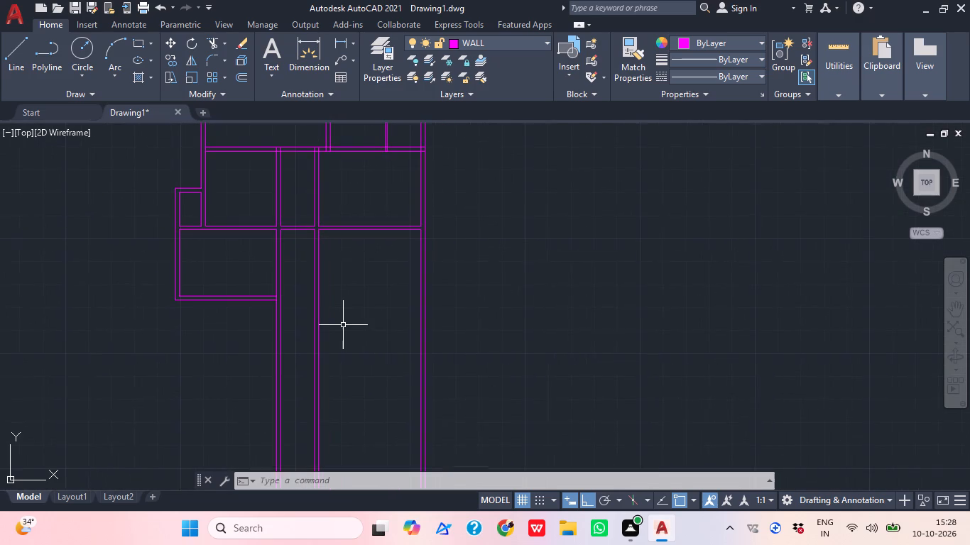
middle_drag(344, 329, 302, 329)
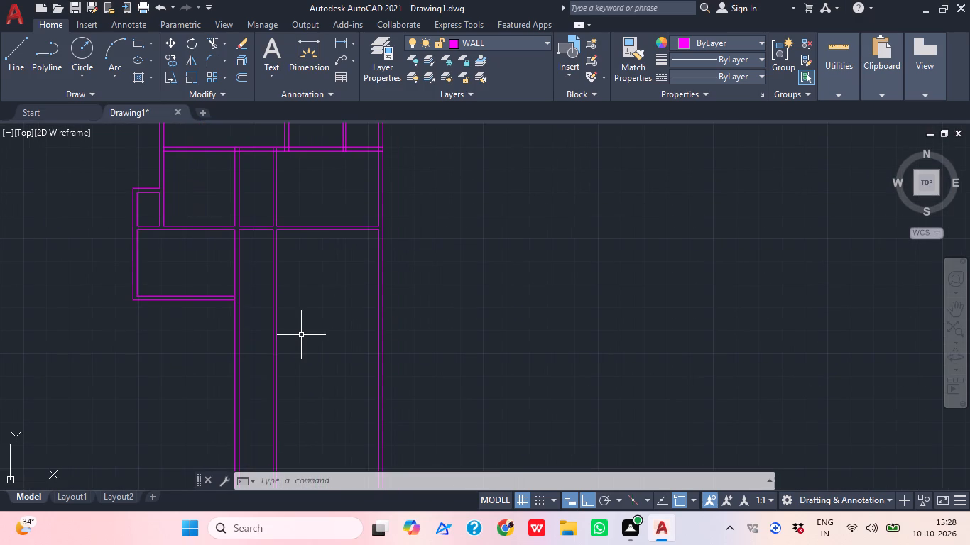
middle_drag(325, 318, 305, 319)
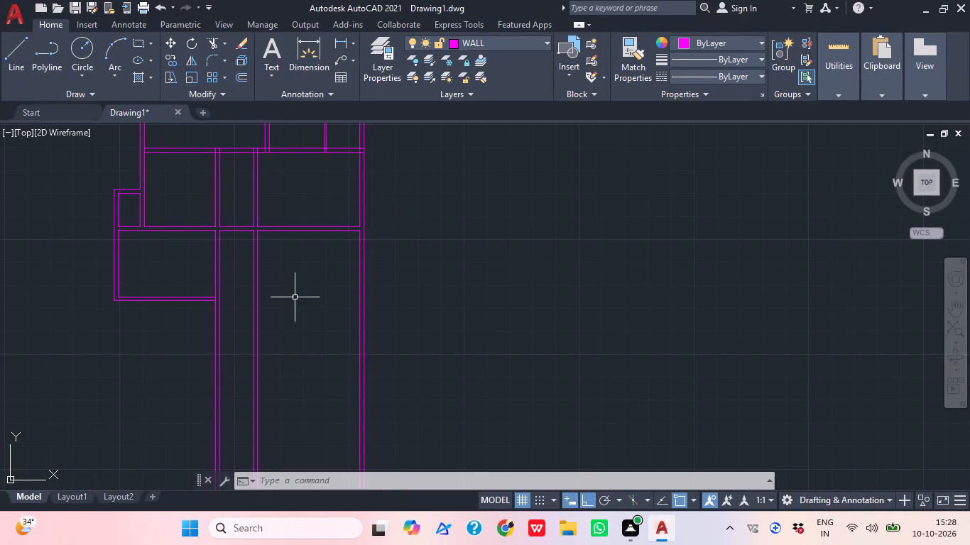
middle_drag(287, 293, 293, 311)
middle_click(293, 311)
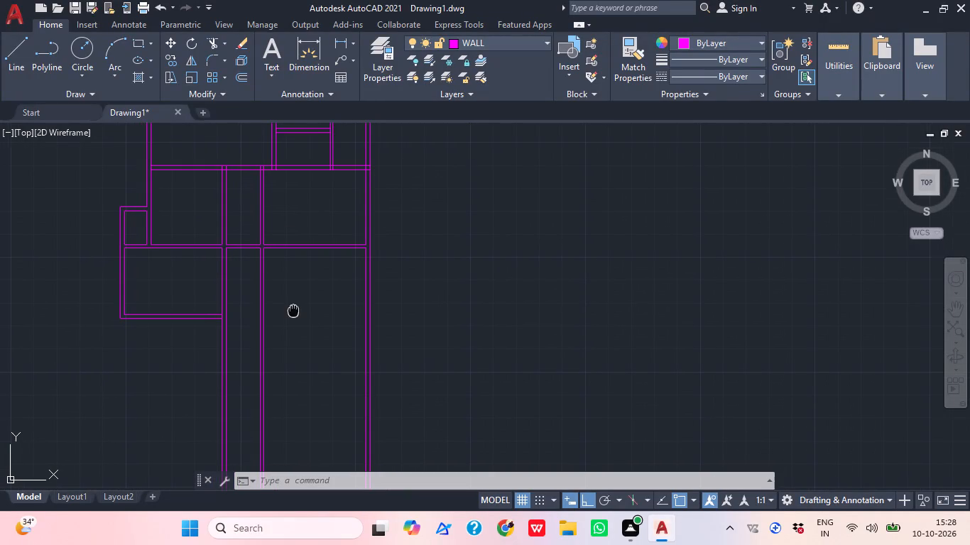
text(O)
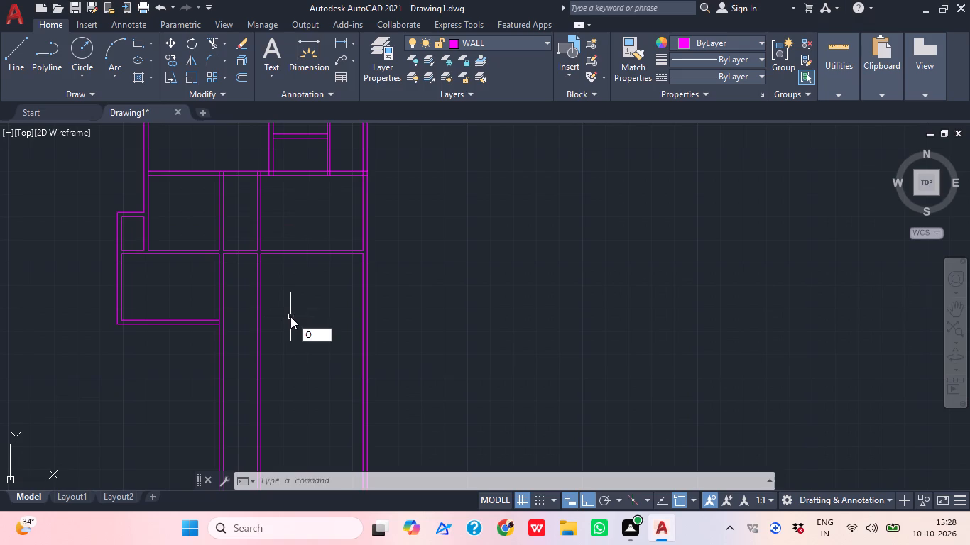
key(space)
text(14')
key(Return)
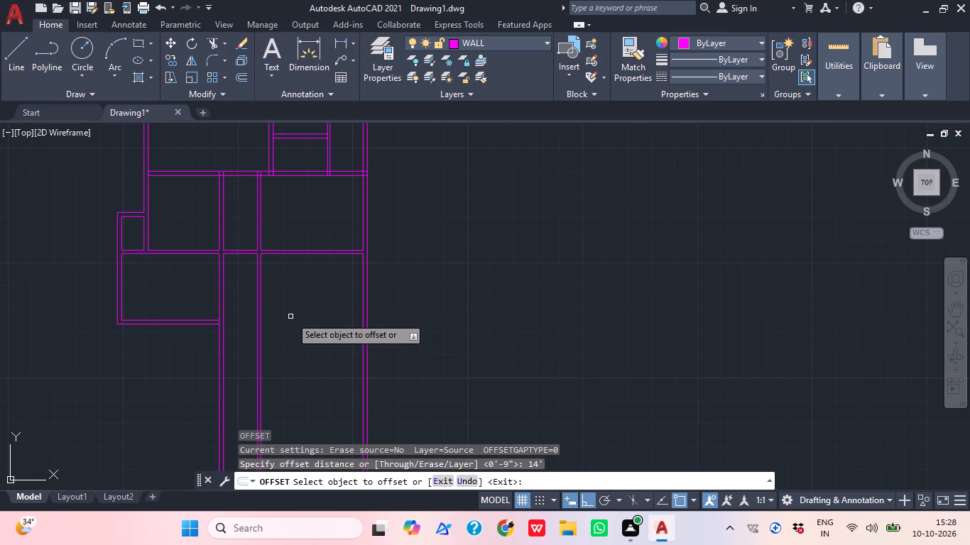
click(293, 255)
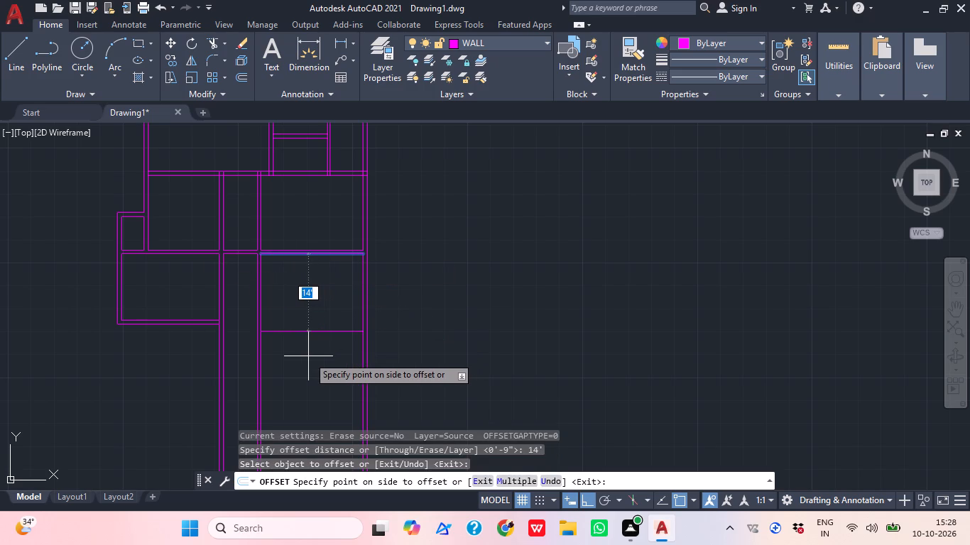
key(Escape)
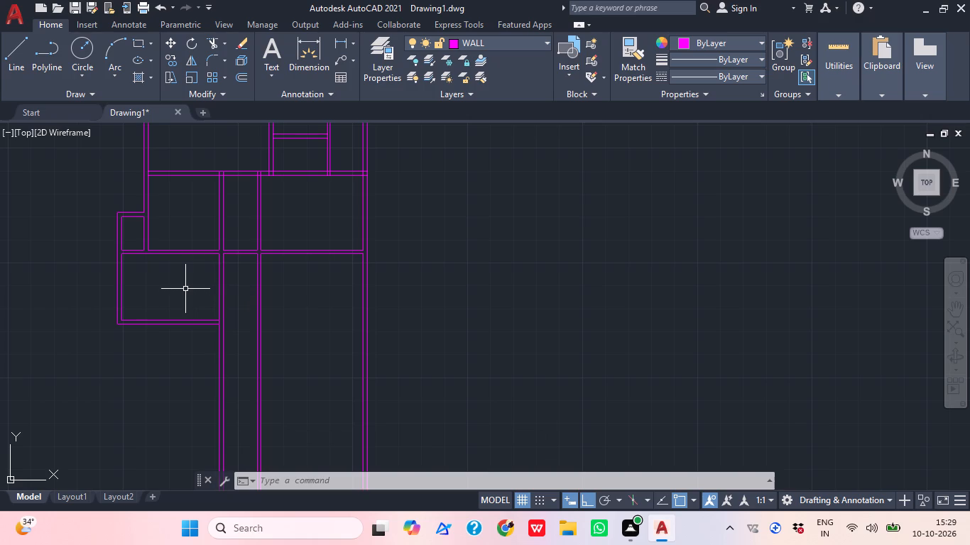
Offset the lower east-west wall's south line 14' southward, between the corridor's east wall and the east exterior wall.
scroll(239, 269, down, 1)
middle_drag(234, 264, 219, 294)
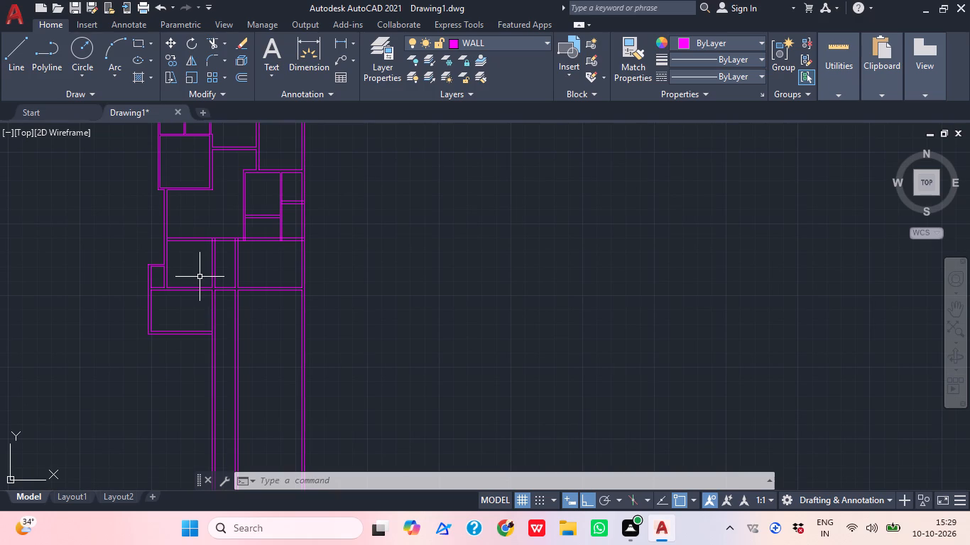
middle_drag(244, 319, 146, 237)
scroll(206, 292, down, 1)
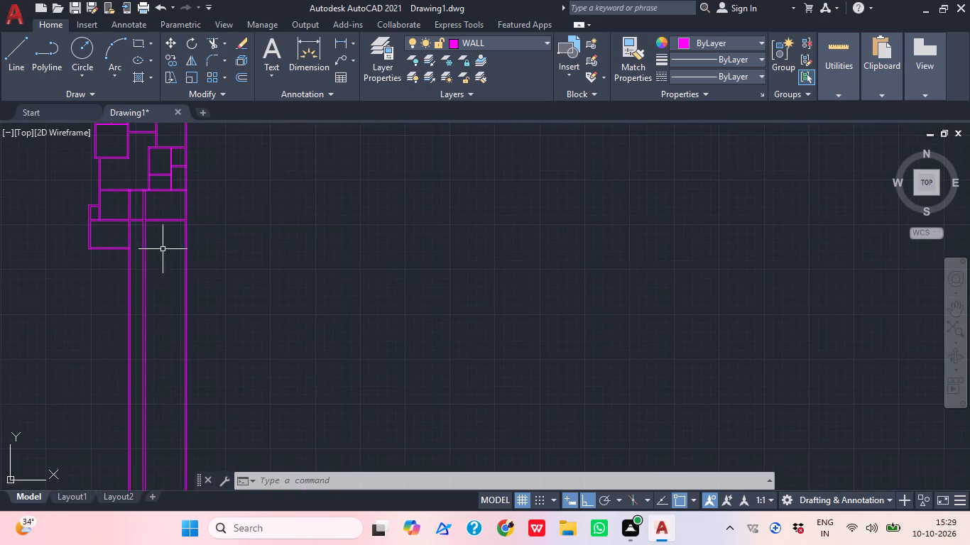
middle_drag(153, 266, 156, 285)
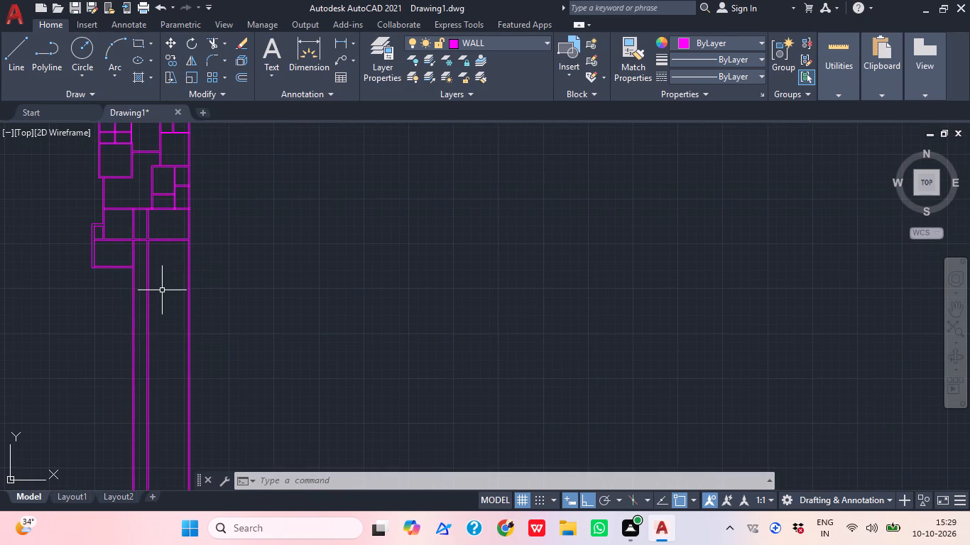
middle_drag(162, 299, 143, 290)
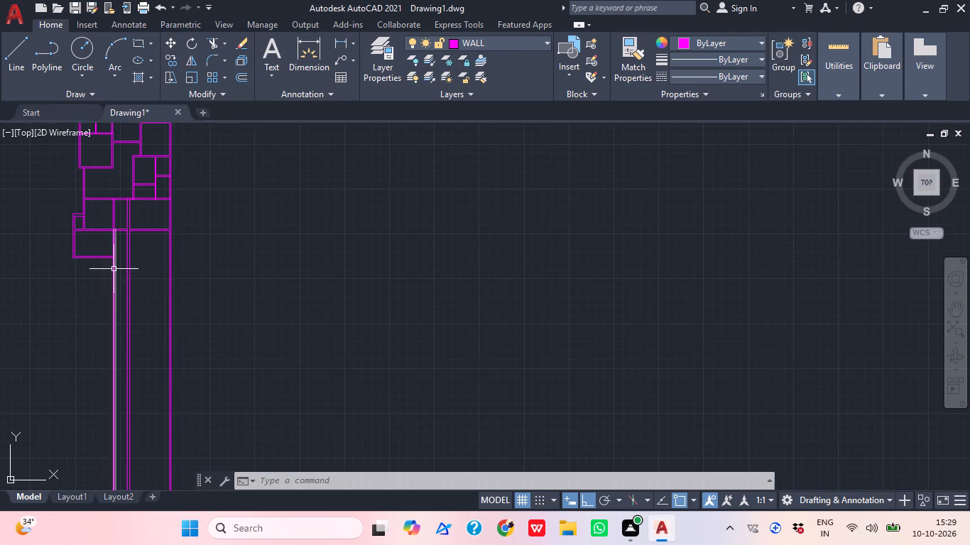
scroll(114, 269, up, 1)
middle_drag(122, 279, 131, 290)
scroll(124, 275, up, 1)
middle_drag(124, 275, 158, 321)
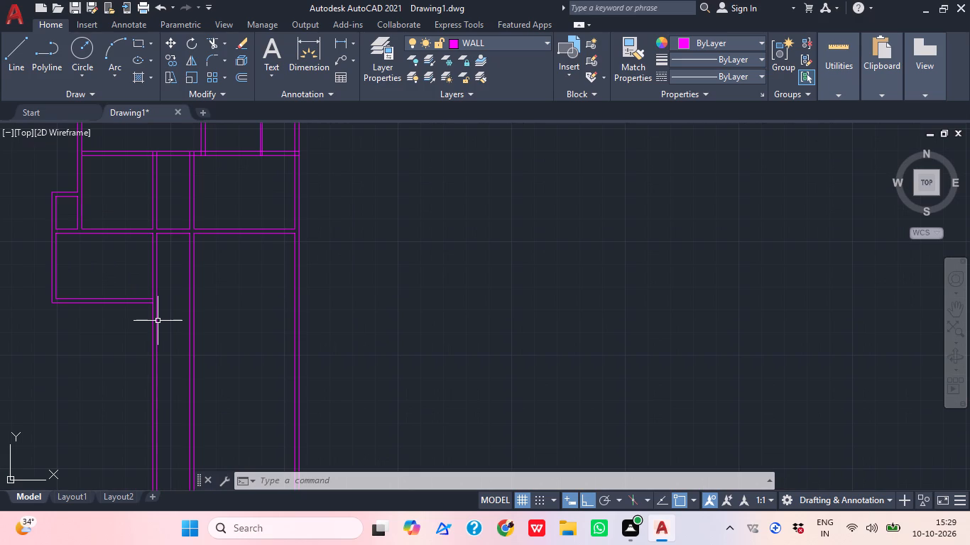
text(O)
key(space)
text(14')
key(Return)
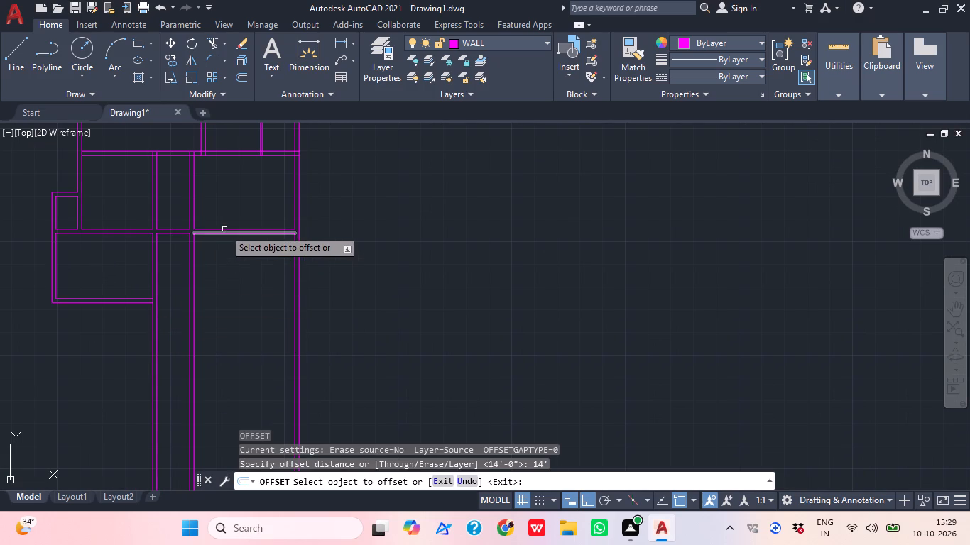
click(227, 232)
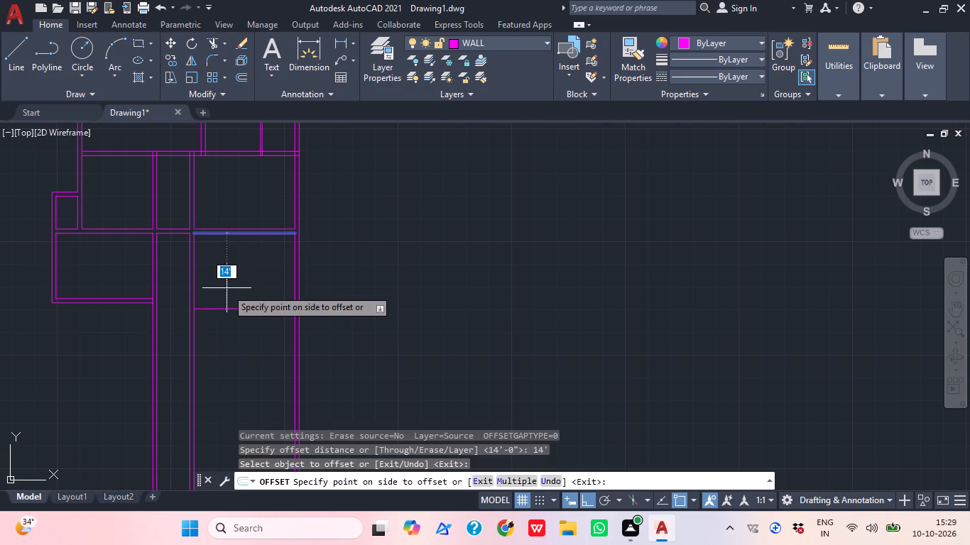
drag(227, 292, 228, 302)
scroll(192, 325, up, 2)
middle_drag(216, 319, 233, 386)
key(Escape)
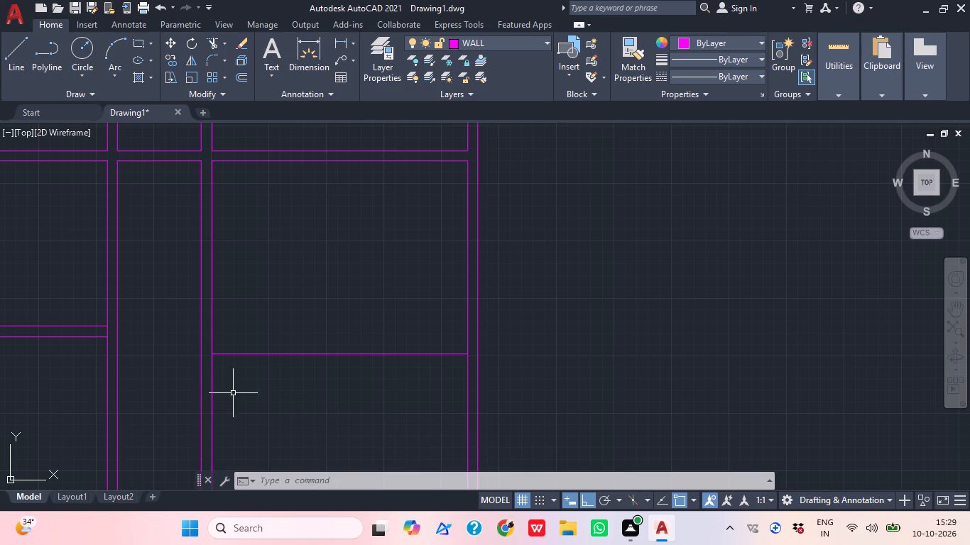
Check the new southeastern room's north-south depth with a temporary linear dimension between its two horizontal lines, and delete that dimension.
middle_drag(257, 368, 296, 417)
scroll(295, 422, down, 1)
click(339, 45)
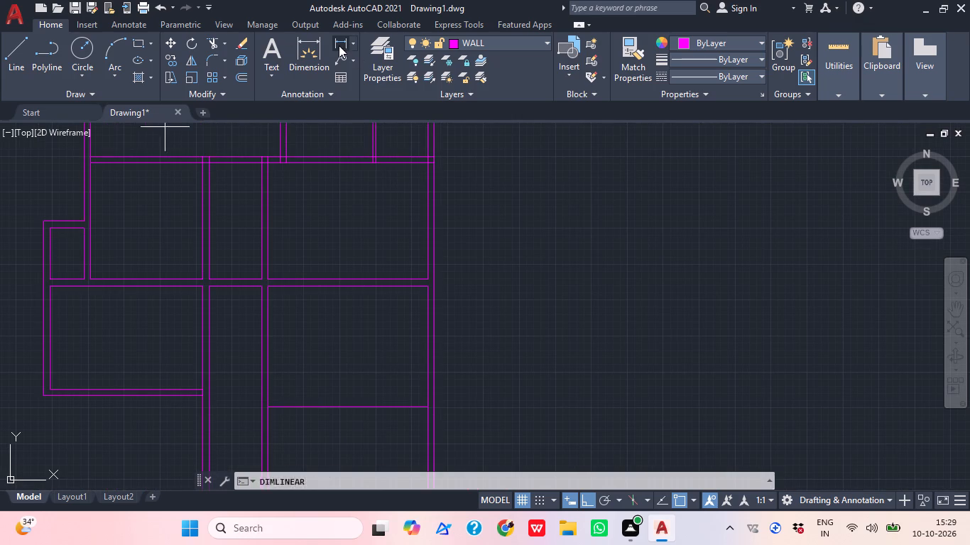
click(427, 287)
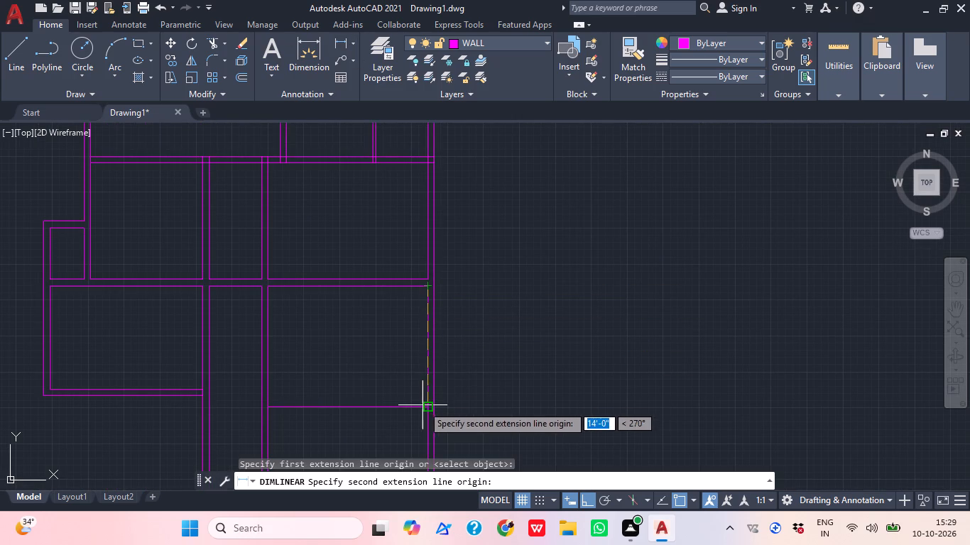
click(429, 407)
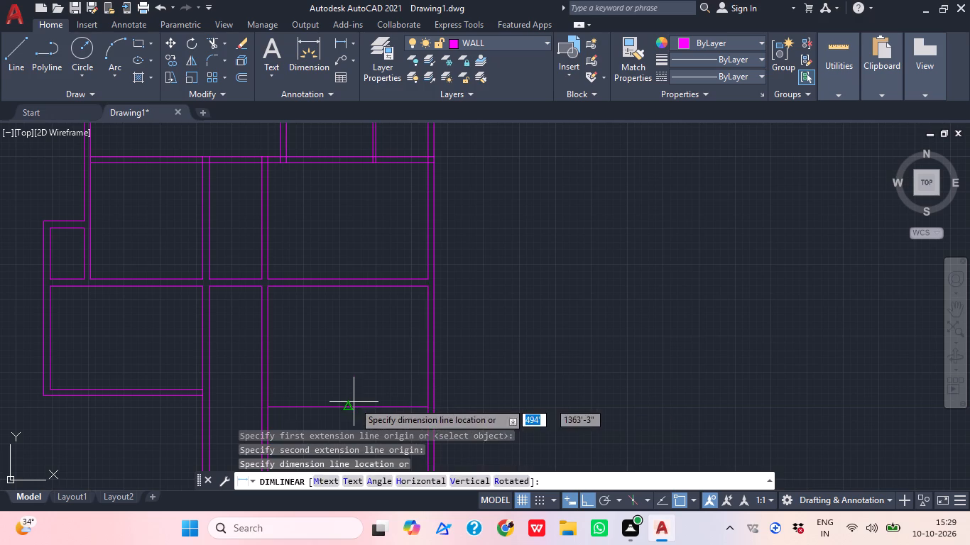
click(354, 402)
scroll(356, 371, up, 3)
drag(344, 343, 327, 343)
click(276, 320)
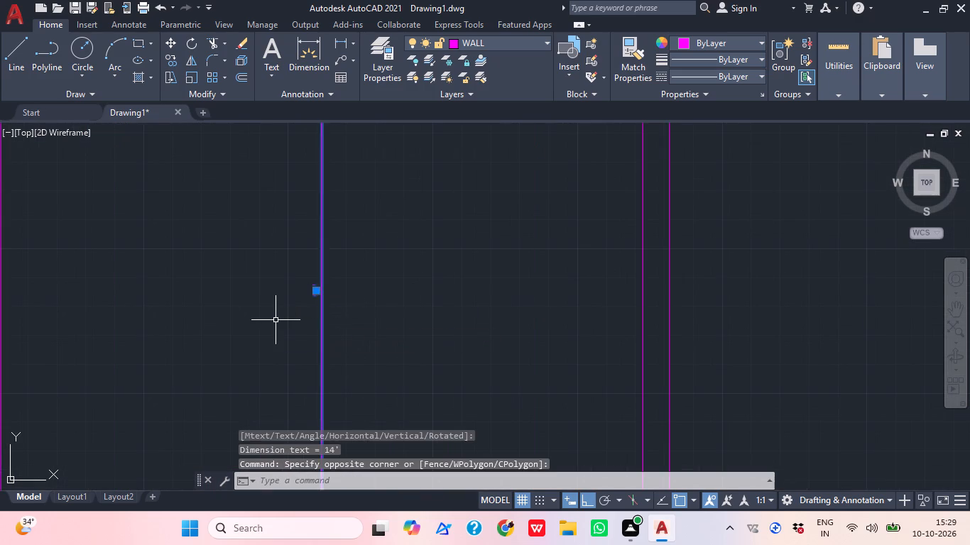
key(Delete)
scroll(297, 331, down, 1)
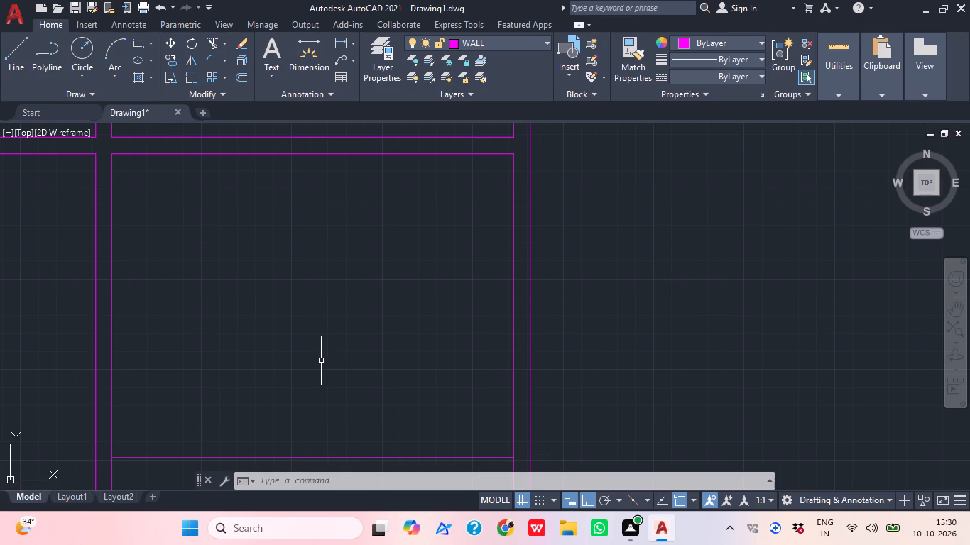
Examine the overall wall layout, from the northern rooms down to the corridor and the new southeastern and western rooms.
scroll(241, 290, down, 3)
middle_drag(187, 303, 297, 332)
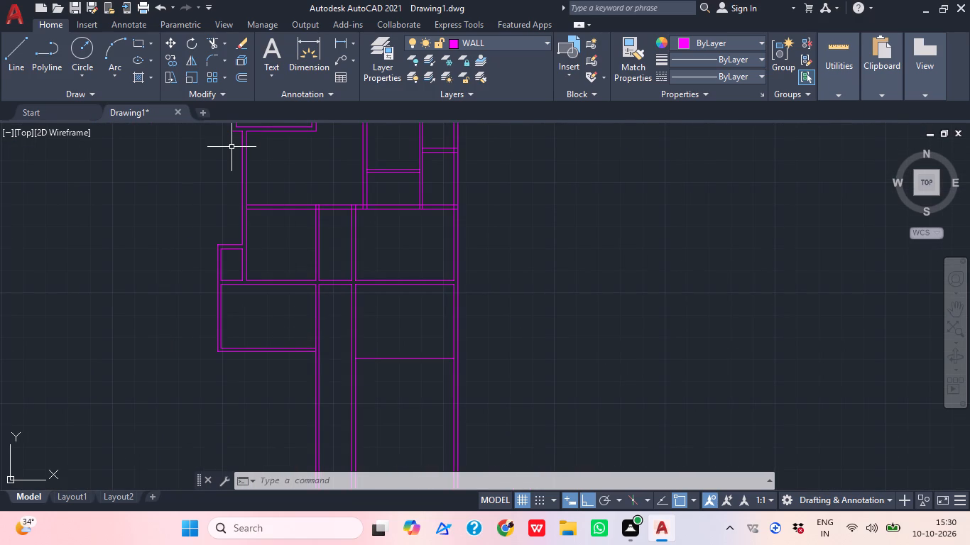
middle_drag(244, 185, 253, 214)
scroll(253, 214, down, 1)
middle_drag(277, 260, 280, 307)
scroll(280, 297, down, 1)
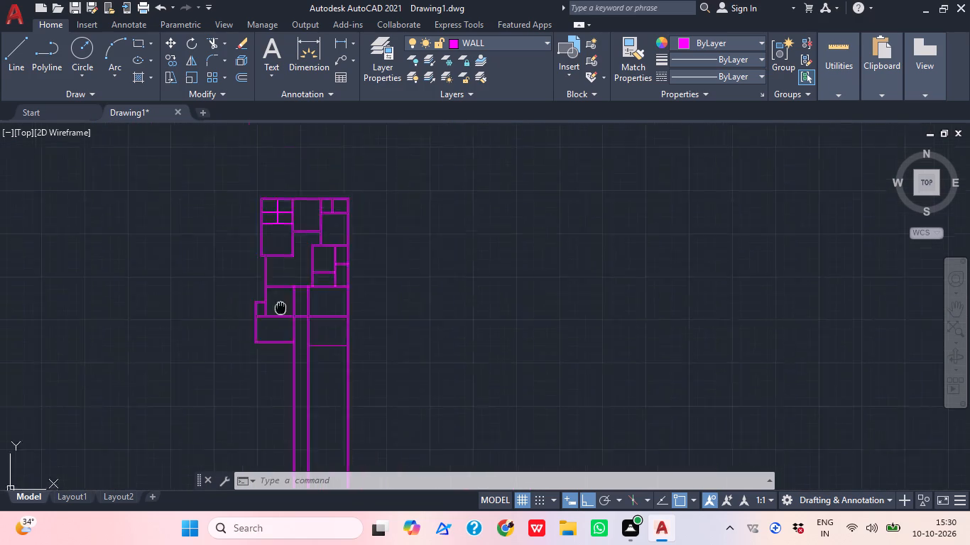
middle_drag(280, 307, 280, 309)
scroll(280, 309, up, 1)
middle_drag(285, 309, 285, 322)
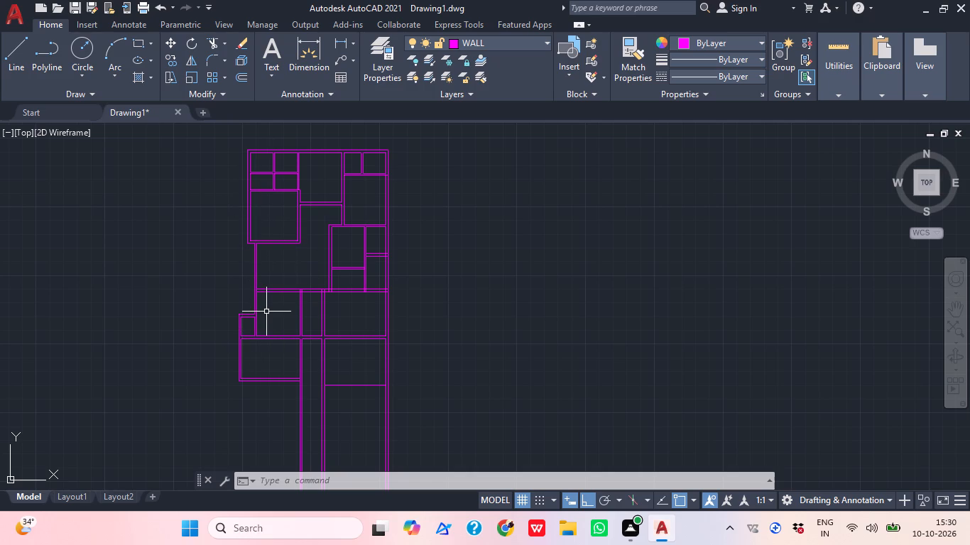
scroll(285, 285, up, 1)
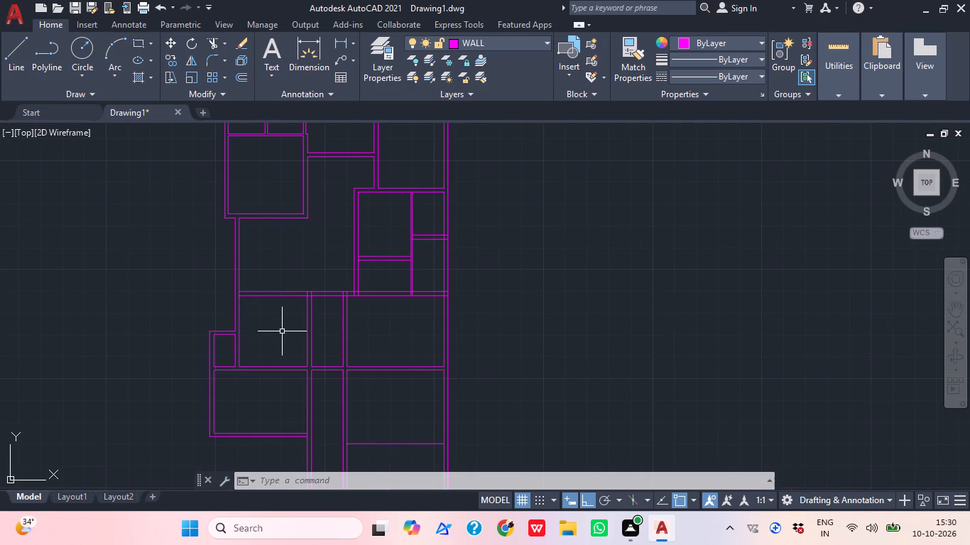
Undo the southern room edits back to the single central north-south wall running south of the upper east-west wall.
key(ctrl+z)
key(ctrl+z)
key(ctrl+z)
key(ctrl+z)
key(ctrl+z)
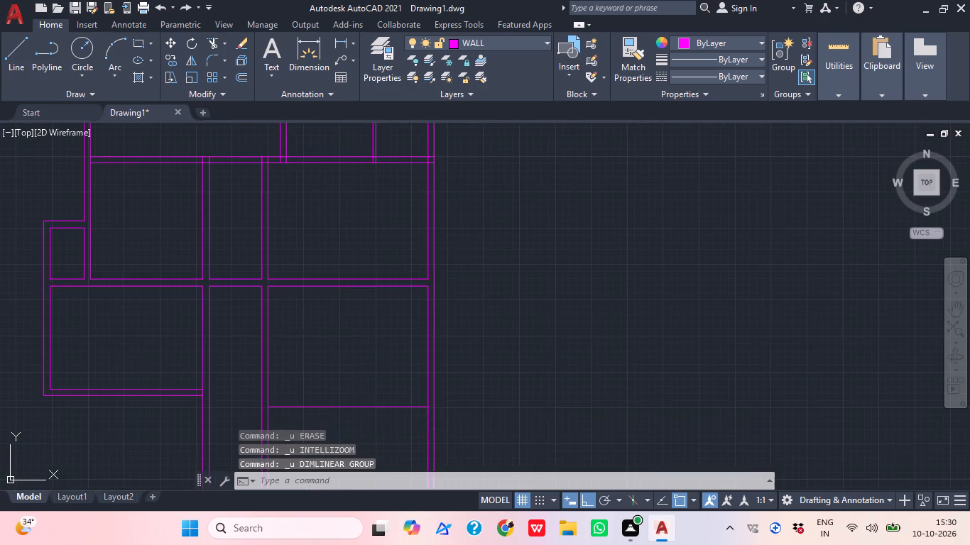
key(ctrl+z)
key(ctrl+z)
key(ctrl+z)
key(ctrl+z)
key(ctrl+z)
key(ctrl+z)
key(ctrl+z)
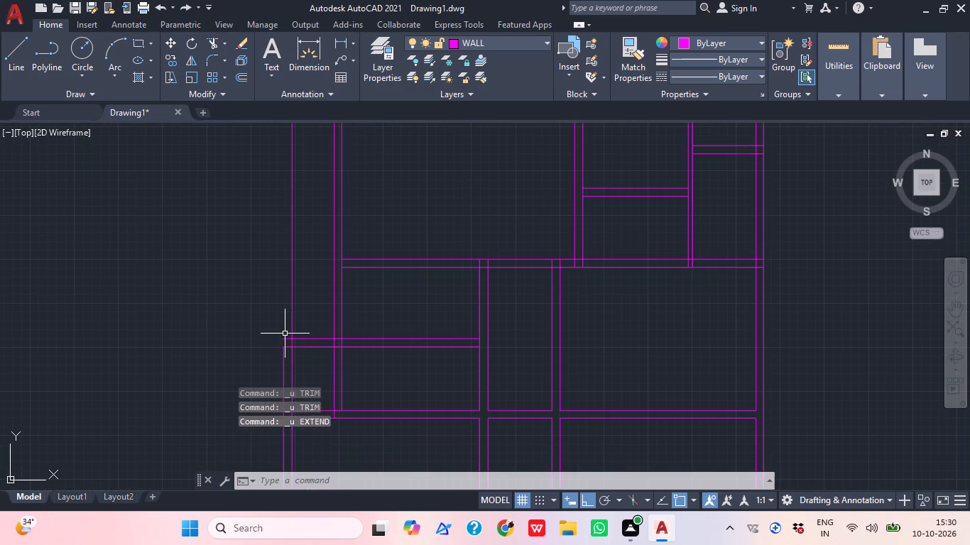
key(ctrl+z)
key(ctrl+z)
key(ctrl+z)
key(ctrl+z)
key(ctrl+z)
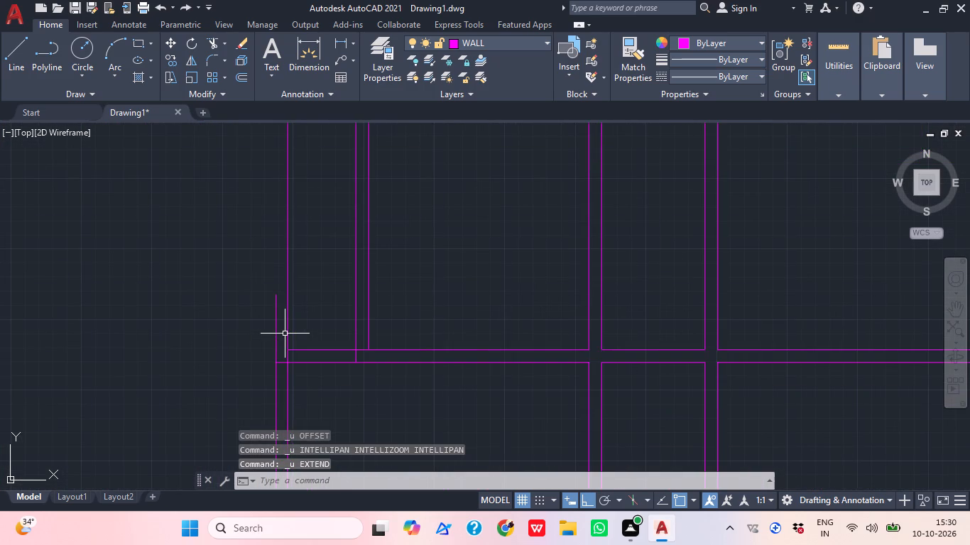
key(ctrl+z)
key(ctrl+z)
key(ctrl+z)
key(ctrl+z)
key(ctrl+z)
key(ctrl+z)
key(ctrl+z)
key(ctrl+z)
key(ctrl+z)
key(ctrl+z)
key(ctrl+z)
key(ctrl+z)
key(ctrl+z)
key(ctrl+z)
key(ctrl+z)
key(ctrl+z)
key(ctrl+z)
key(ctrl+z)
key(ctrl+z)
key(ctrl+z)
key(ctrl+z)
key(ctrl+z)
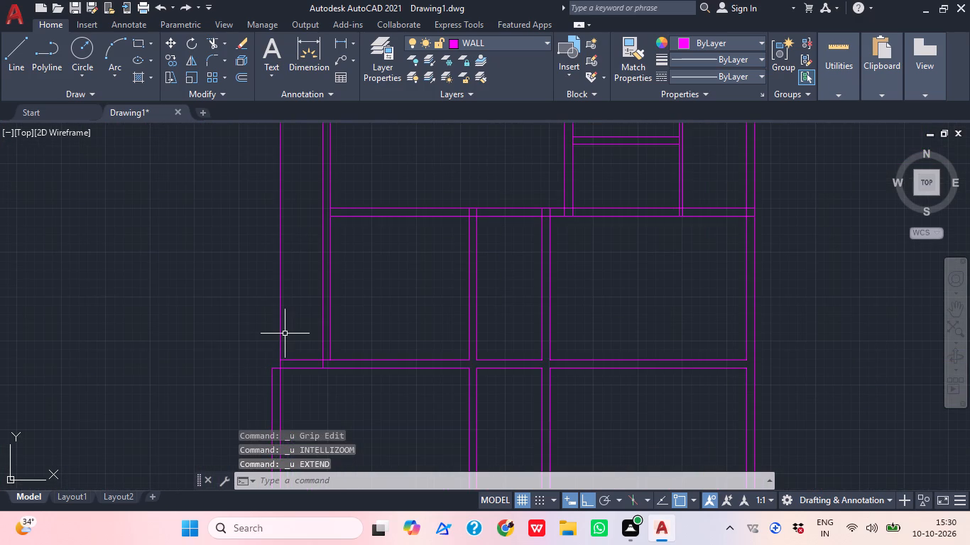
key(ctrl+z)
key(ctrl+z)
key(ctrl+z)
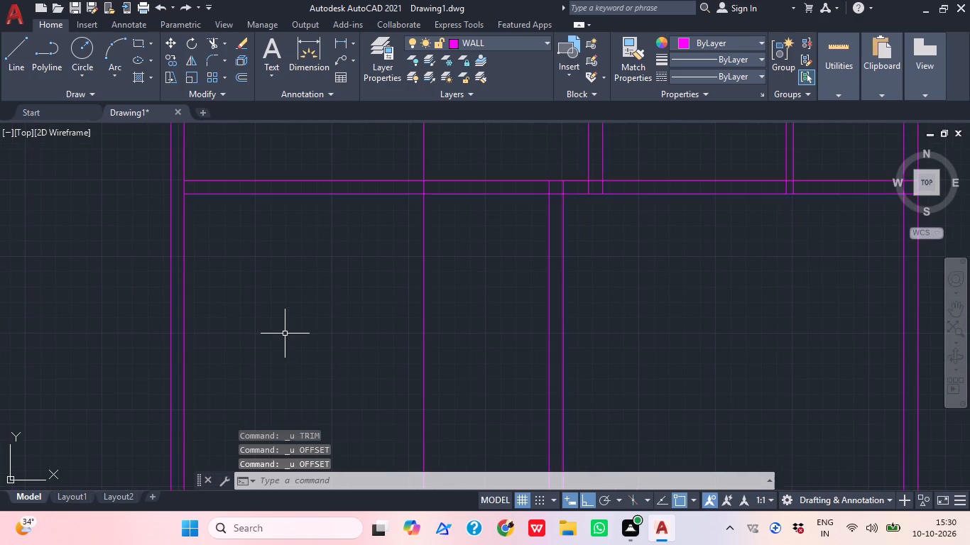
key(ctrl+z)
key(ctrl+z)
ctrl+scroll(364, 304, down, 2)
ctrl+middle_drag(377, 326, 429, 391)
ctrl+scroll(429, 391, up, 1)
key(ctrl+z)
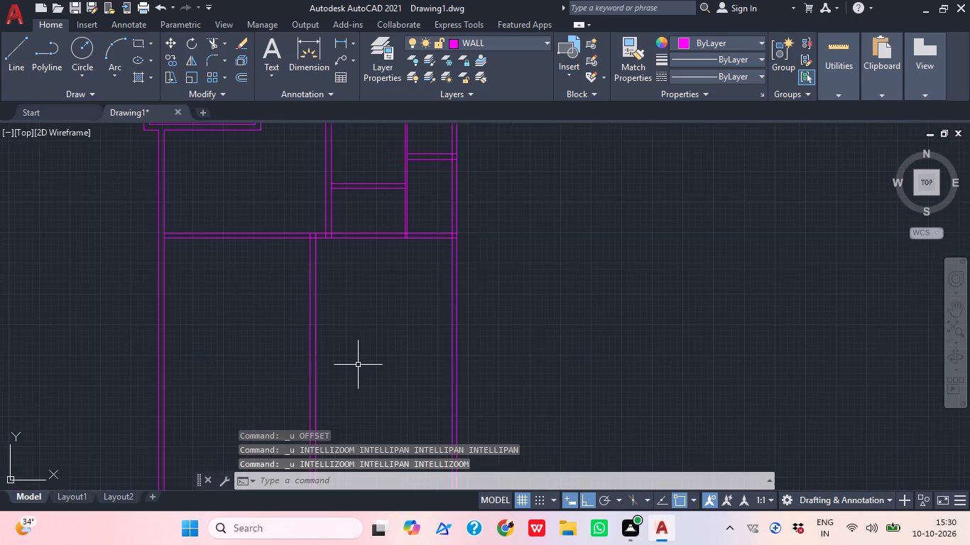
Offset the upper east-west wall's south line 14' southward, across the area between the west and east exterior walls.
ctrl+middle_drag(358, 365, 415, 439)
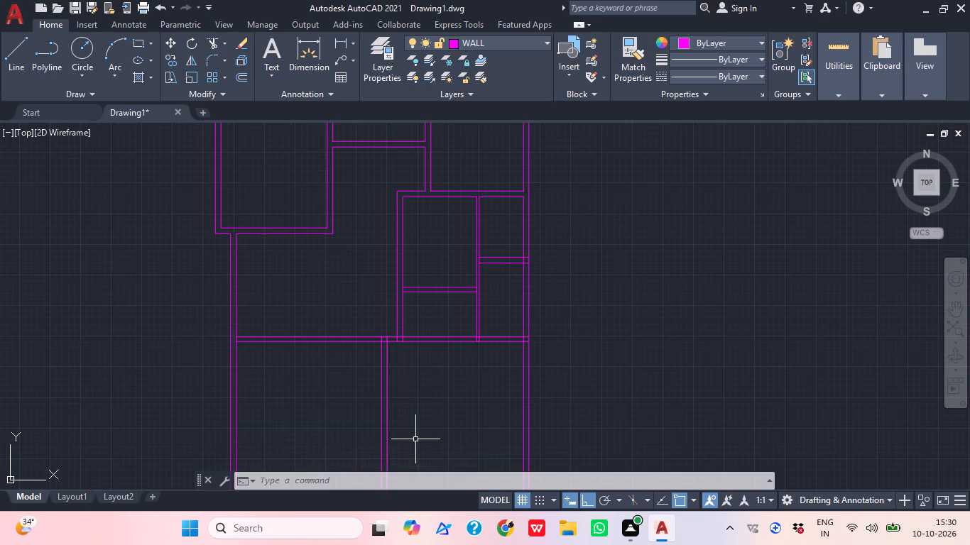
scroll(355, 321, down, 1)
middle_drag(355, 321, 355, 375)
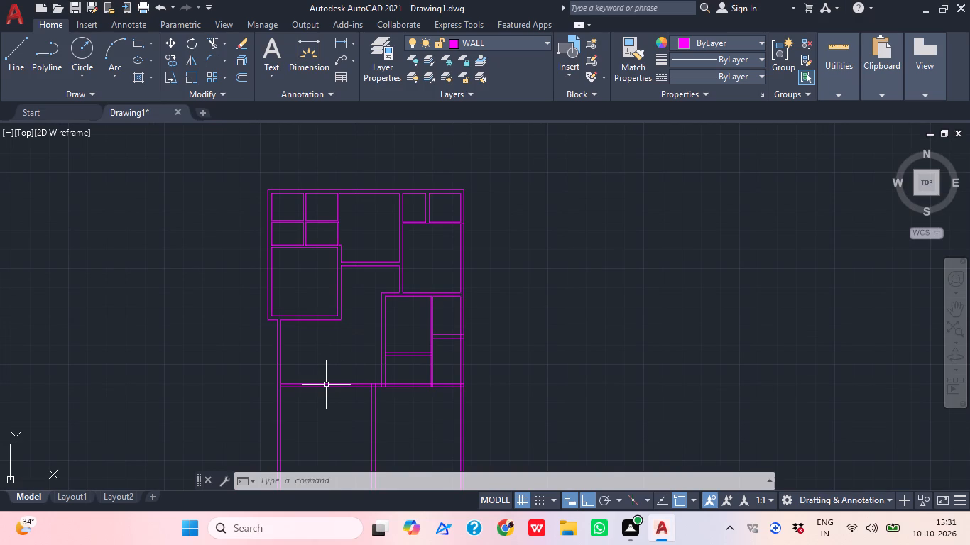
middle_drag(321, 404, 316, 346)
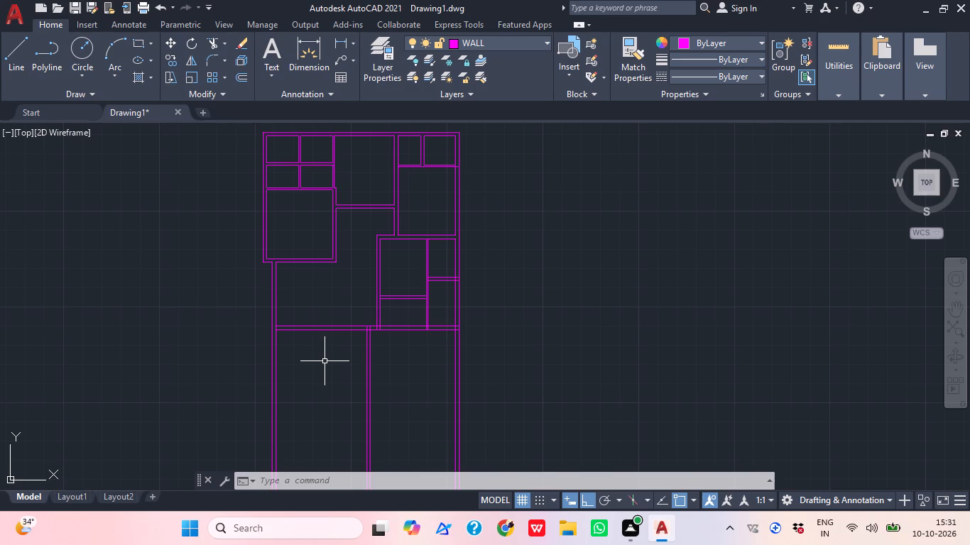
middle_drag(406, 378, 408, 359)
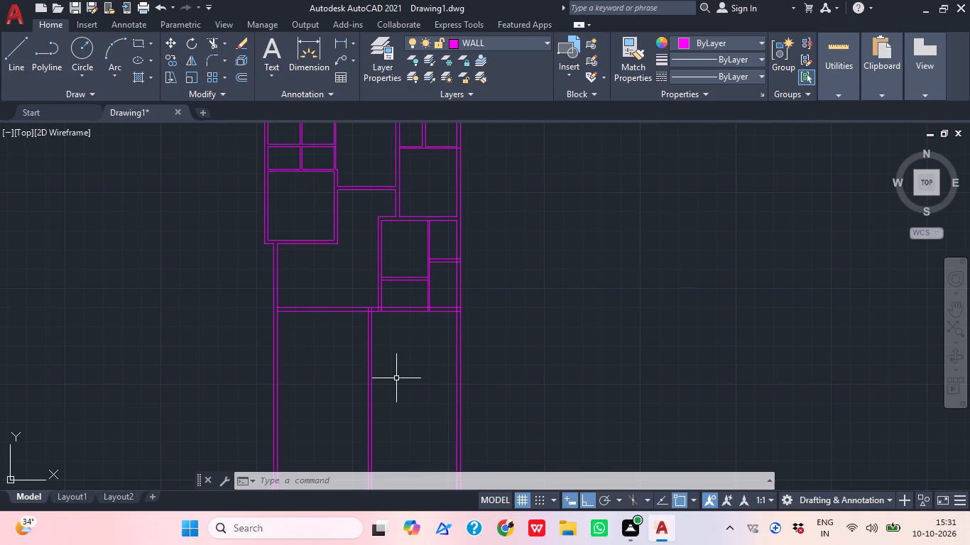
scroll(393, 351, up, 1)
text(O)
key(space)
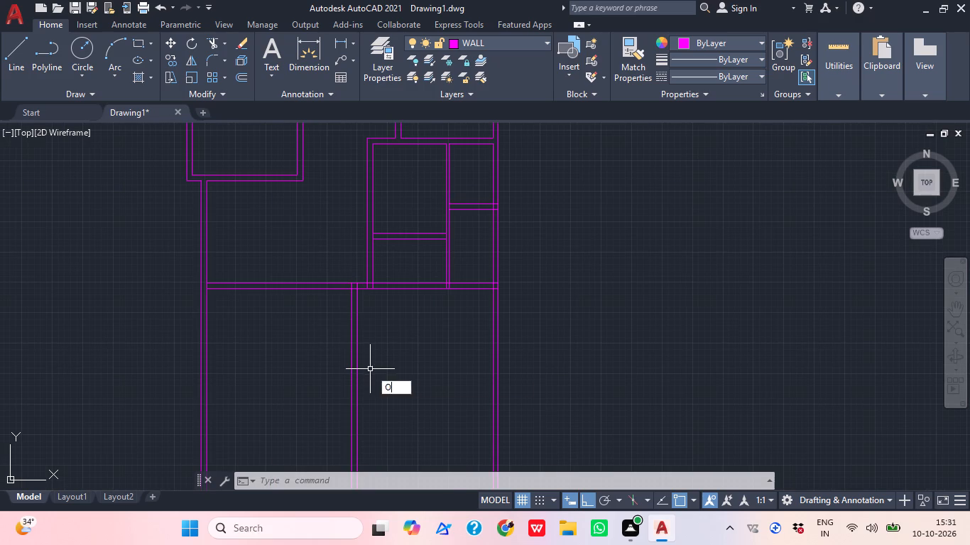
text(14)
key(apostrophe)
key(Return)
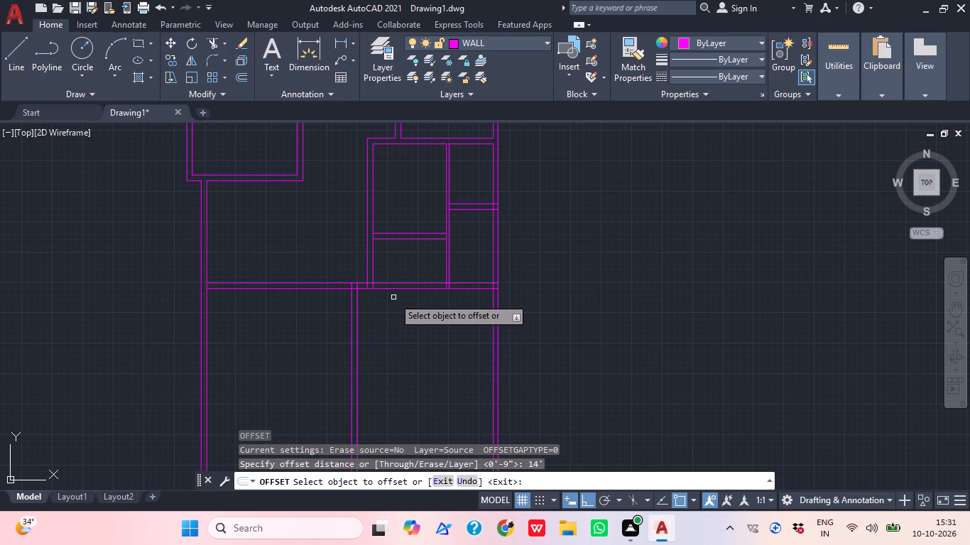
click(391, 290)
click(383, 412)
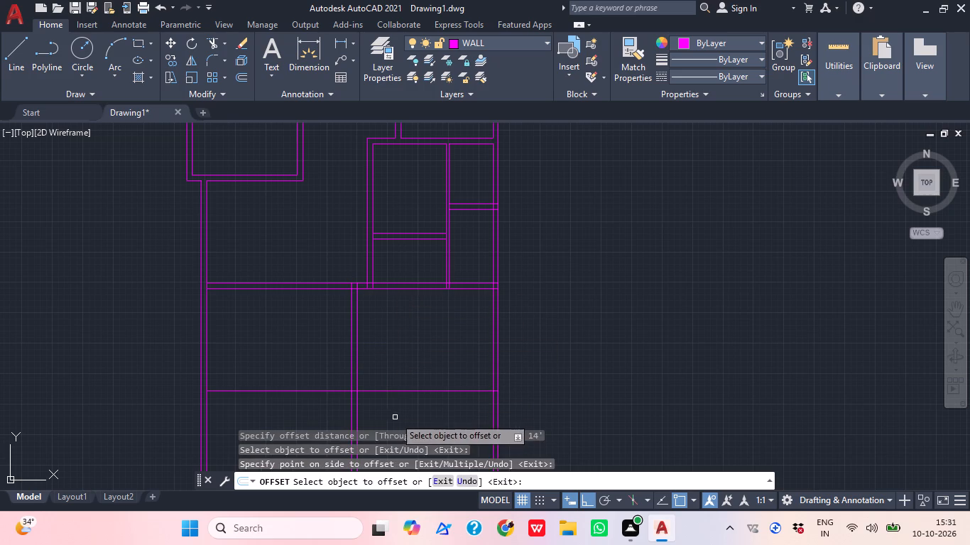
Offset the new horizontal line 9" southward to form the lower east-west wall.
key(space)
key(space)
text(9")
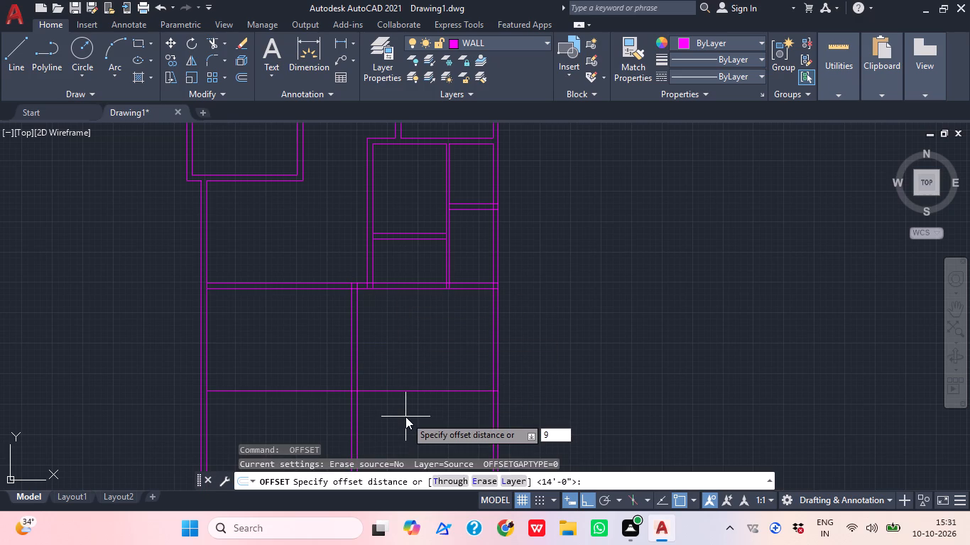
key(Return)
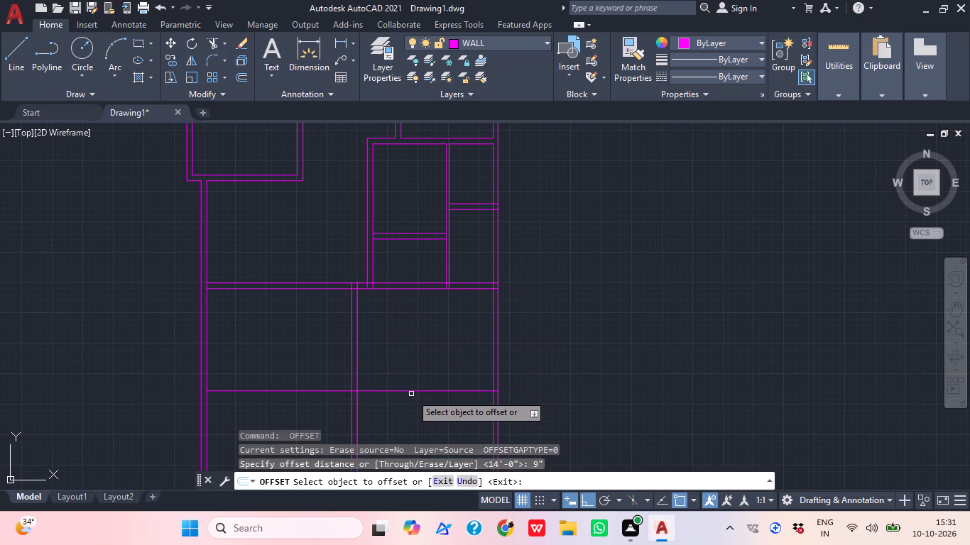
click(411, 394)
click(411, 392)
click(415, 411)
middle_drag(415, 411, 411, 387)
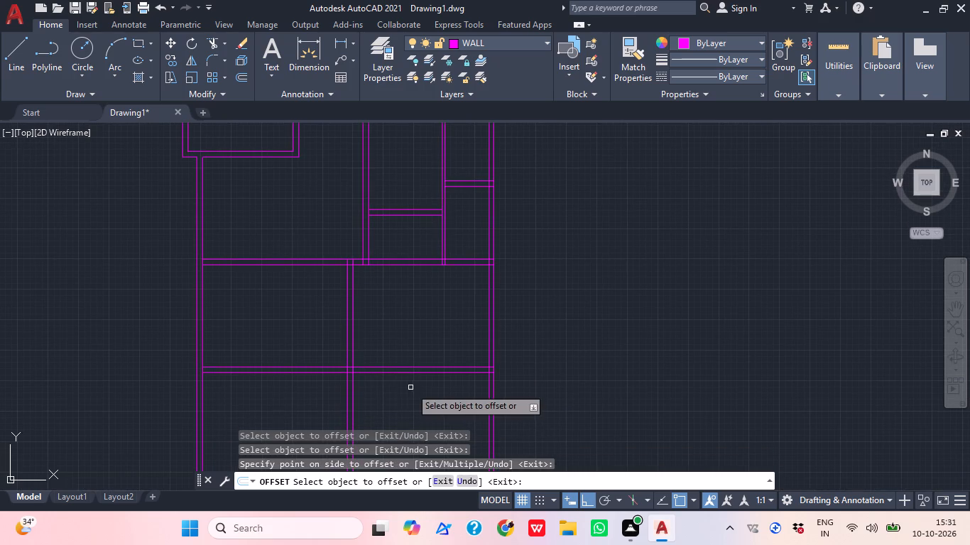
key(Escape)
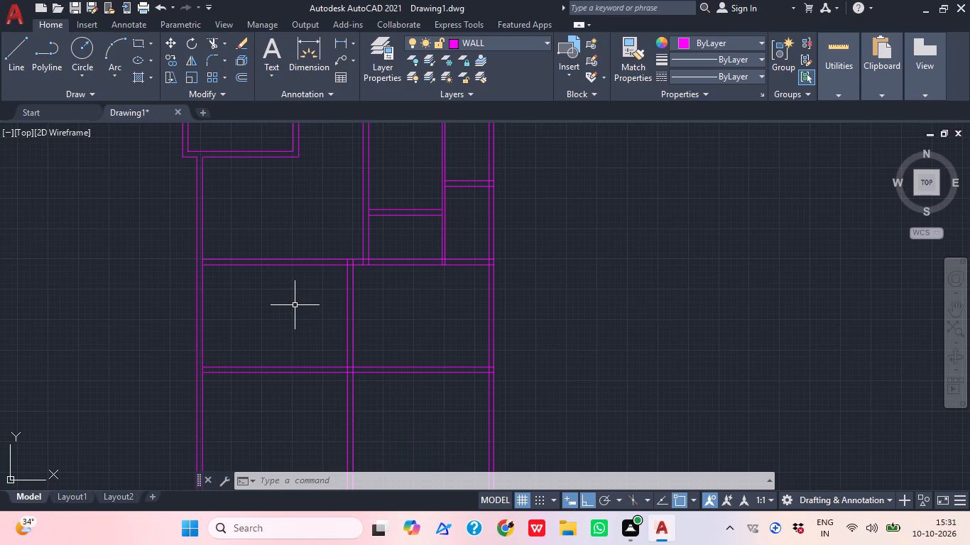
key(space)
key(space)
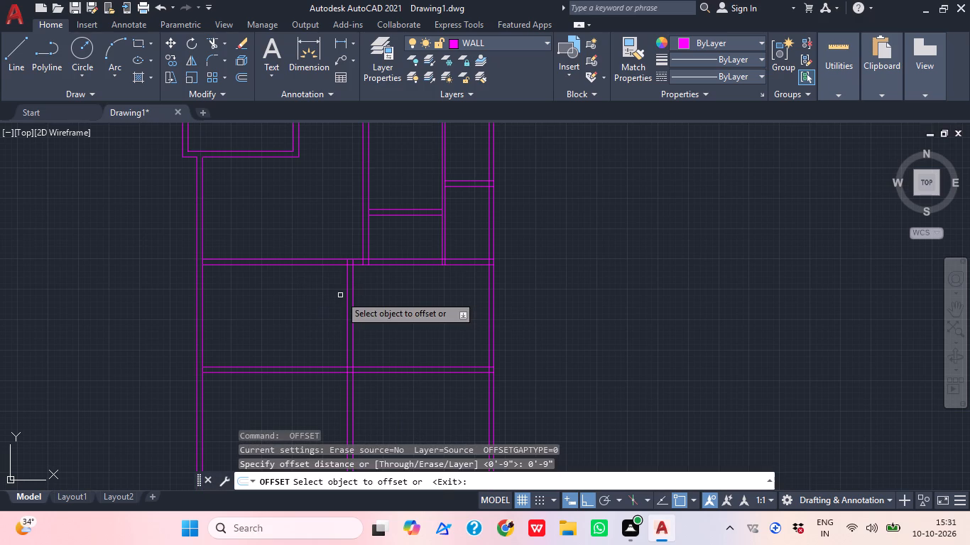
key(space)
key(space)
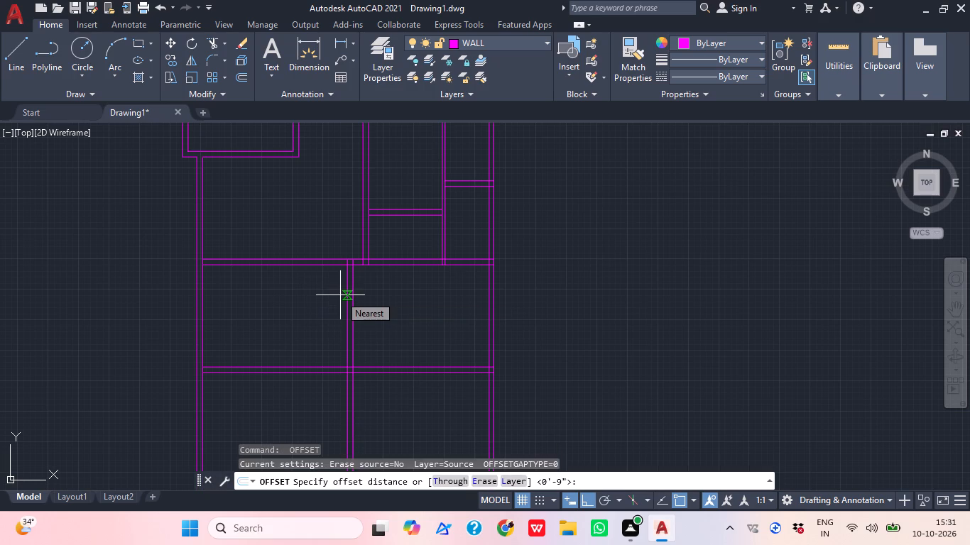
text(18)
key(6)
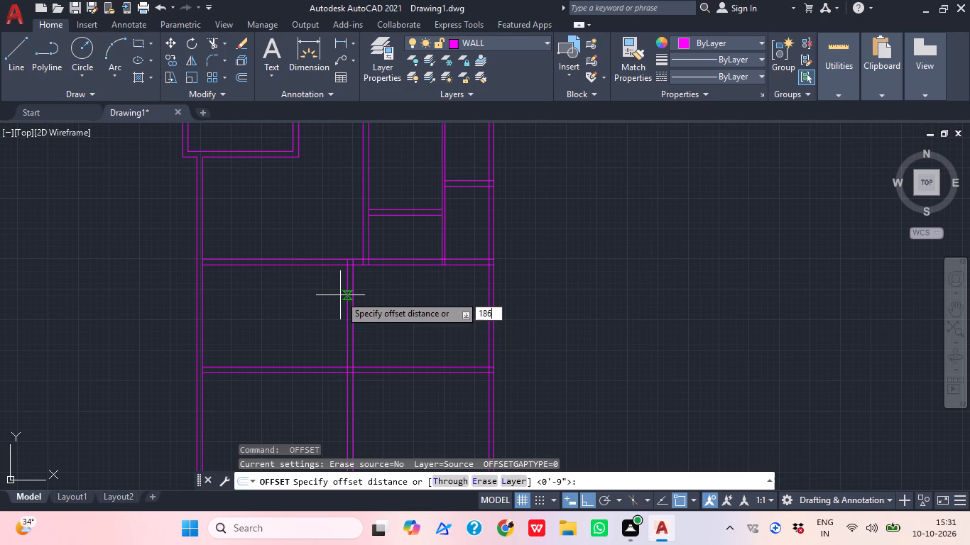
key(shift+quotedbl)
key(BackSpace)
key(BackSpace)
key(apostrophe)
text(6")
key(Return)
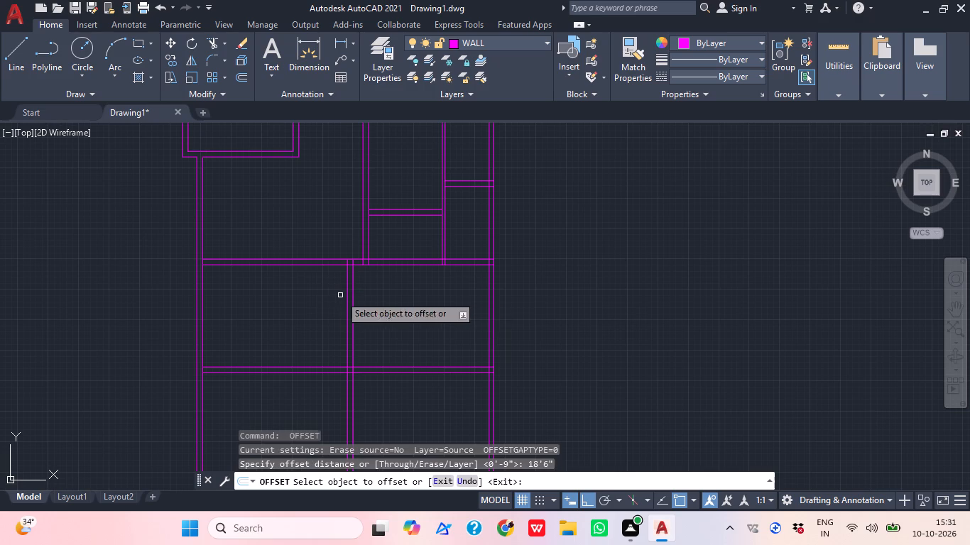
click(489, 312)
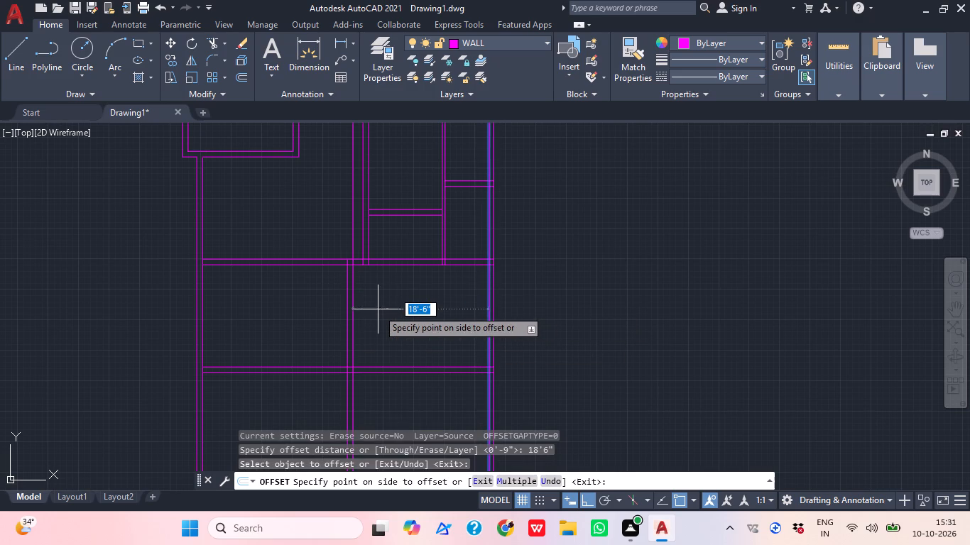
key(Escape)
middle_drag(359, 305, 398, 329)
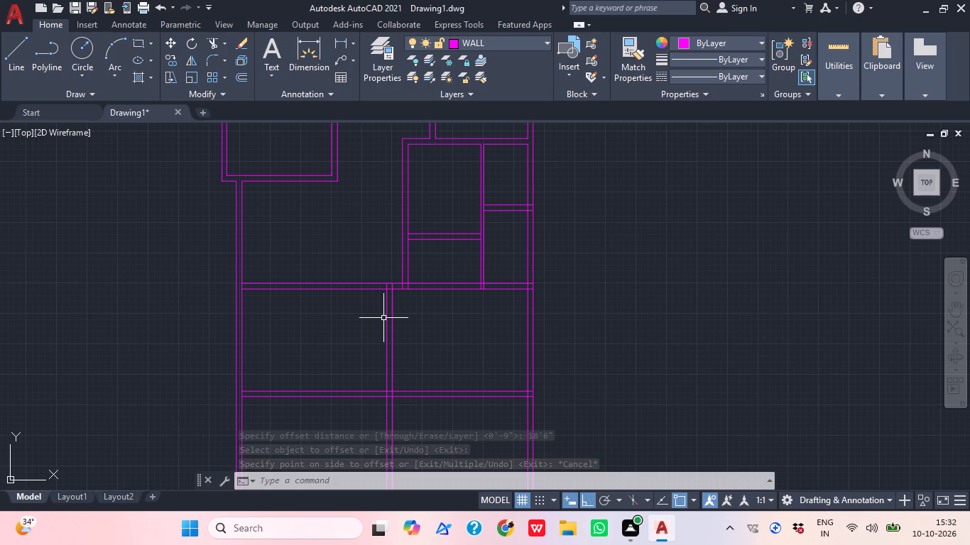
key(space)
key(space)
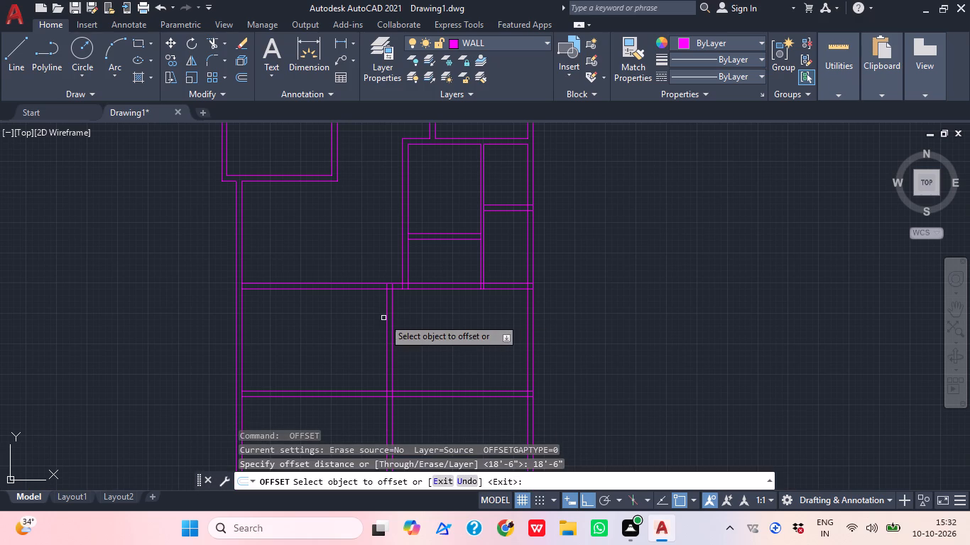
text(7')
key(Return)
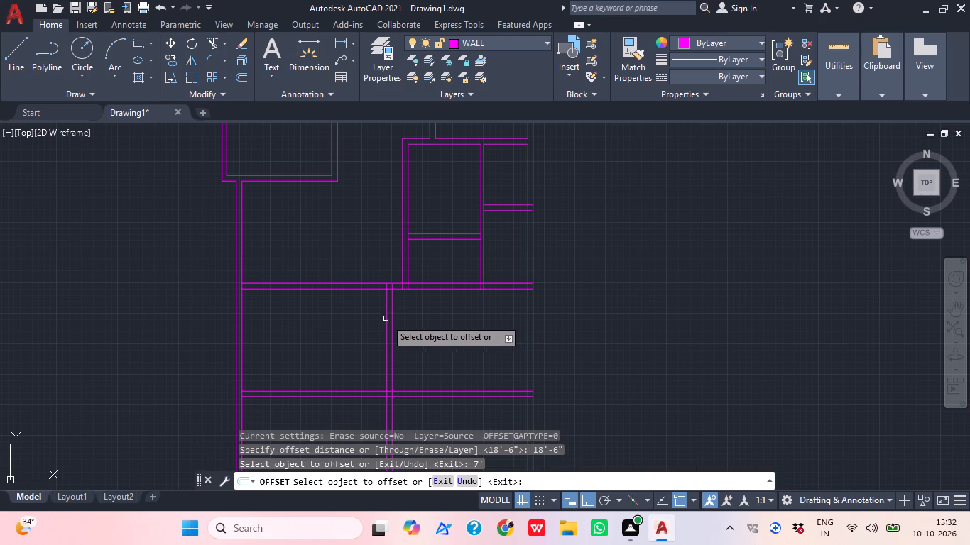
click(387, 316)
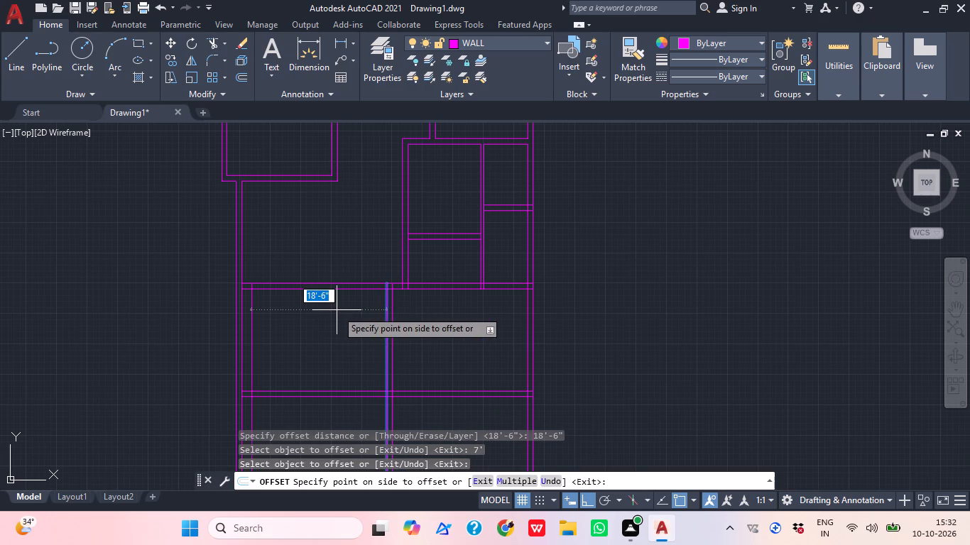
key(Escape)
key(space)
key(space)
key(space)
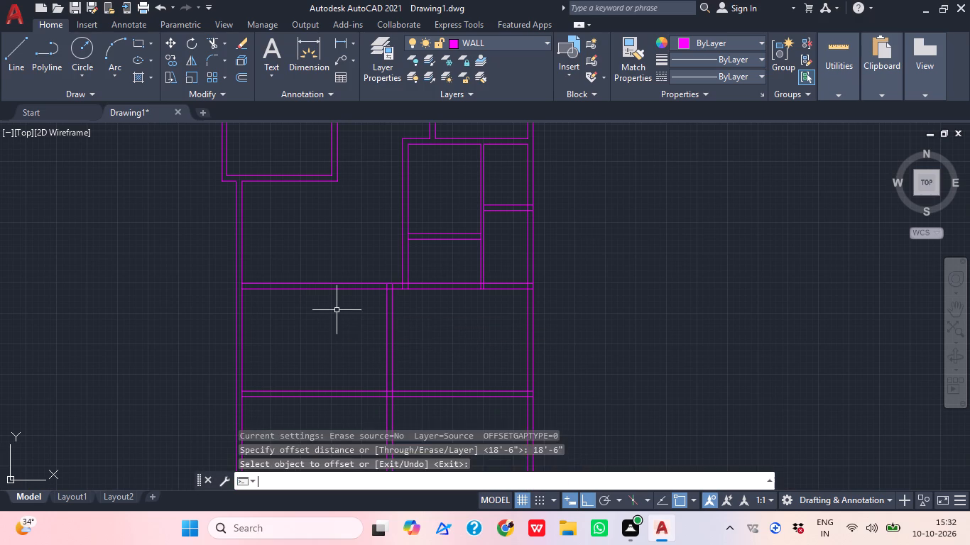
Offset the central north-south wall's west line 7' westward.
key(space)
text(7')
key(Return)
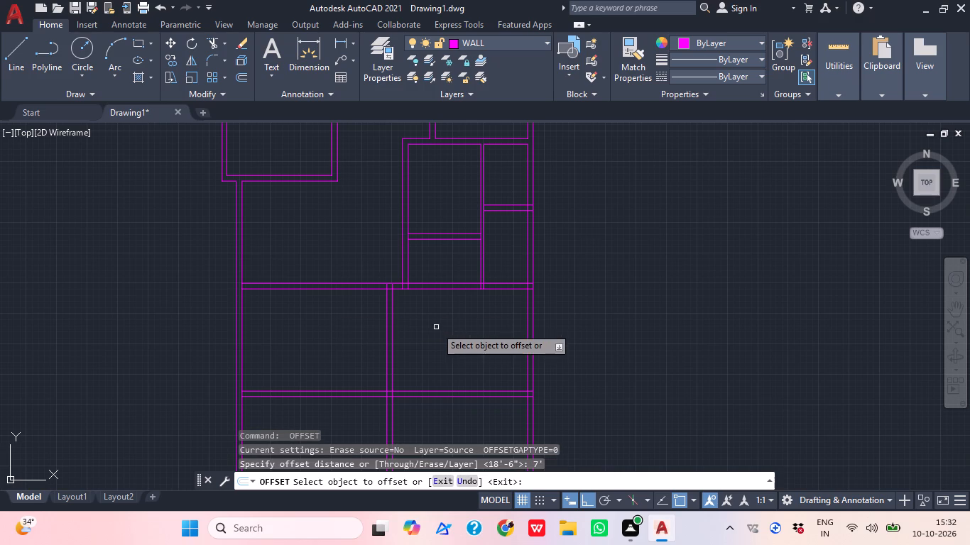
click(387, 336)
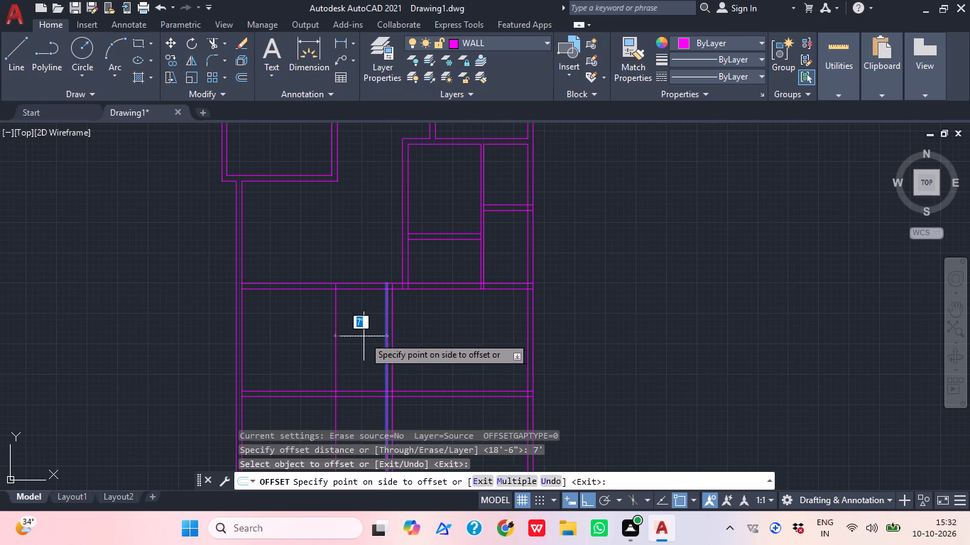
click(363, 336)
key(space)
Offset the new vertical line 9" westward to form a second north-south wall.
key(space)
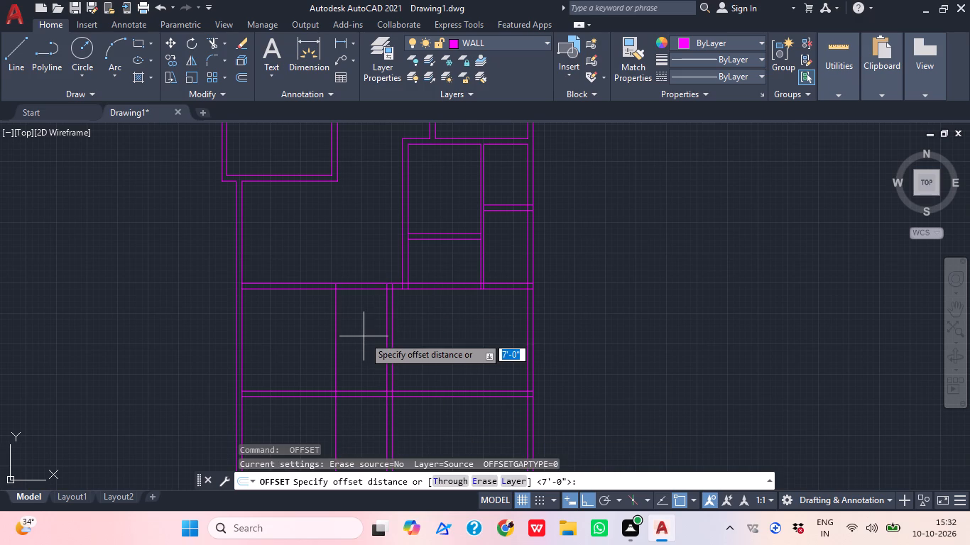
text(9)
key(shift+quotedbl)
key(Return)
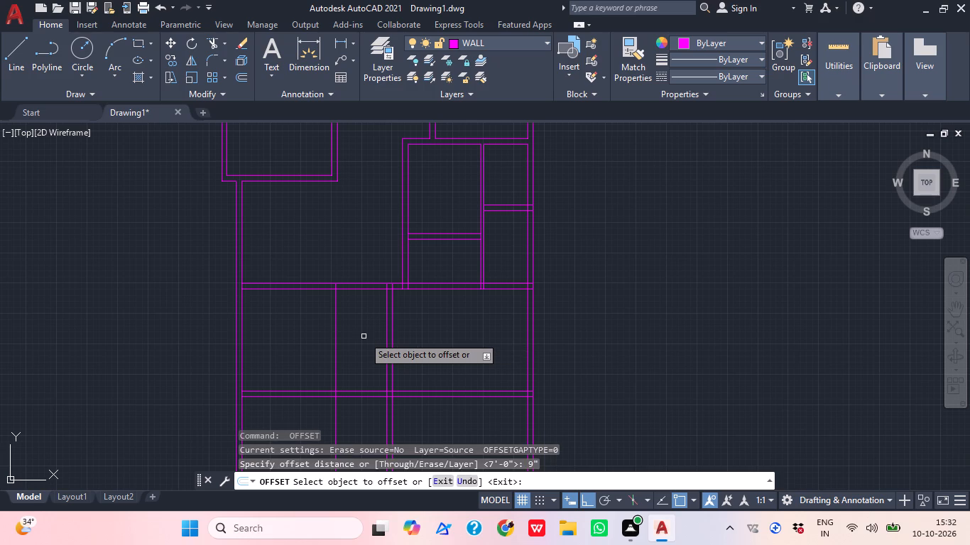
click(334, 339)
click(295, 347)
middle_drag(331, 358, 378, 368)
key(space)
Offset the second north-south wall's west line 13'6" westward, just beyond the existing west exterior wall.
key(space)
middle_drag(378, 368, 400, 381)
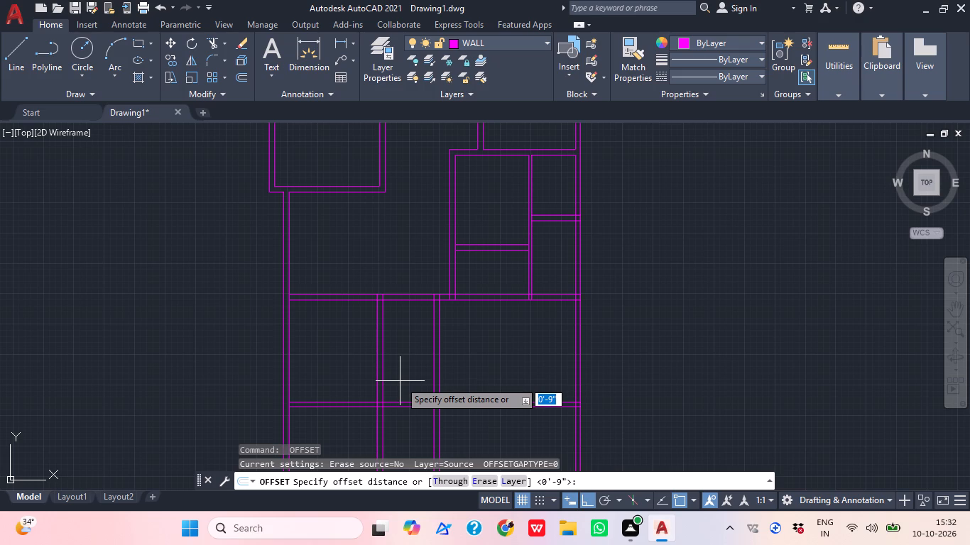
text(13'4)
key(BackSpace)
text(3")
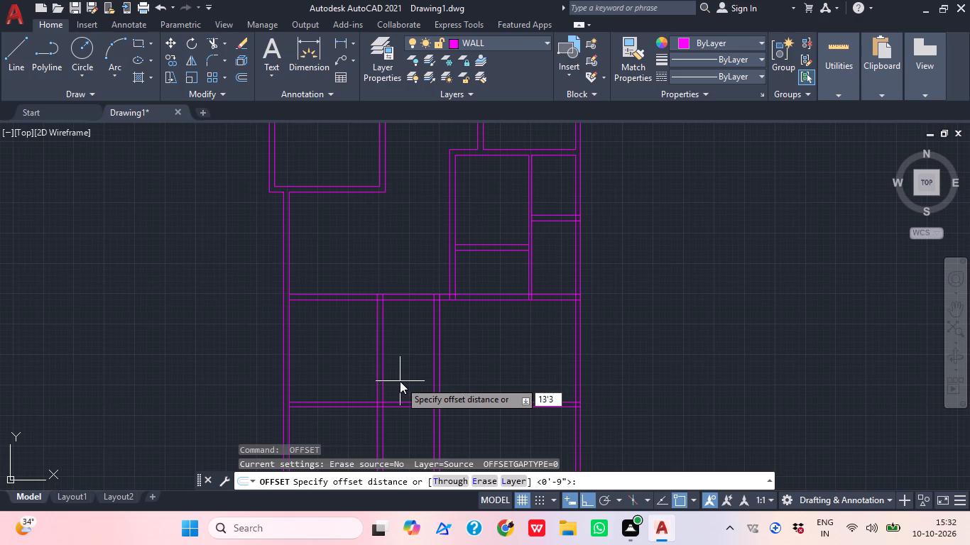
key(BackSpace)
key(BackSpace)
text(6")
key(Return)
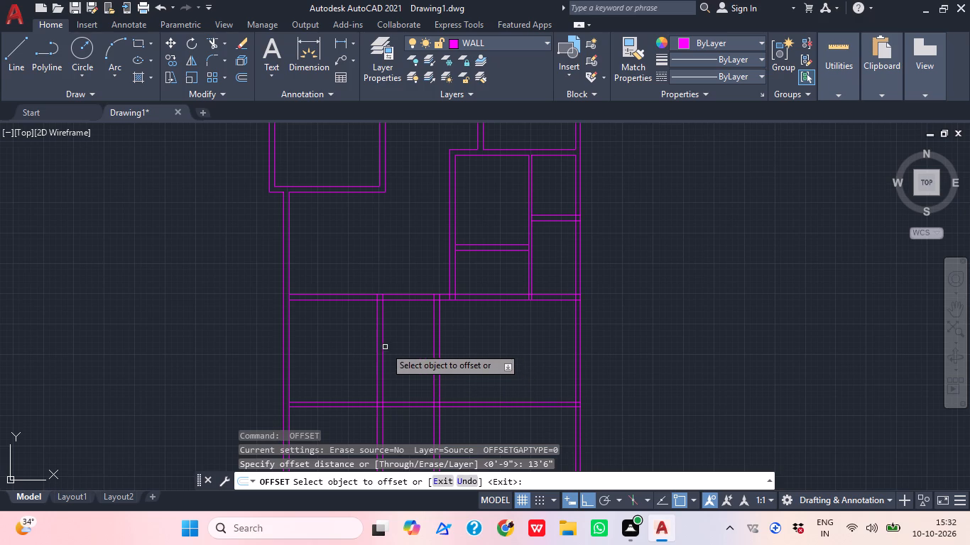
click(377, 356)
click(298, 356)
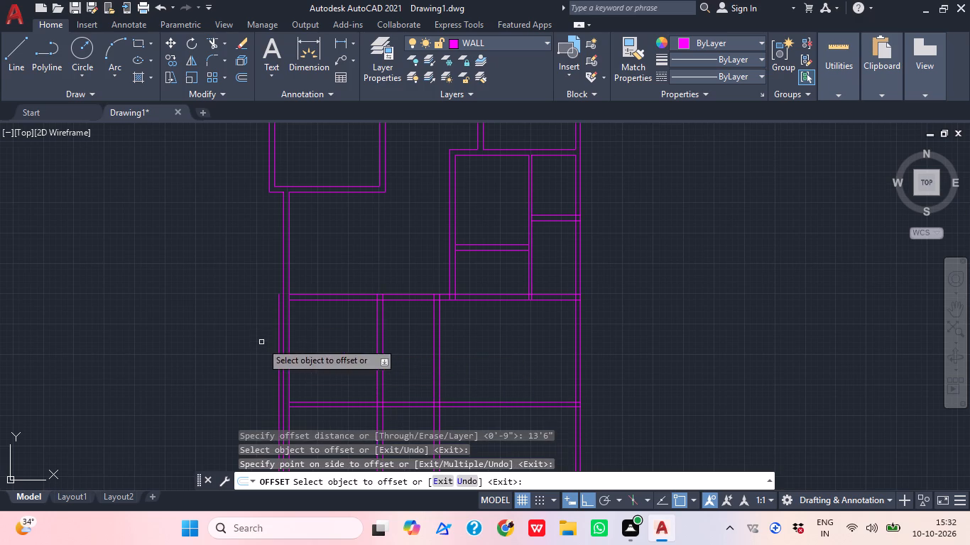
middle_drag(307, 362, 328, 366)
key(space)
Offset the new line beyond the west exterior wall 9" westward to form the room's new west wall.
key(space)
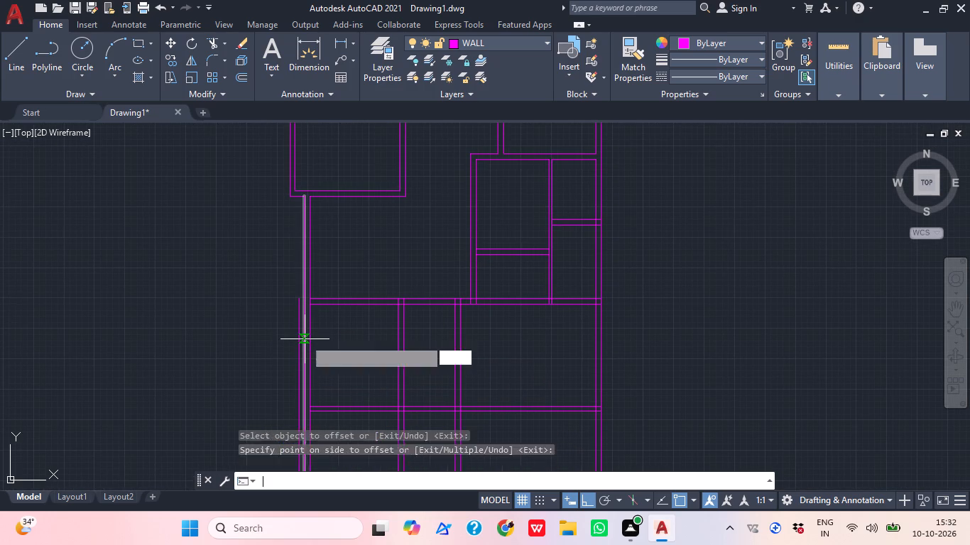
key(9)
key(shift+quotedbl)
key(Return)
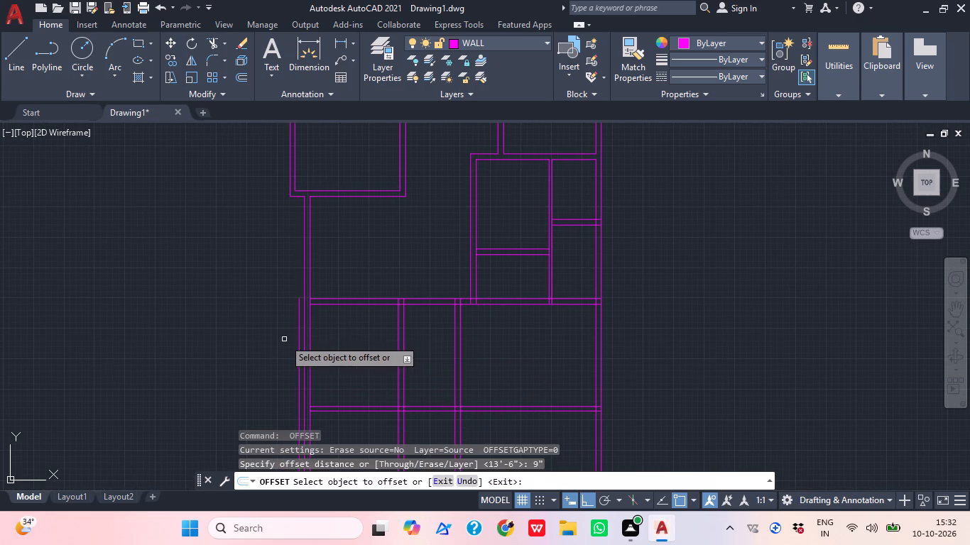
scroll(284, 339, up, 2)
click(318, 339)
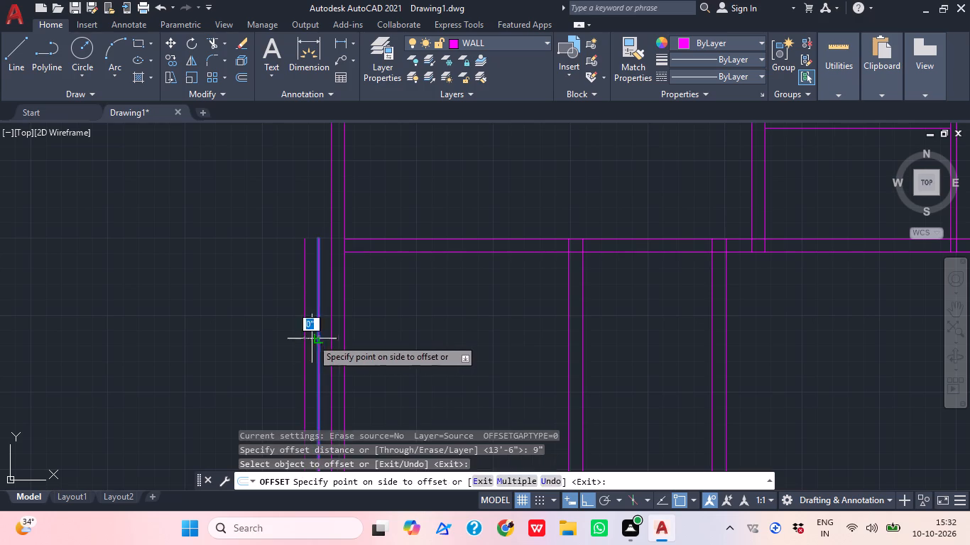
click(283, 338)
key(grave)
text(EZ)
key(Escape)
Extend both lines of the upper east-west wall westward to the outer line of the new west wall.
text(EX)
key(space)
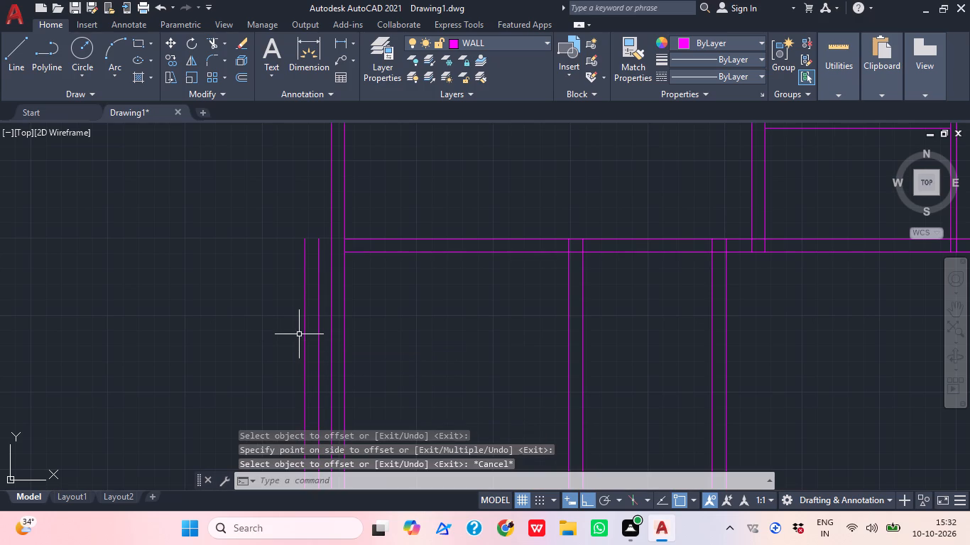
click(384, 277)
click(366, 219)
click(391, 280)
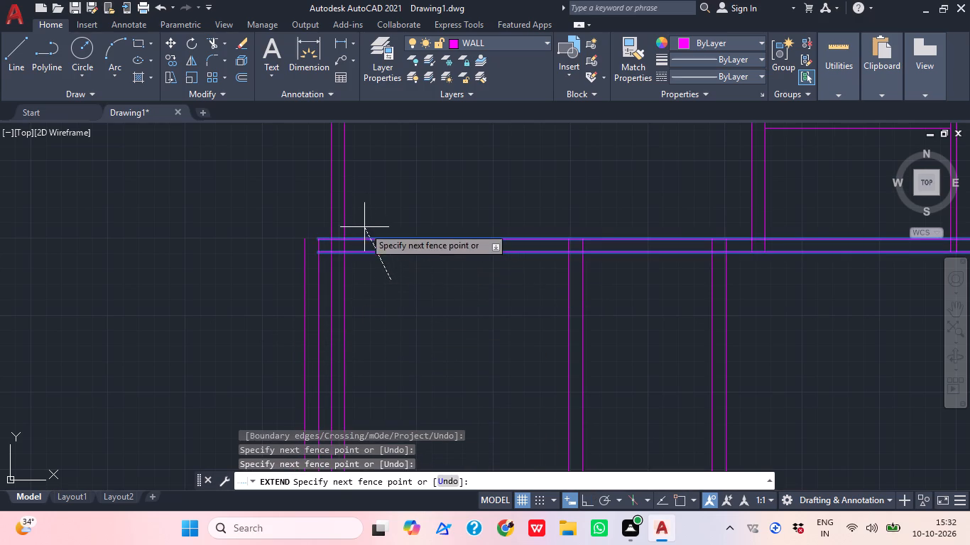
click(362, 222)
drag(369, 282, 369, 257)
drag(360, 216, 361, 224)
click(364, 279)
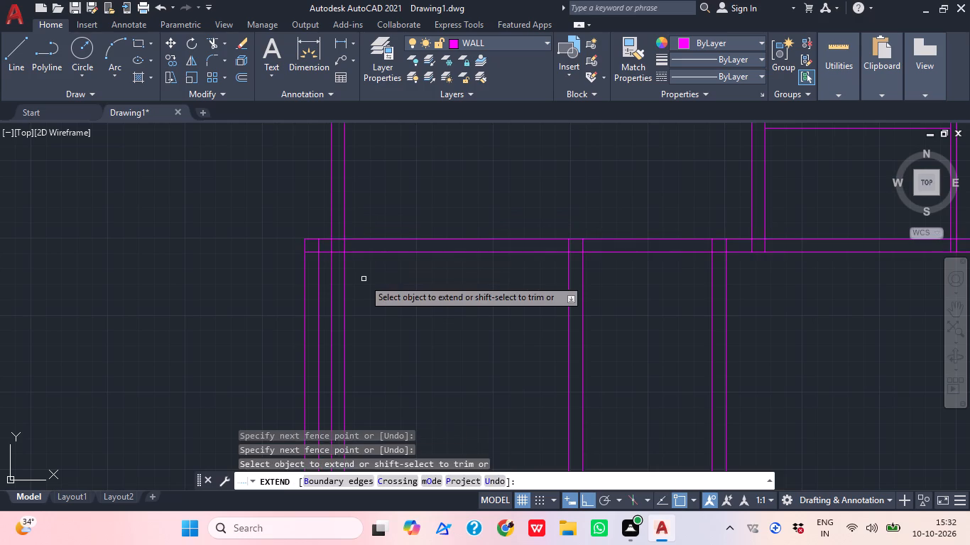
key(Escape)
Trim away both lines of the old west exterior wall south of the upper east-west wall.
text(TR)
key(space)
scroll(336, 283, up, 2)
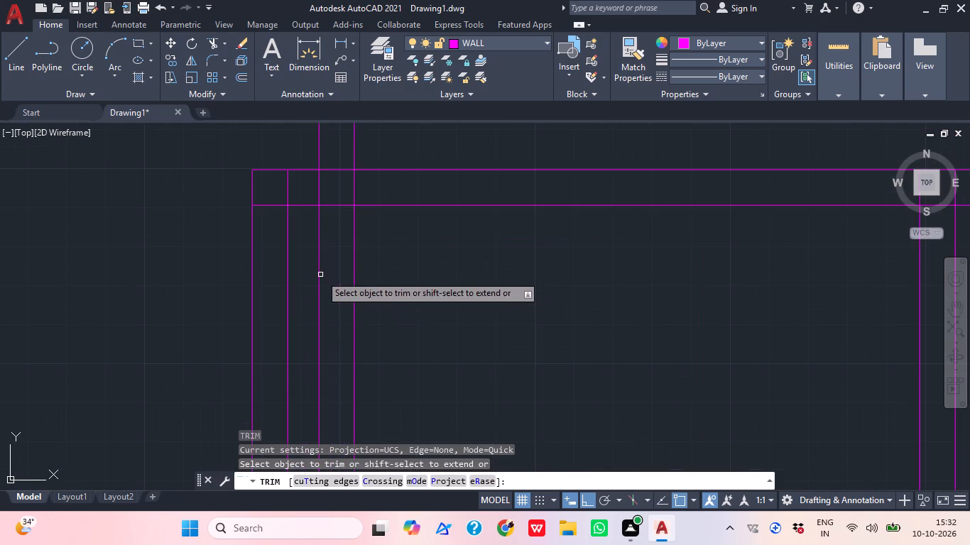
click(312, 264)
click(363, 262)
Trim the overlapping segments at the new northwest corner and at the junction with the old west exterior wall.
click(288, 201)
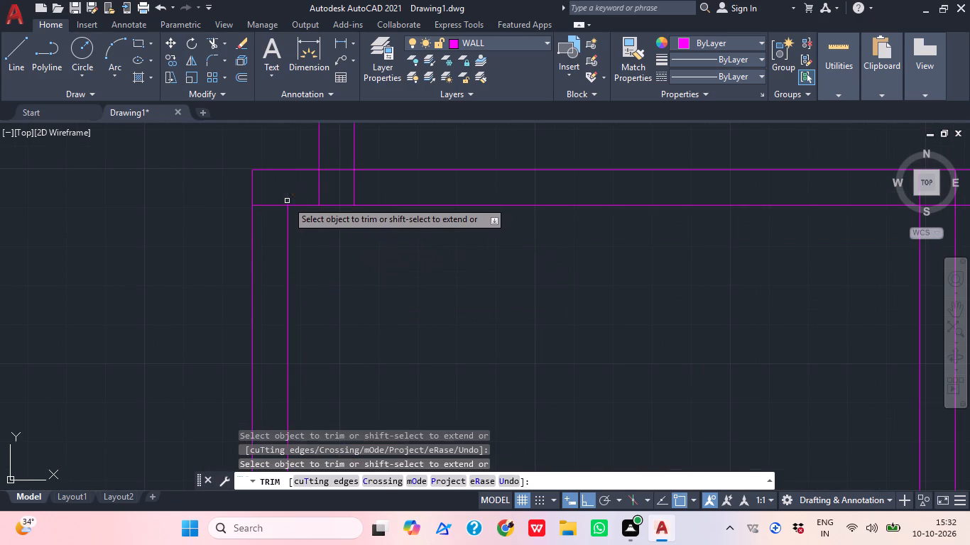
click(354, 191)
click(299, 193)
click(339, 189)
click(269, 199)
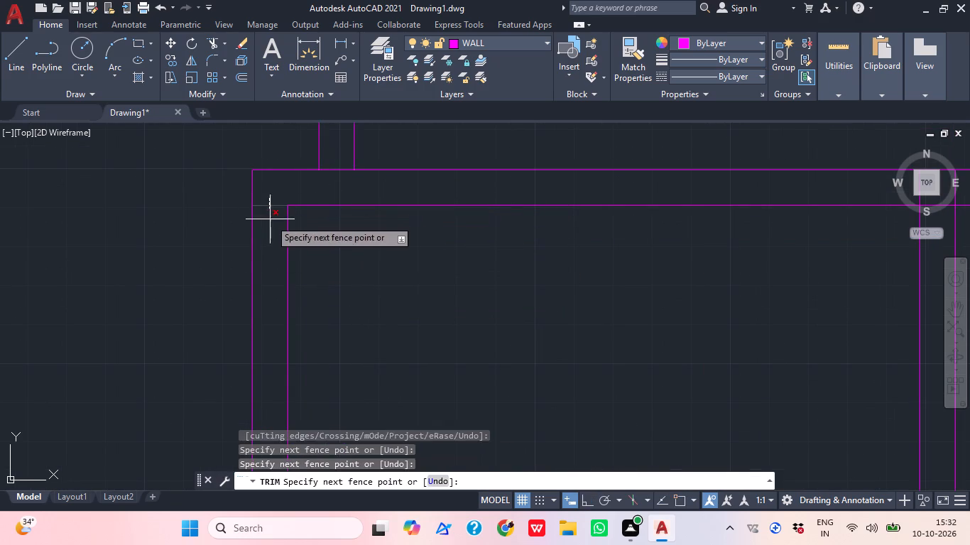
click(270, 220)
click(320, 182)
click(332, 163)
scroll(323, 177, down, 1)
key(Escape)
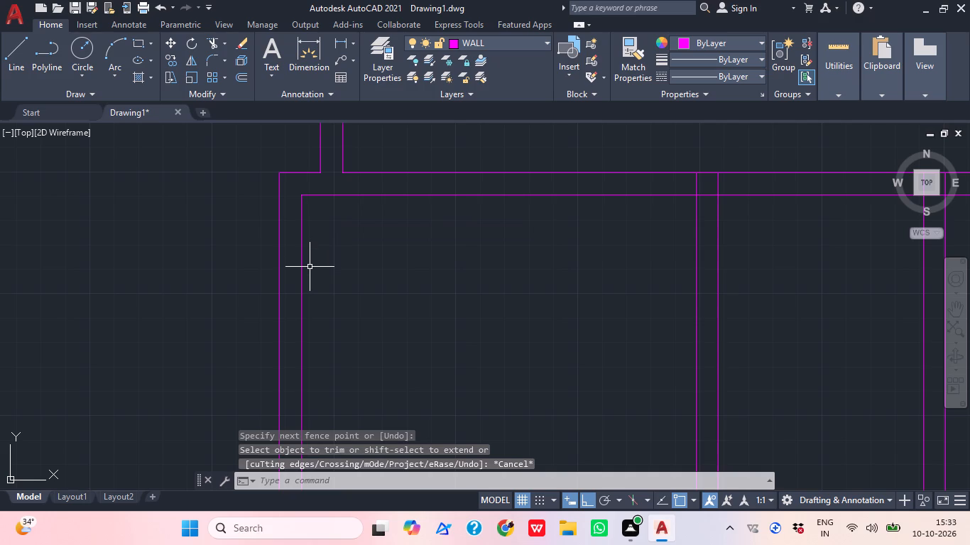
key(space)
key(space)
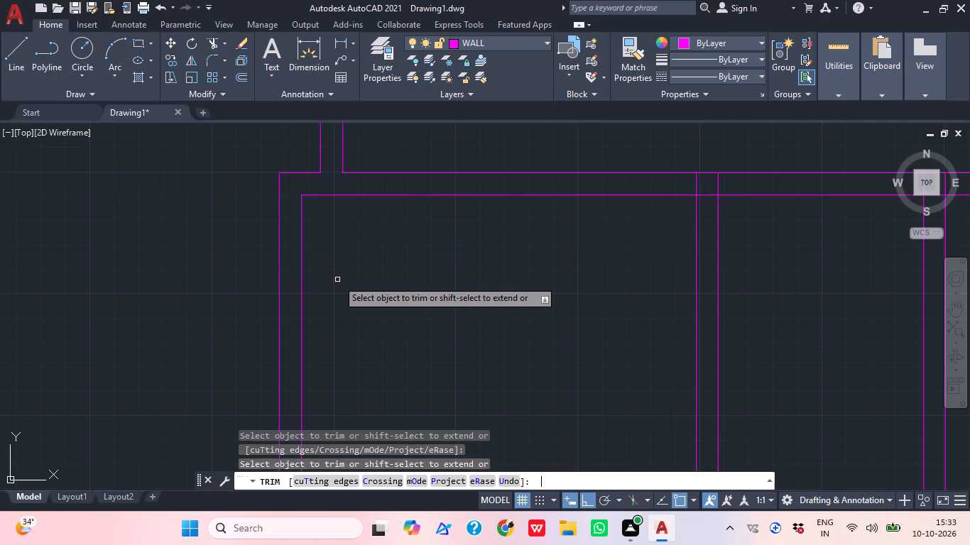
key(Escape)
Offset the new west wall's outer line 4' westward.
key(o)
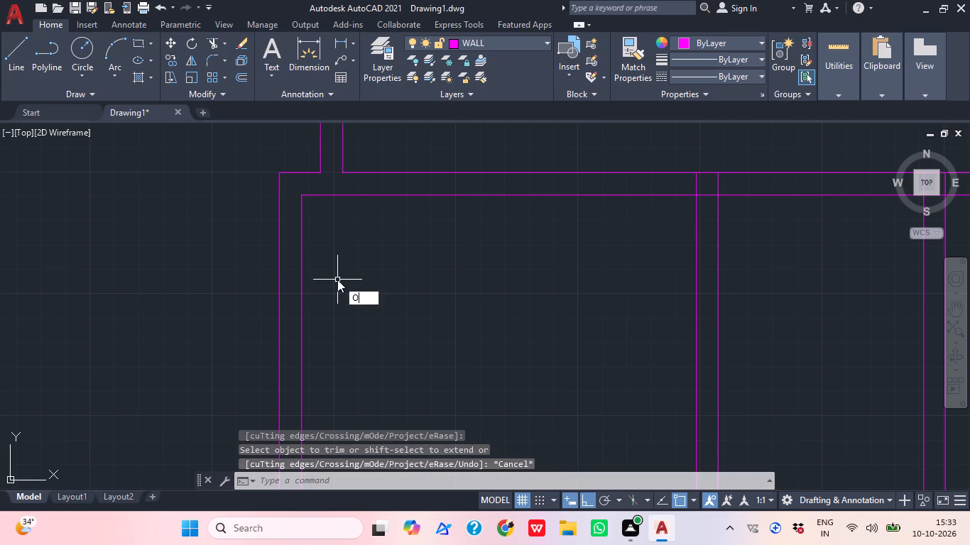
key(Return)
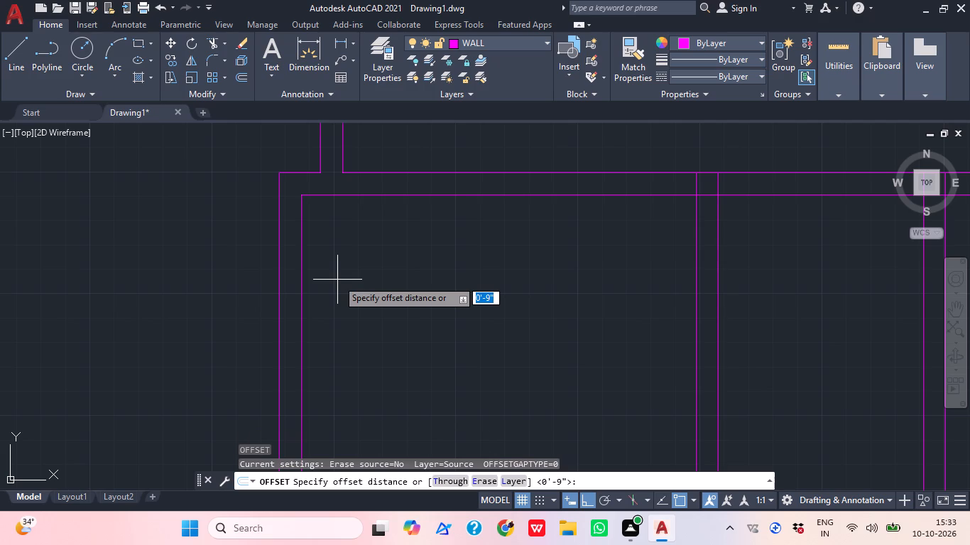
text(4')
key(Return)
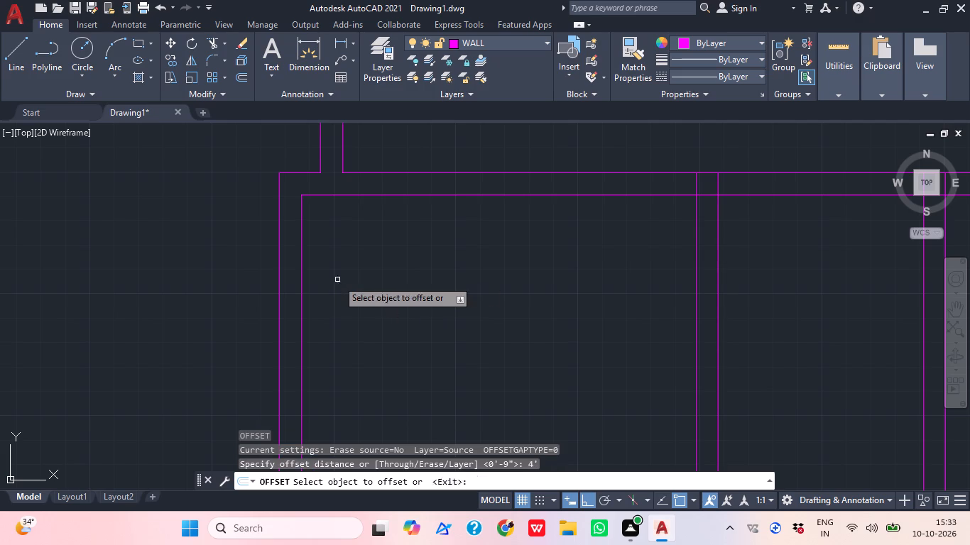
click(278, 295)
click(254, 297)
scroll(301, 264, down, 2)
middle_drag(334, 302, 335, 304)
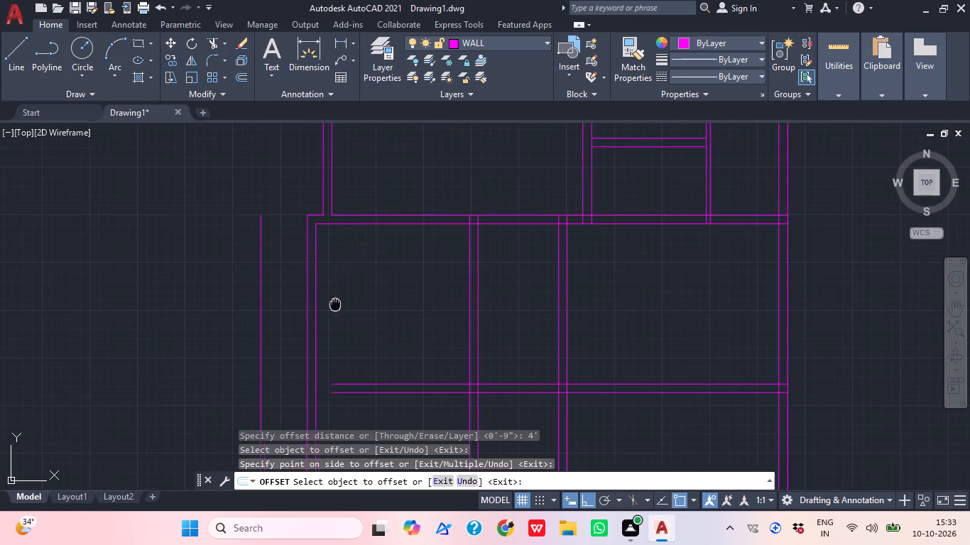
middle_drag(335, 304, 350, 253)
key(Escape)
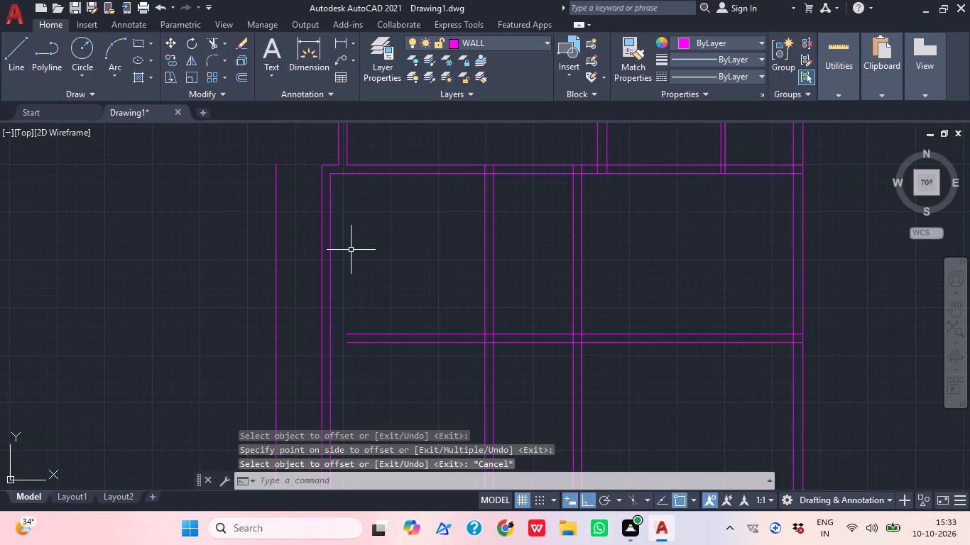
Extend both lines of the lower east-west wall westward to the line 4' beyond the new west wall.
text(EX)
key(space)
drag(408, 348, 406, 342)
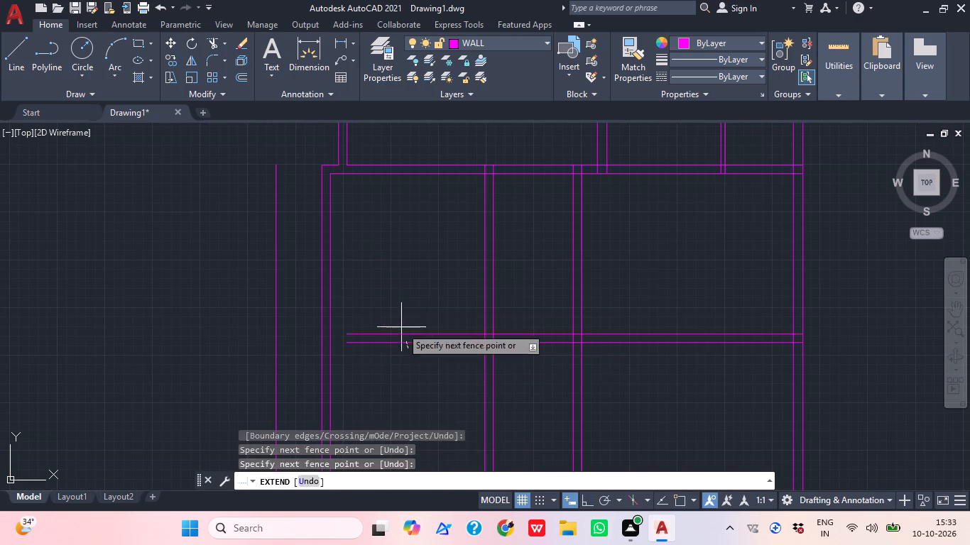
click(381, 297)
drag(371, 338, 355, 321)
drag(337, 305, 357, 334)
drag(372, 366, 369, 335)
drag(355, 290, 357, 332)
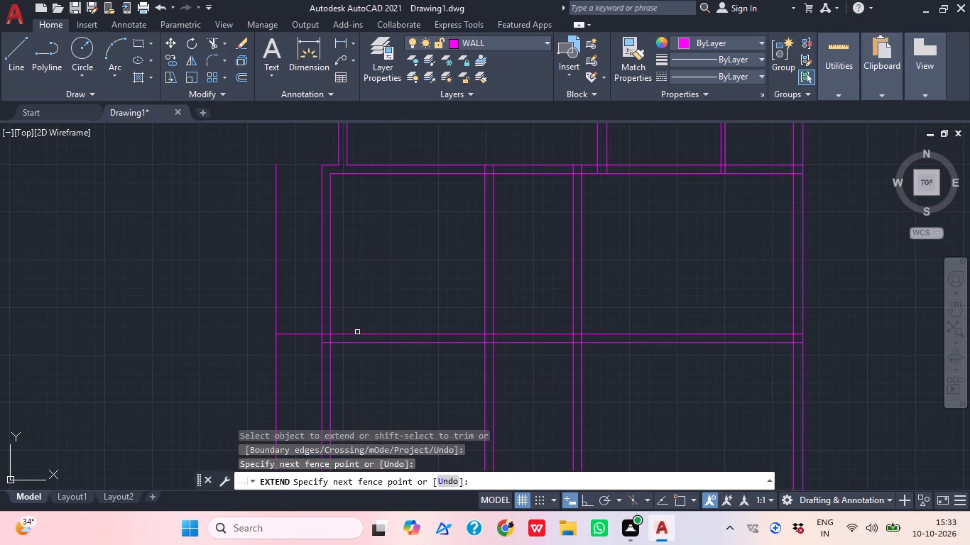
click(344, 343)
click(344, 343)
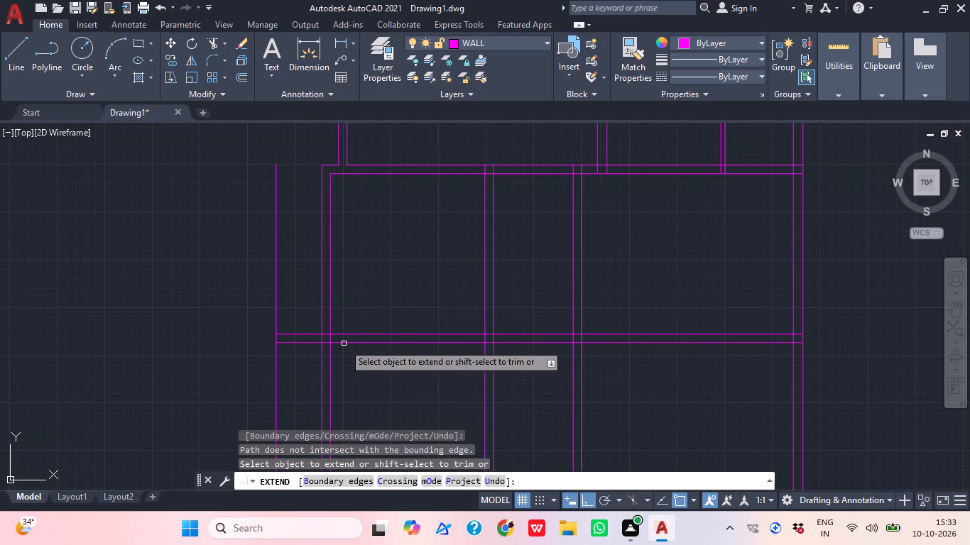
key(Escape)
Offset the westernmost vertical line 9" westward to form the outer wall.
text(O 9")
key(Return)
click(272, 308)
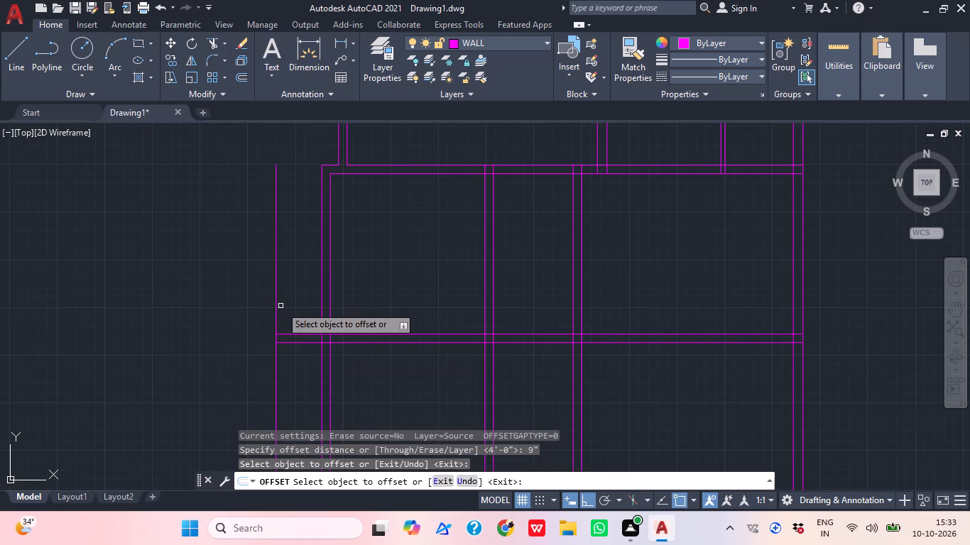
click(273, 296)
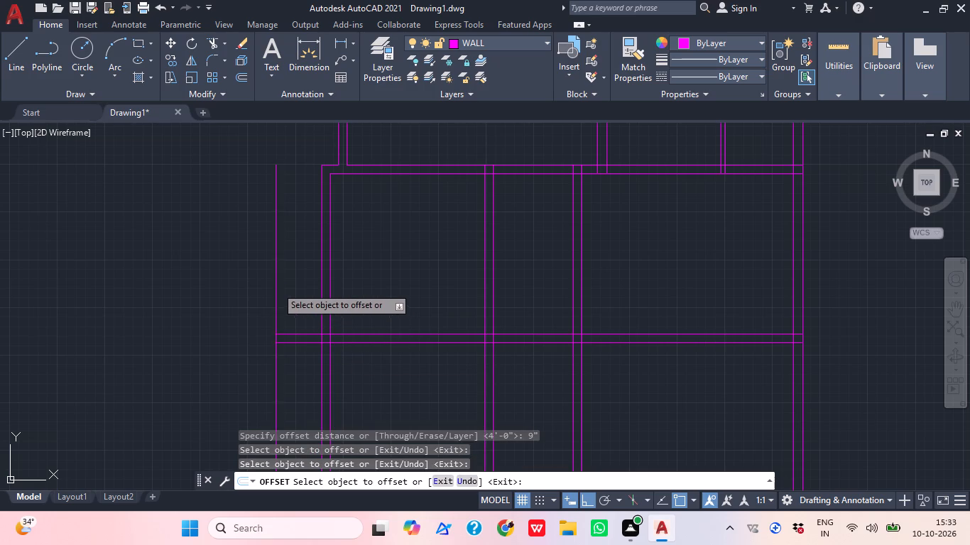
click(276, 287)
click(250, 287)
key(Escape)
Extend both lower east-west wall lines to the outermost west line.
text(EX)
key(space)
click(291, 342)
click(297, 339)
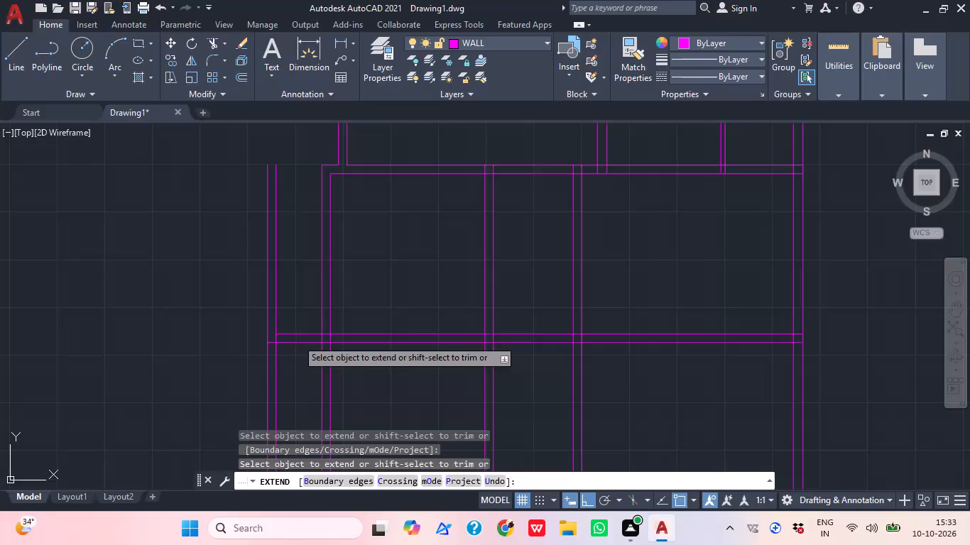
click(291, 329)
click(291, 329)
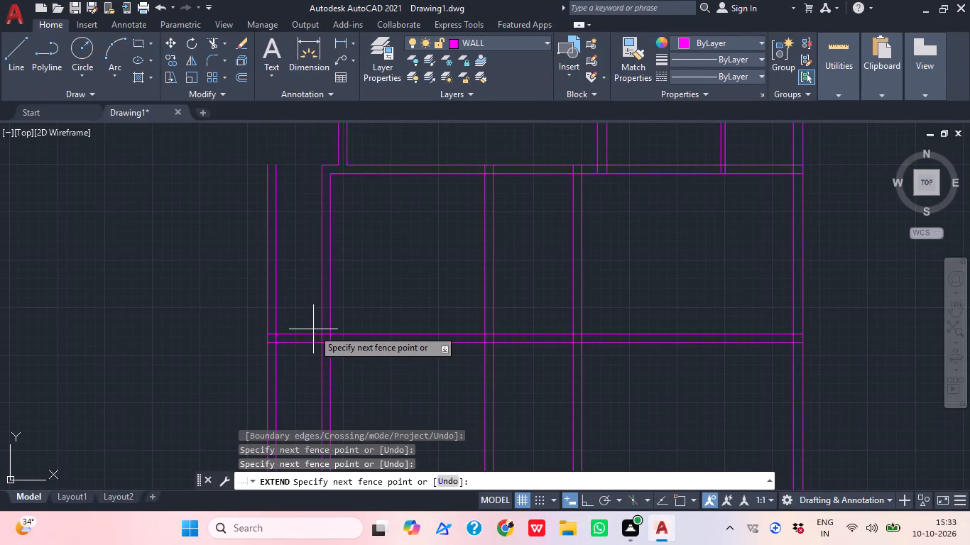
key(Escape)
Offset the lower east-west wall's north line 6' northward.
text(O)
key(space)
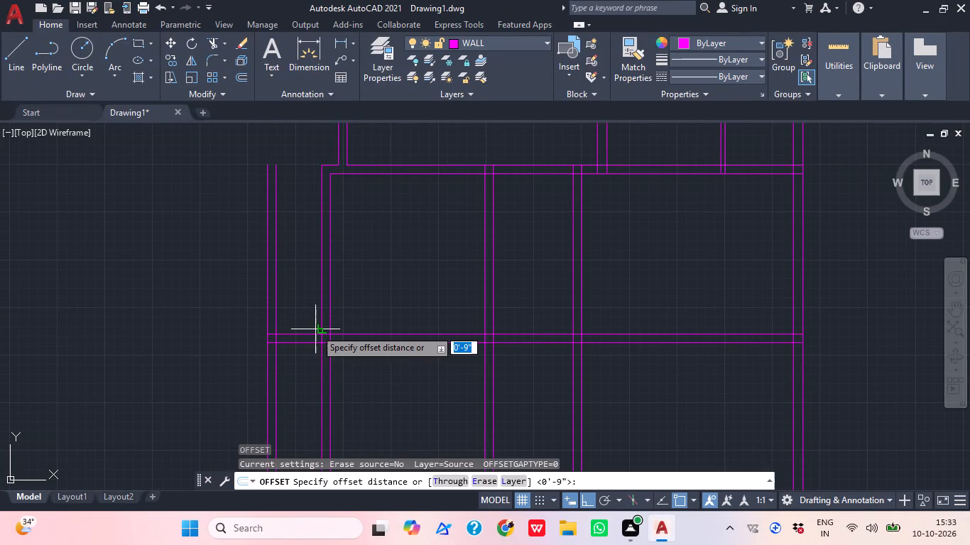
text(6')
key(Return)
click(300, 332)
click(299, 283)
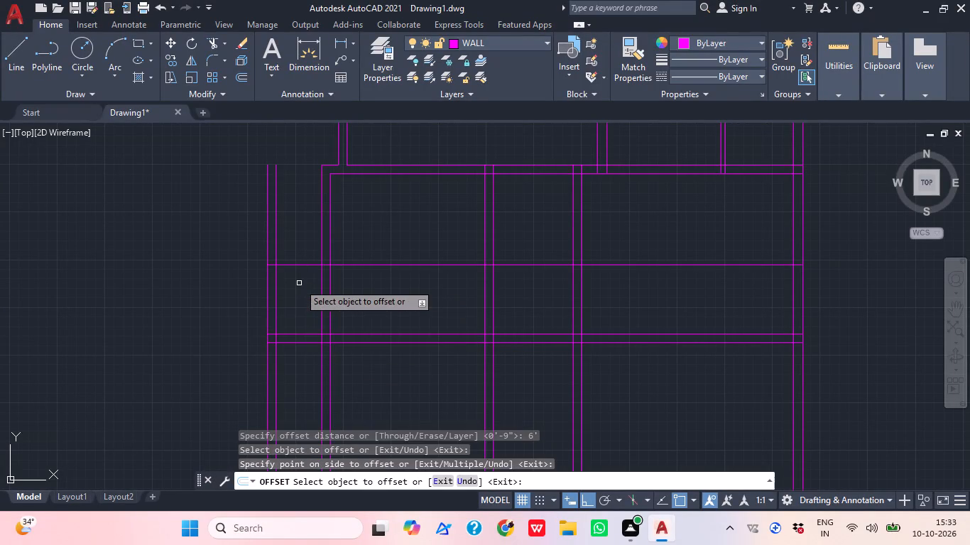
key(space)
Offset the new horizontal line 9" northward to form the north wall of the small western room.
key(space)
text(9")
key(Return)
click(299, 265)
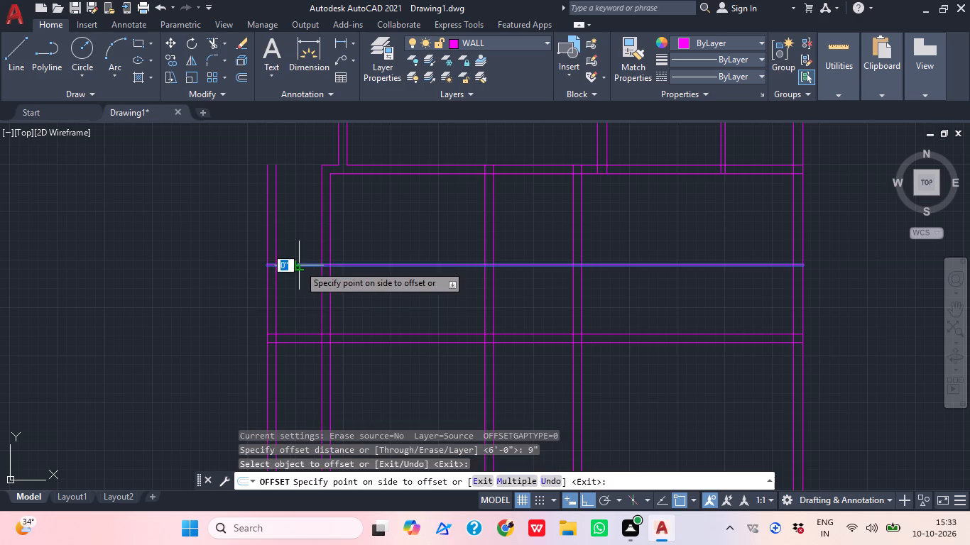
click(298, 251)
key(Escape)
Trim the overlapping wall lines at the small western room's northwest corner to form a clean 9" corner.
key(t)
text(R)
key(space)
click(297, 236)
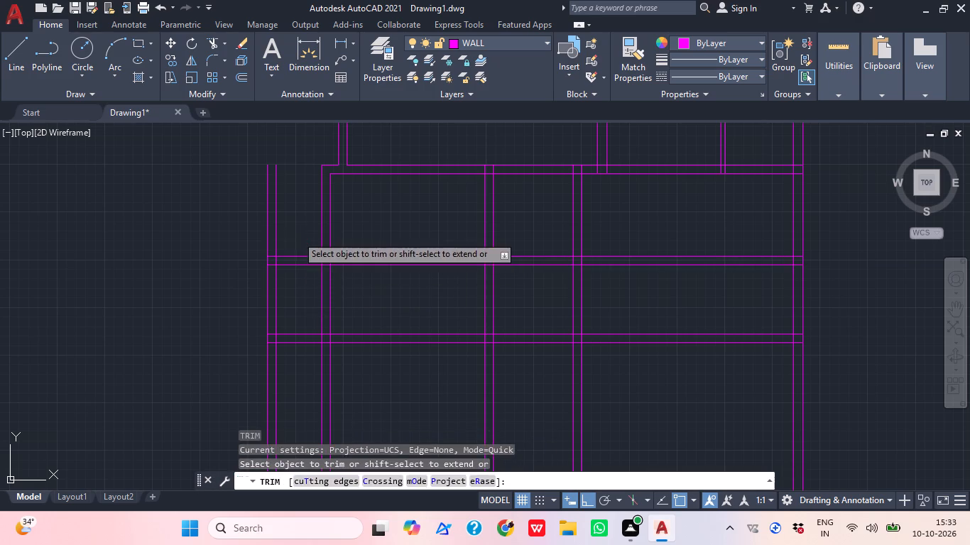
click(256, 236)
scroll(266, 270, up, 3)
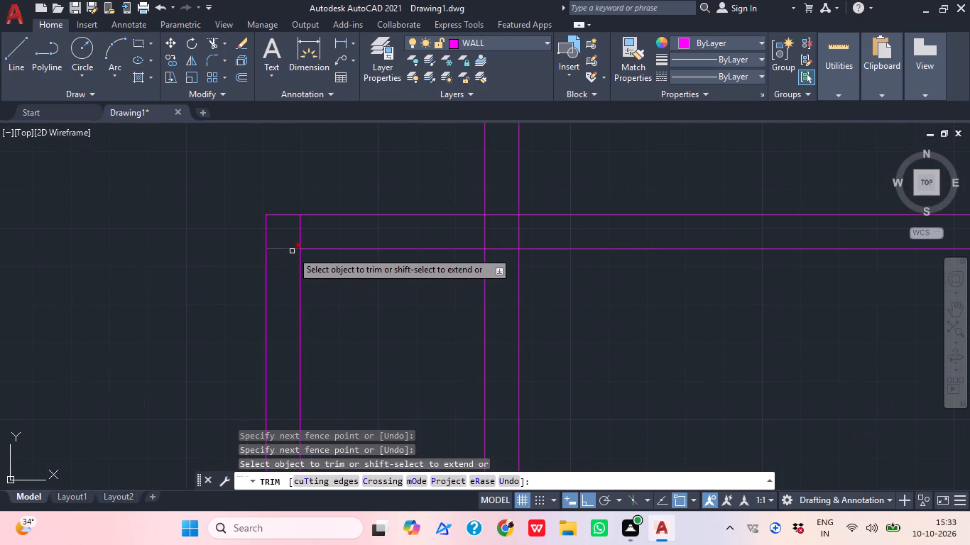
click(292, 251)
click(305, 236)
click(282, 231)
scroll(339, 227, down, 2)
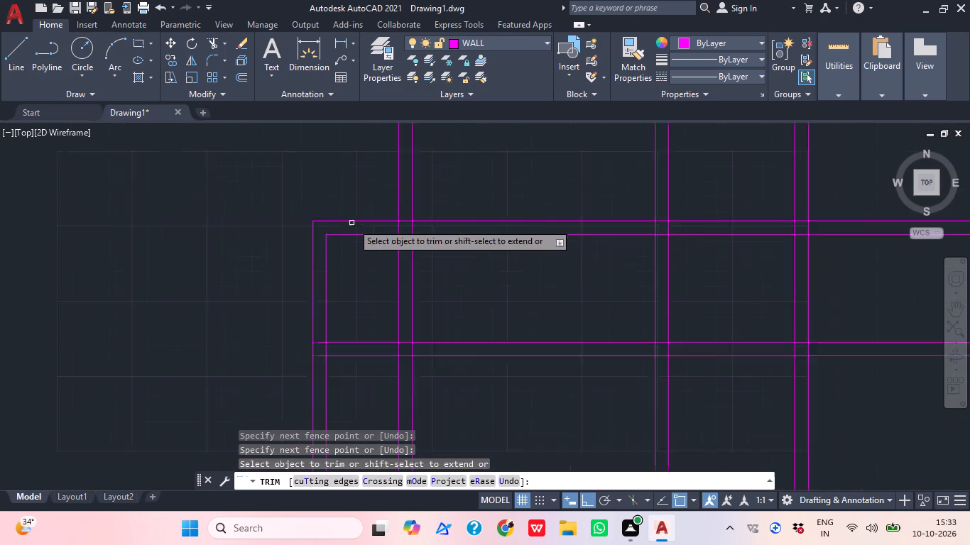
Trim the small western room's north wall lines between its east wall and the corridor's west wall.
scroll(352, 223, down, 1)
middle_click(354, 280)
scroll(347, 301, up, 2)
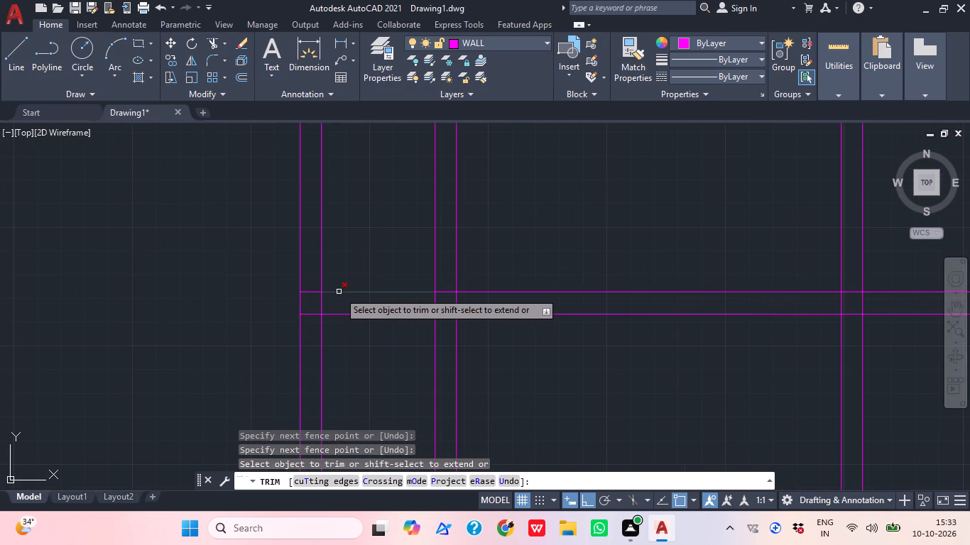
scroll(379, 283, down, 3)
middle_drag(455, 287, 371, 313)
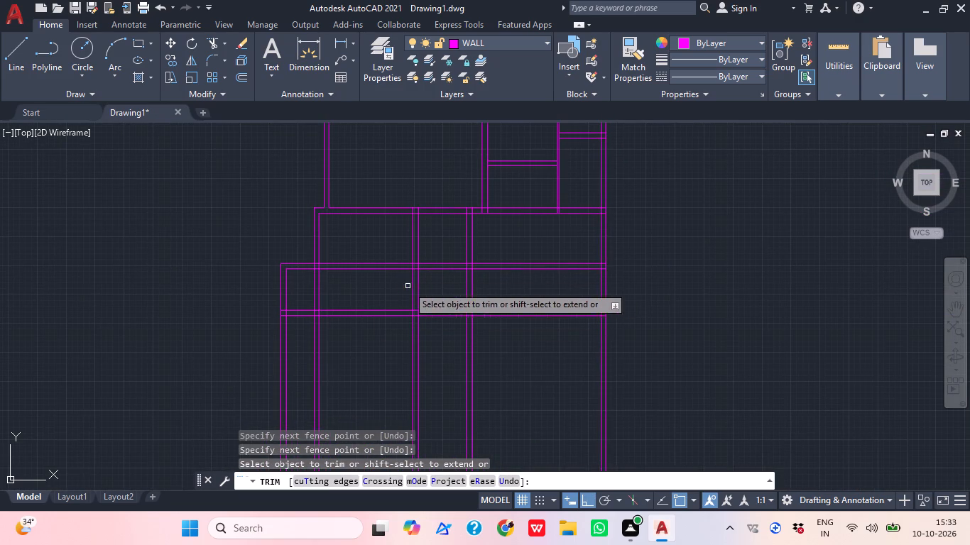
click(359, 268)
drag(352, 248, 354, 264)
click(356, 270)
Trim the same pair of wall lines across the corridor and within the corridor's west wall.
scroll(477, 272, up, 1)
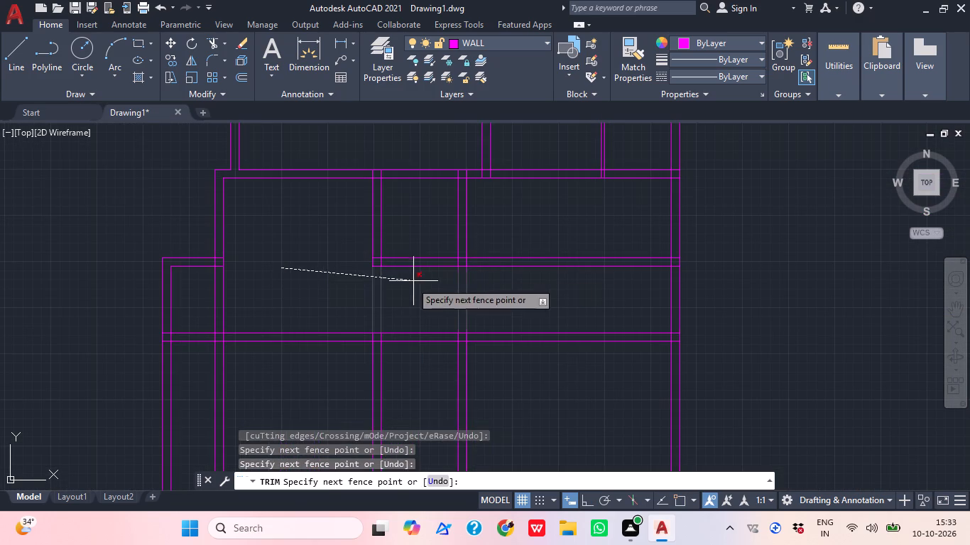
click(352, 283)
click(403, 275)
click(398, 250)
scroll(380, 268, up, 2)
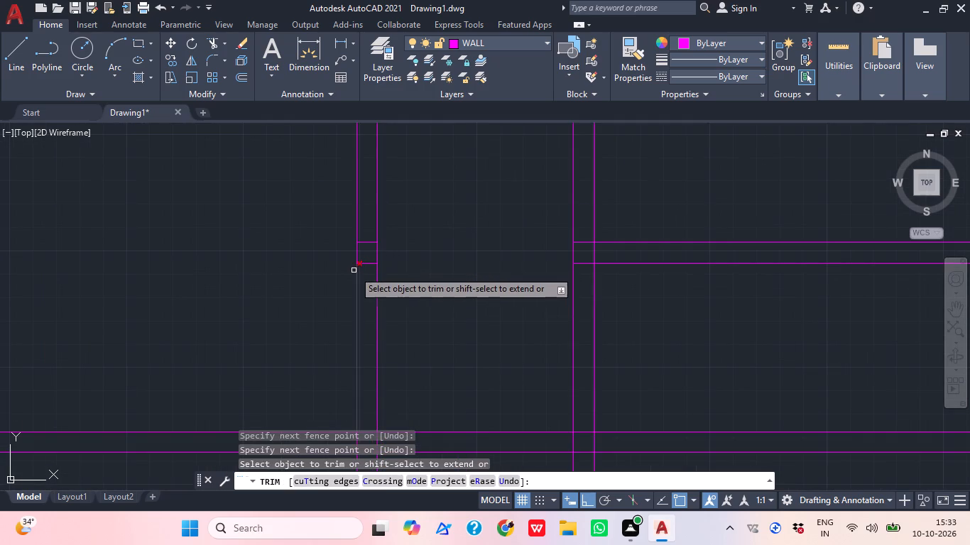
click(366, 263)
drag(367, 231, 367, 248)
click(367, 248)
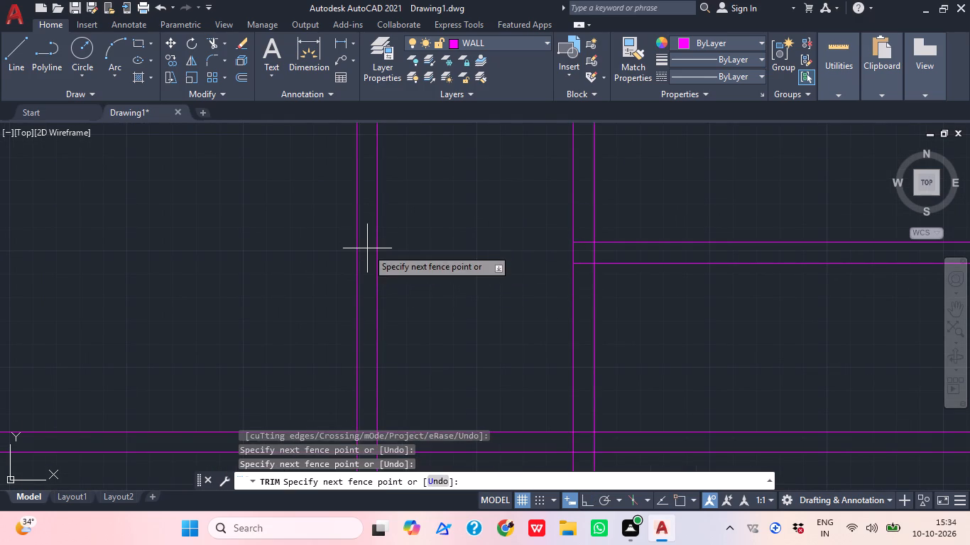
key(Escape)
Delete the two remaining segments of that wall pair east of the corridor.
click(682, 274)
click(625, 221)
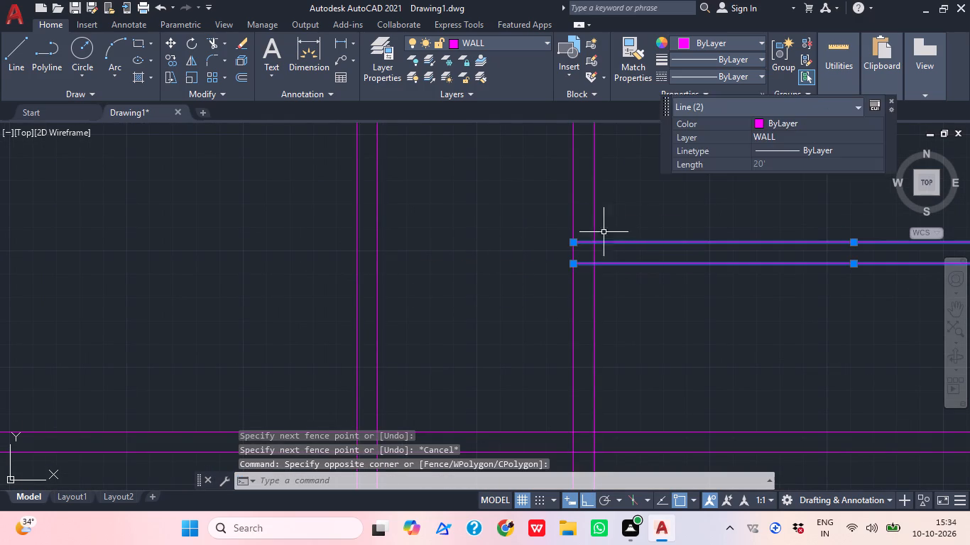
key(Delete)
Offset the lower east-west wall's south line 12' southward.
scroll(589, 257, down, 3)
middle_drag(608, 306, 590, 287)
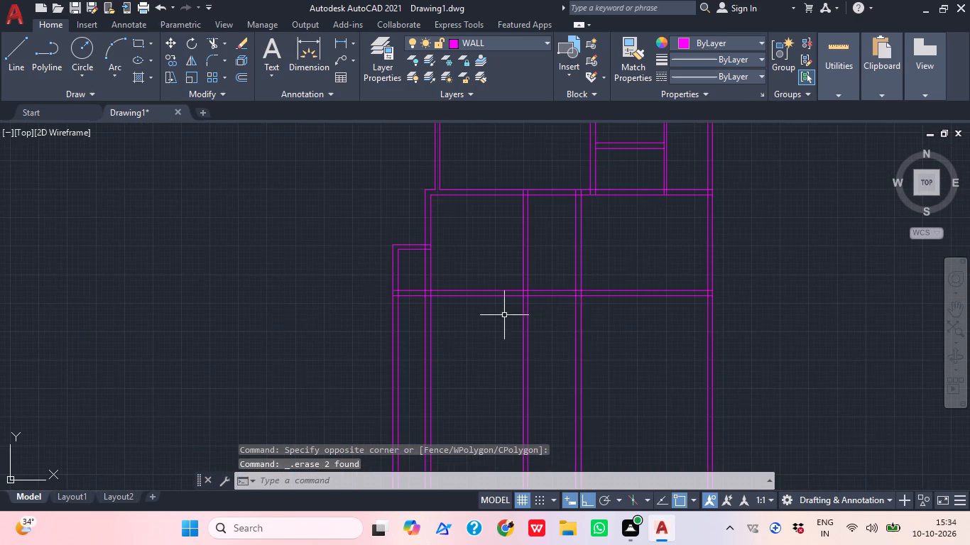
middle_drag(490, 335, 498, 302)
middle_drag(676, 293, 588, 326)
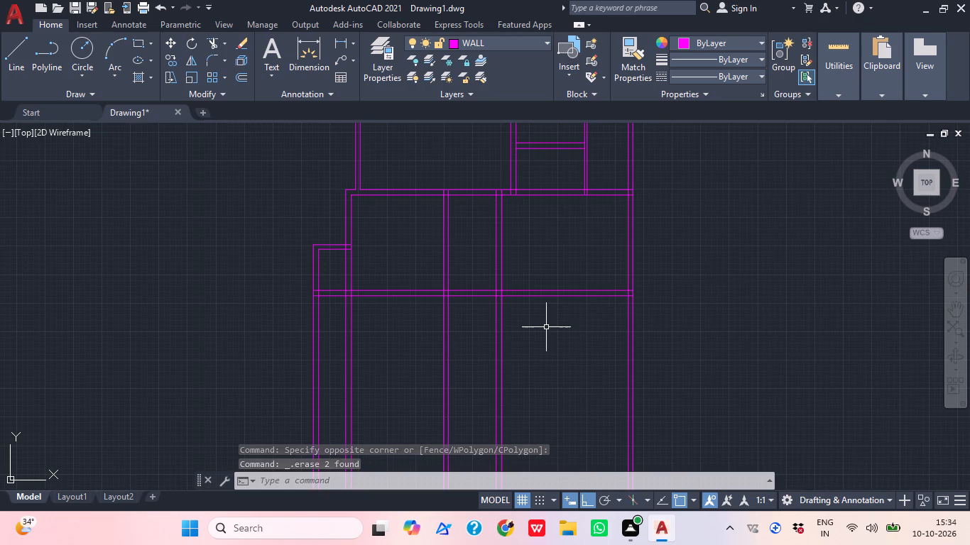
middle_drag(549, 335, 594, 326)
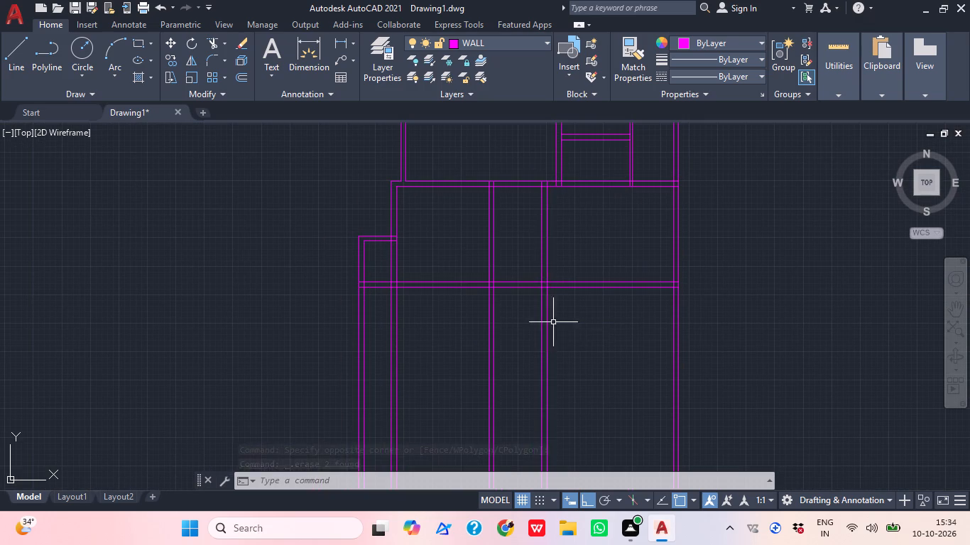
text(O)
key(space)
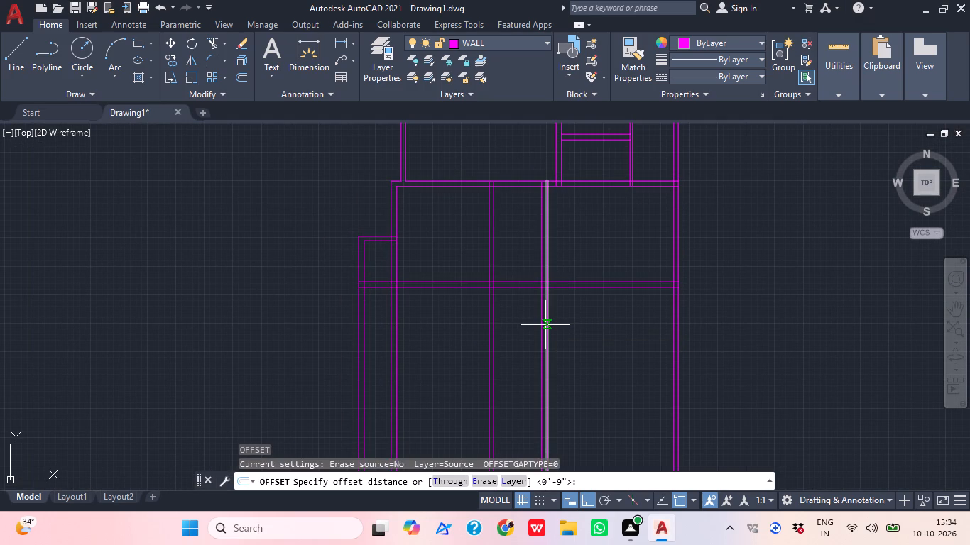
text(12')
key(Return)
click(441, 287)
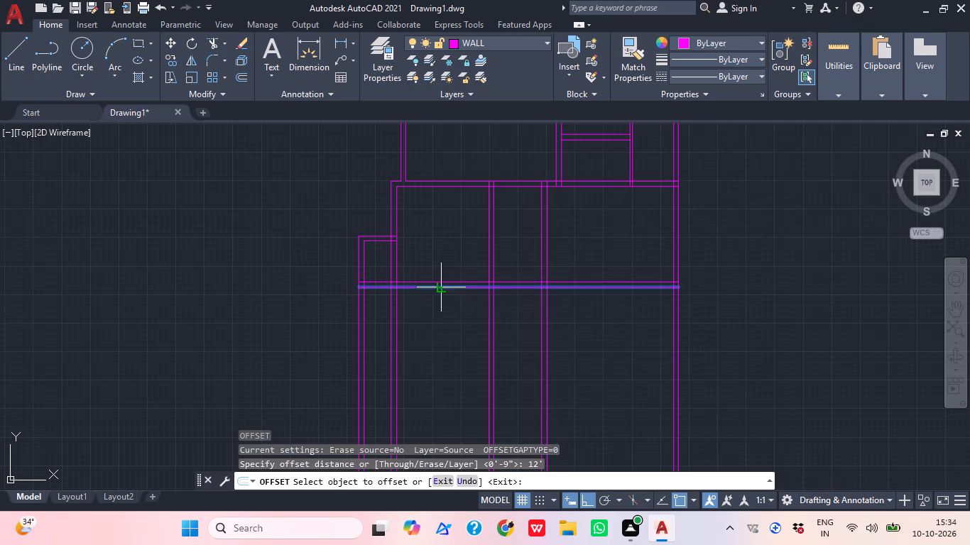
click(452, 353)
Offset the new horizontal line 9" southward to form the southwestern room's south wall.
key(space)
key(space)
text(9)
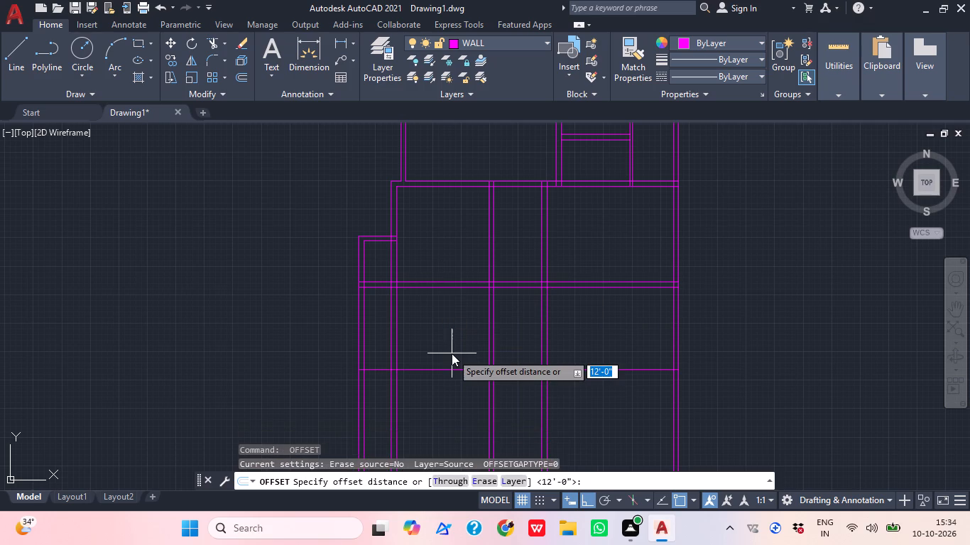
key(shift+quotedbl)
key(Return)
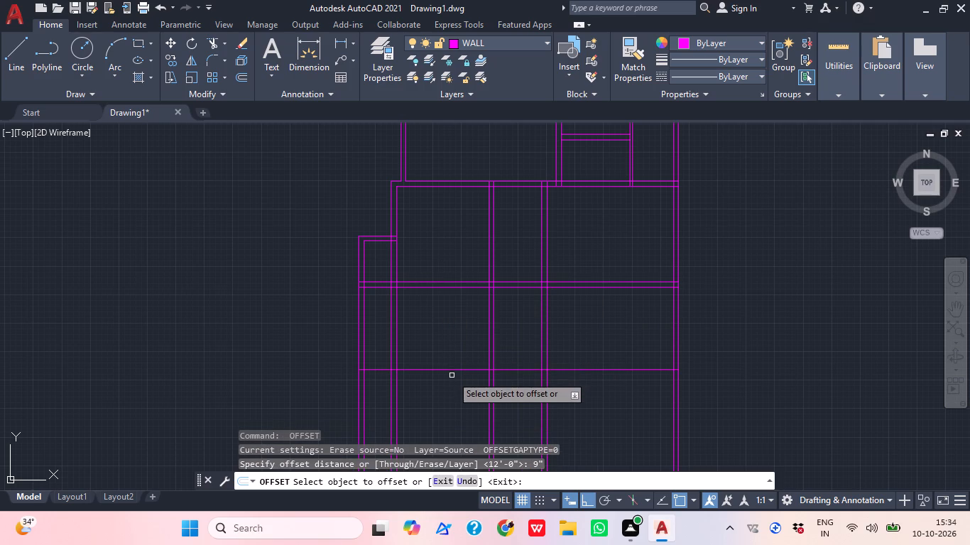
click(452, 370)
click(455, 384)
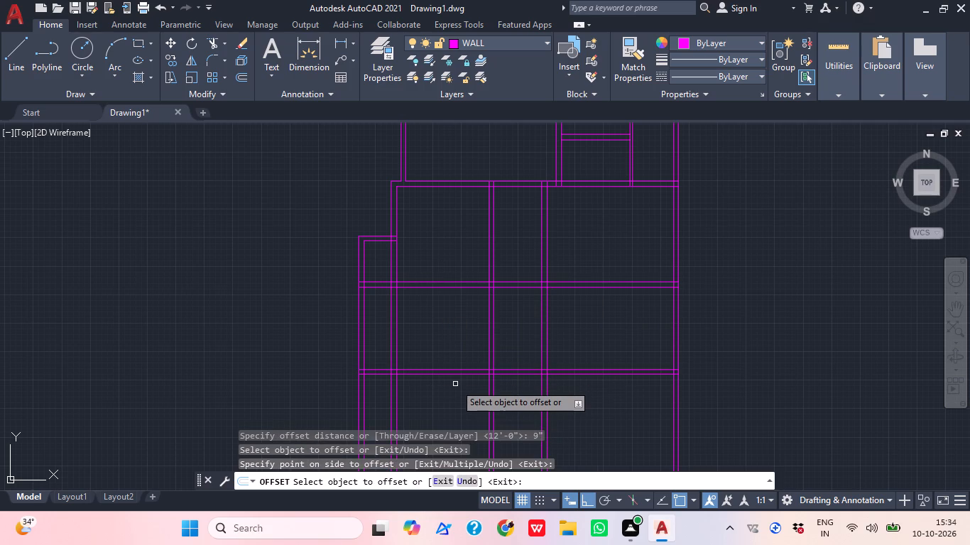
key(Escape)
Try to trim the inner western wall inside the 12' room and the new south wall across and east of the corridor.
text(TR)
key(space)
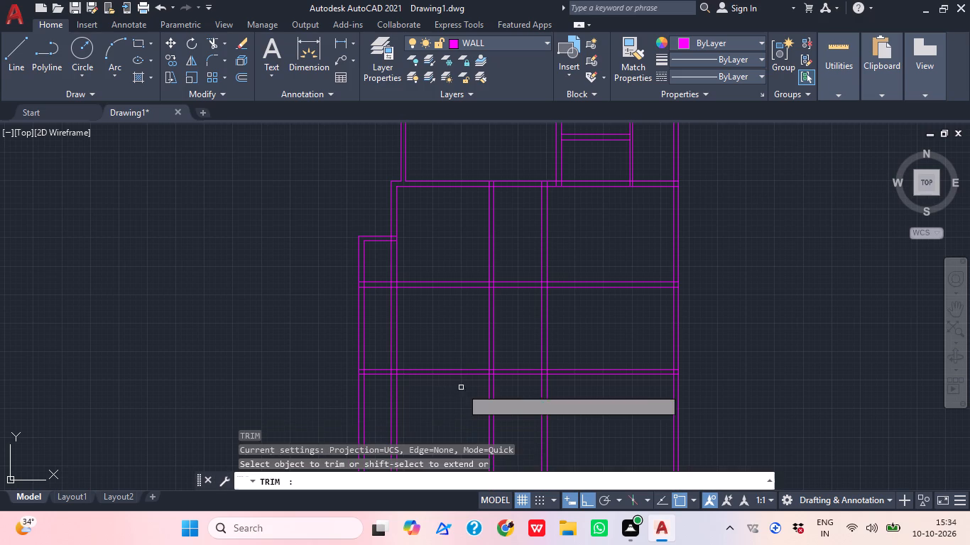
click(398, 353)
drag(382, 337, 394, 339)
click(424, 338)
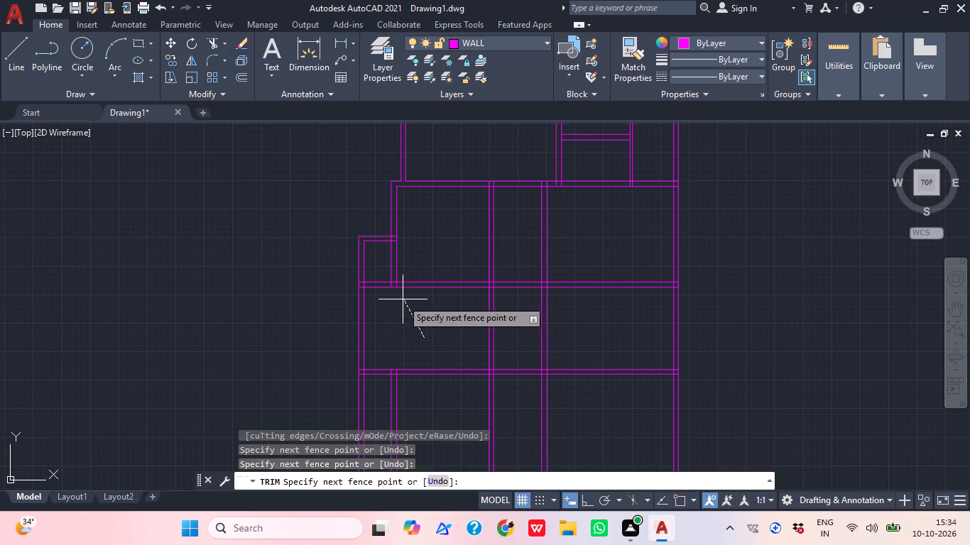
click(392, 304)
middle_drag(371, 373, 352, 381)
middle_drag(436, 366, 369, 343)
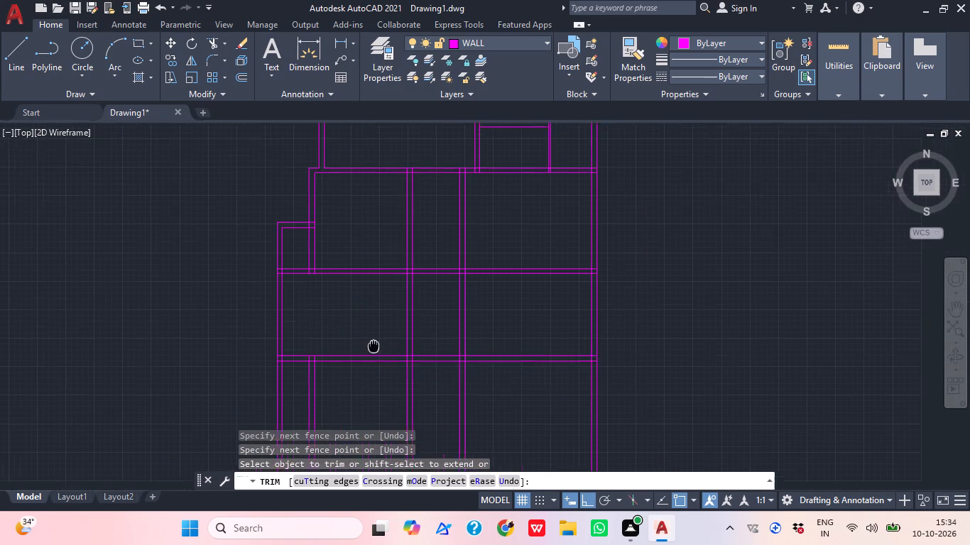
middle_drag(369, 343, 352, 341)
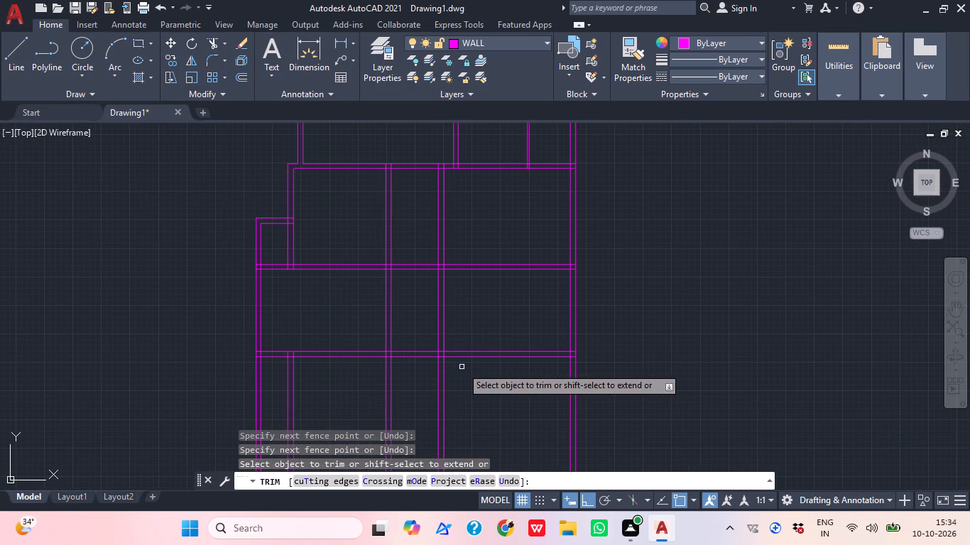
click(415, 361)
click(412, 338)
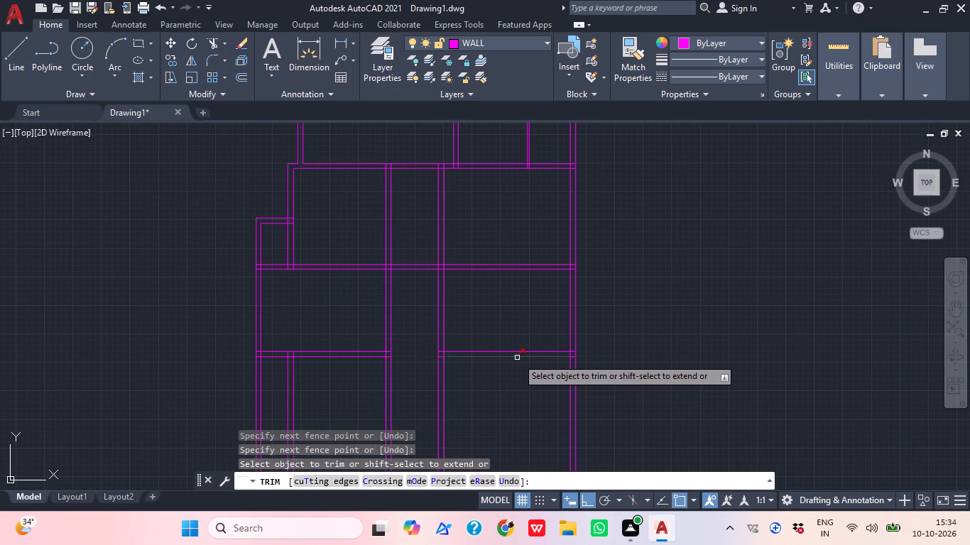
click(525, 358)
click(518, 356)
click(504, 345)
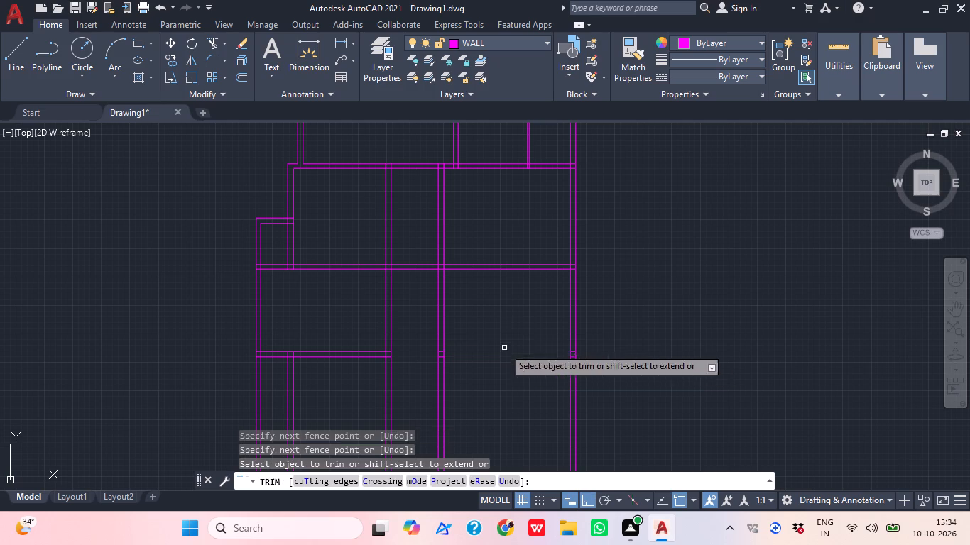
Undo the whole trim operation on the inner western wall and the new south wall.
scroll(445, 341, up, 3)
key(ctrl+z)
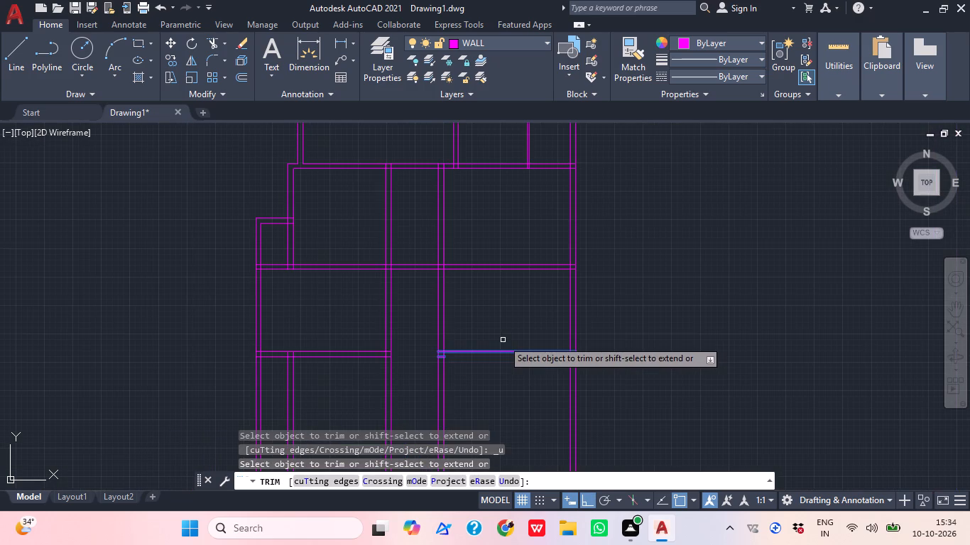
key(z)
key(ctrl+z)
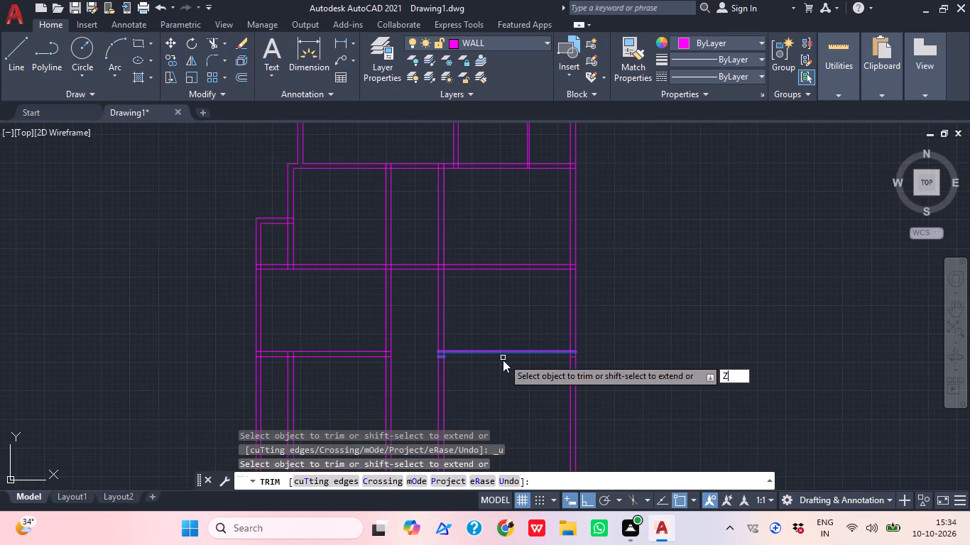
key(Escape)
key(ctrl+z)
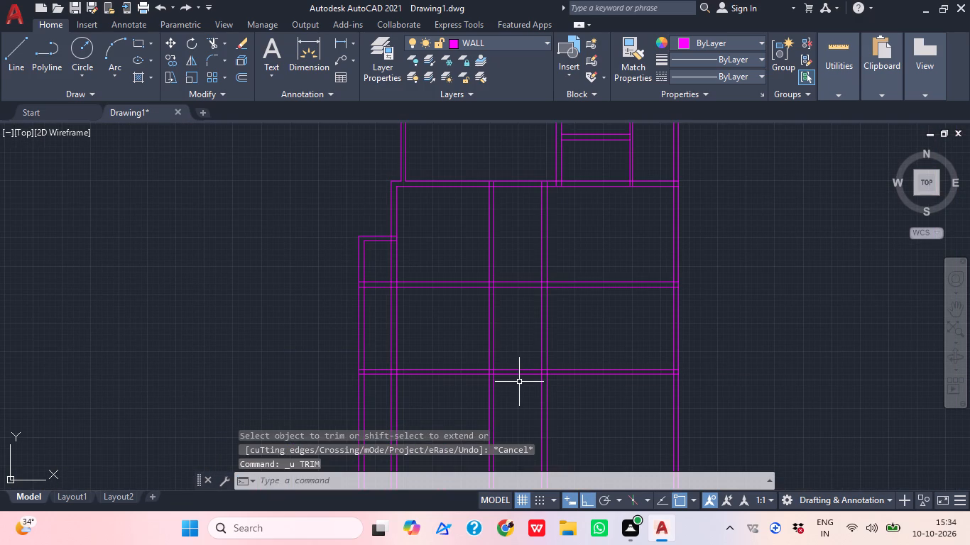
Trim the inner western wall's two lines inside the 12' room and the new south wall lines across the corridor.
text(TR)
key(space)
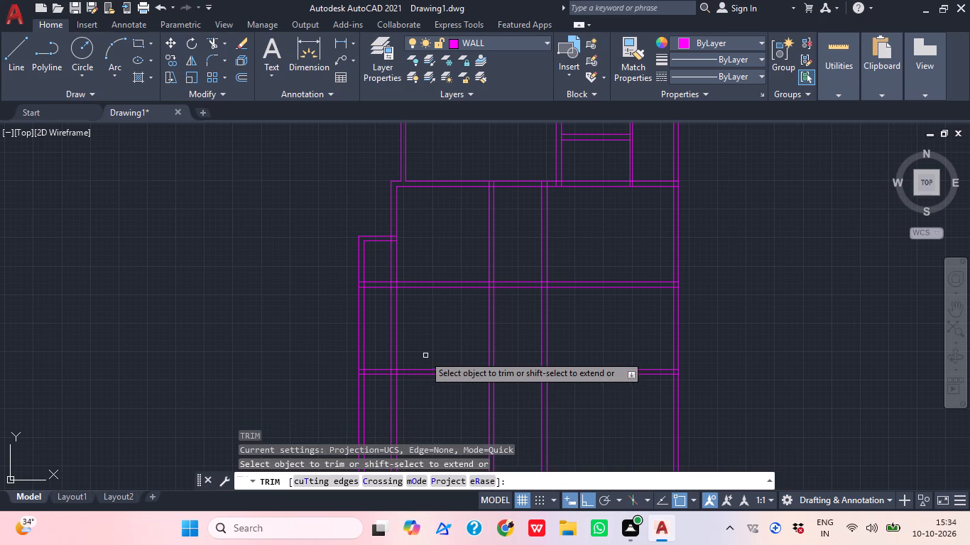
click(397, 351)
click(393, 351)
click(516, 388)
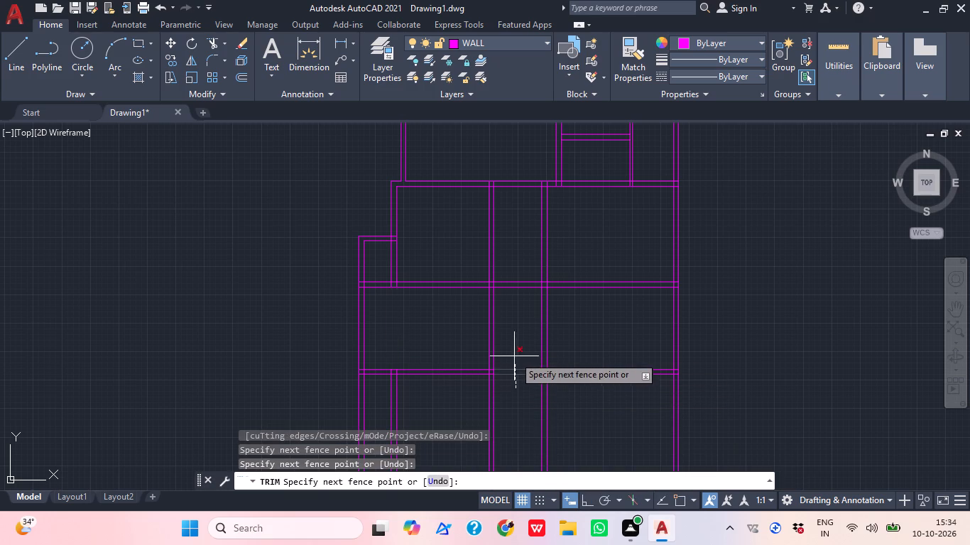
click(514, 356)
key(Escape)
Delete the new south wall's two remaining line segments east of the corridor.
drag(606, 404, 616, 391)
click(584, 351)
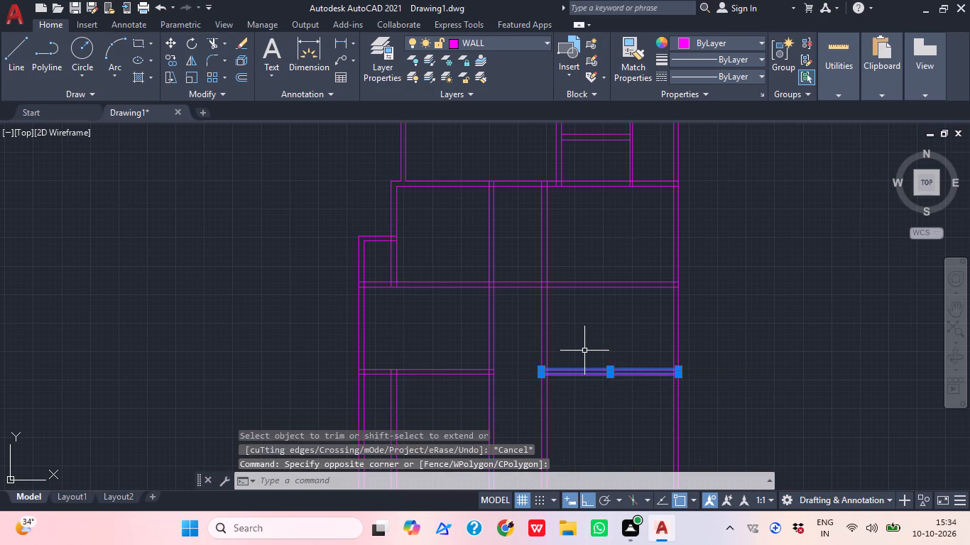
key(Delete)
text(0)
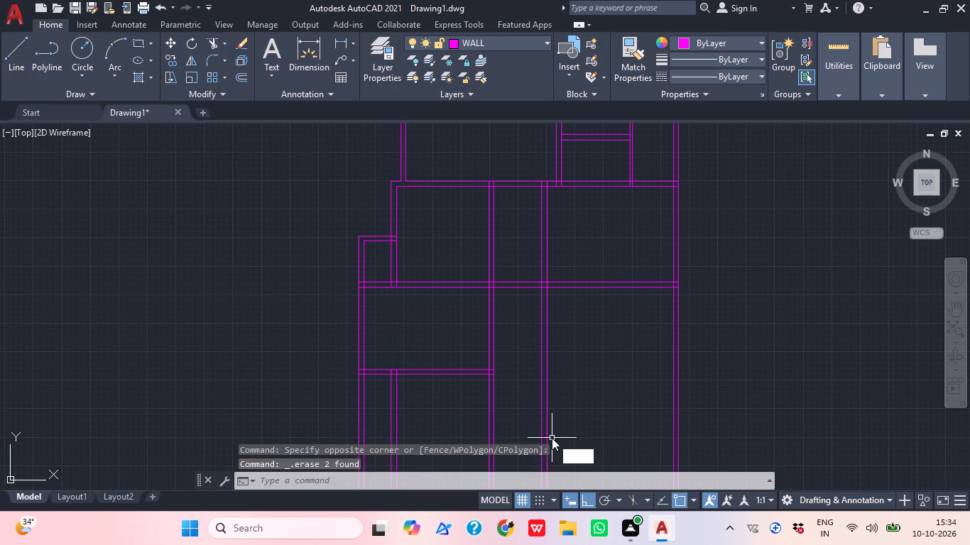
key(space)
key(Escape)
Offset the lower east-west wall's south line 8'6" southward, starting from its segment east of the corridor.
text(O)
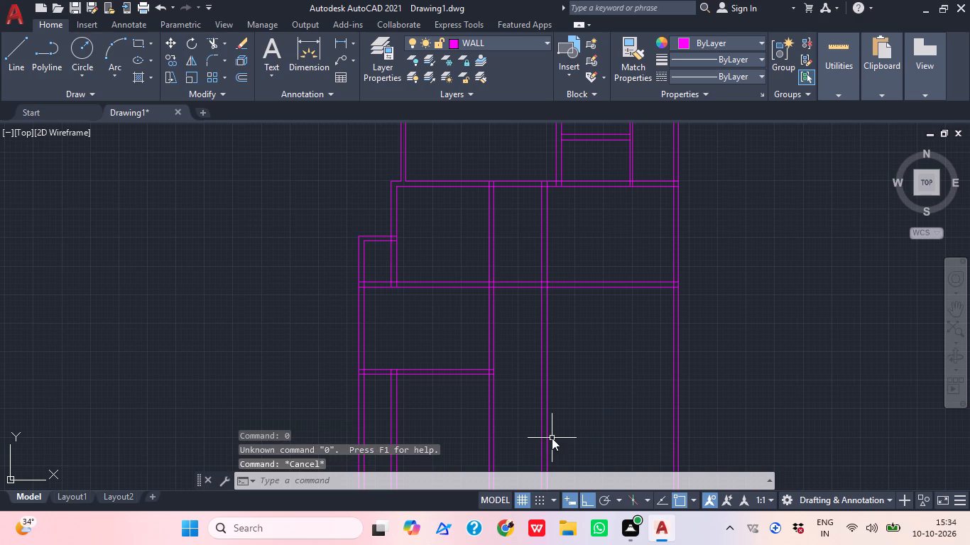
key(space)
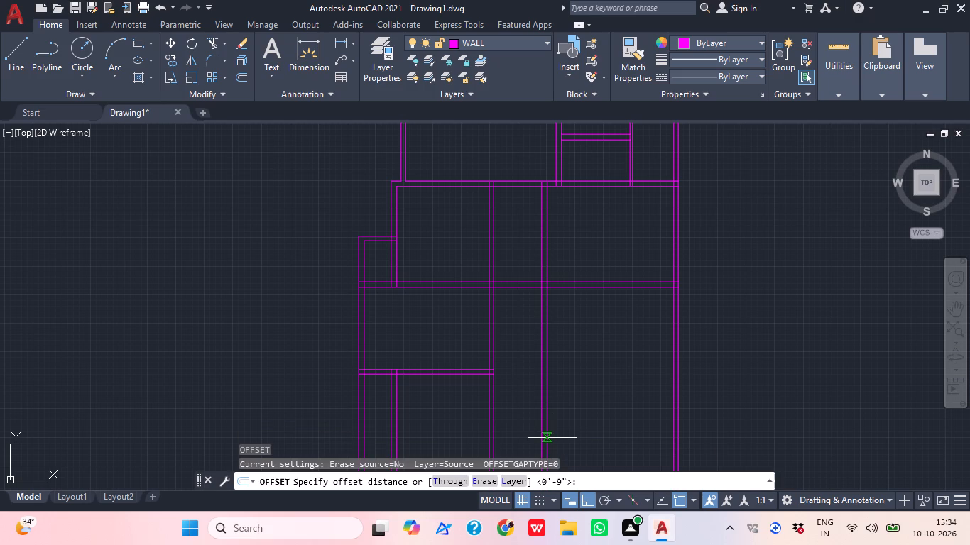
text(8')
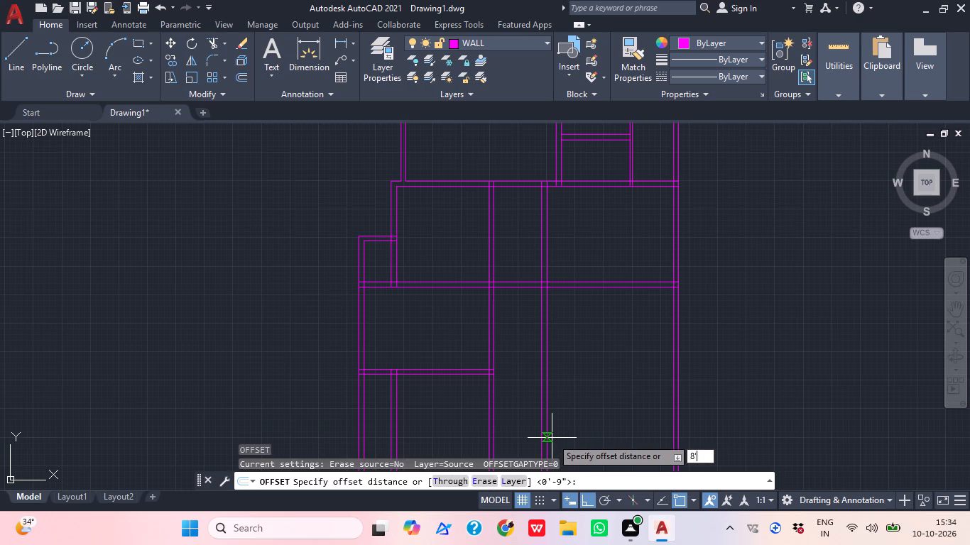
key(6)
key(shift+quotedbl)
key(Return)
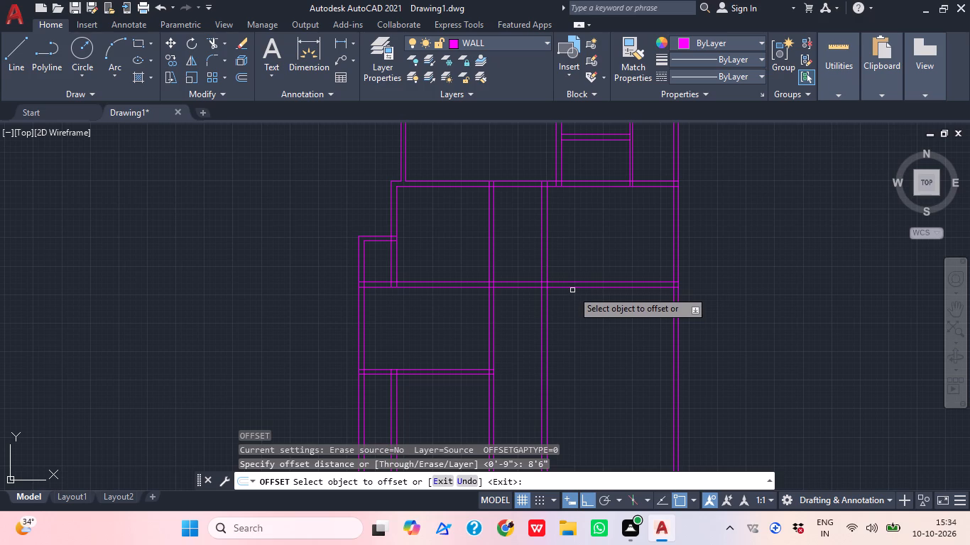
drag(572, 288, 585, 331)
click(584, 346)
key(space)
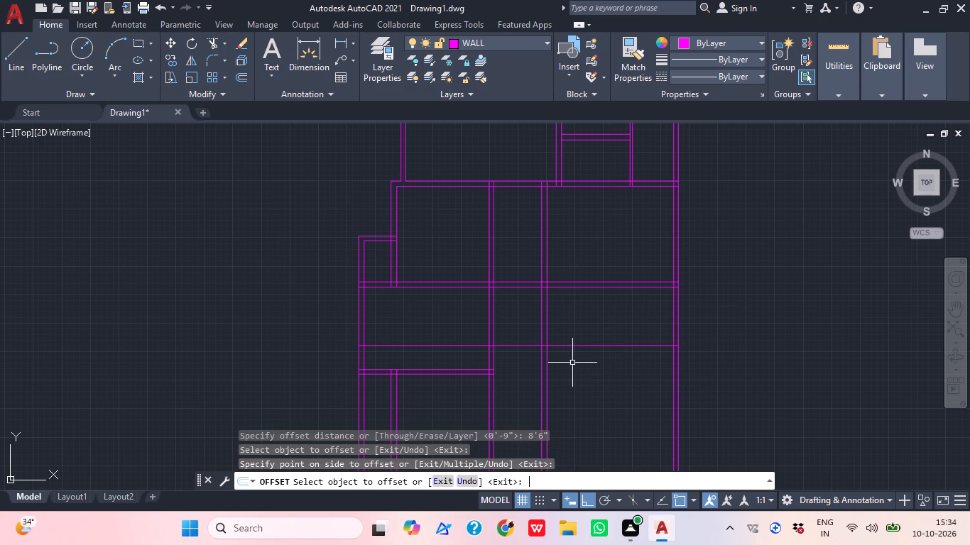
Offset the new east-west line 9" southward to give the new wall its thickness.
key(space)
key(9)
text('")
key(BackSpace)
key(BackSpace)
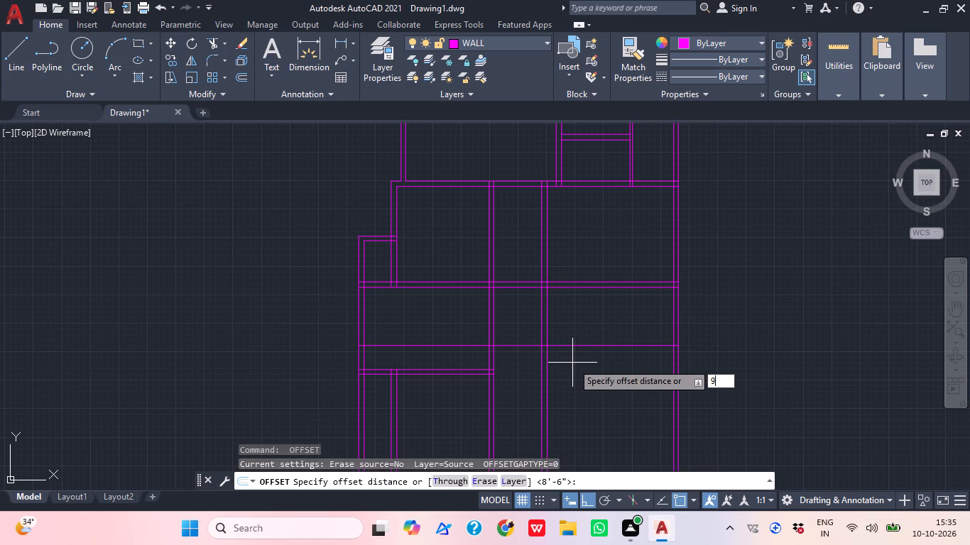
key(shift+quotedbl)
key(Return)
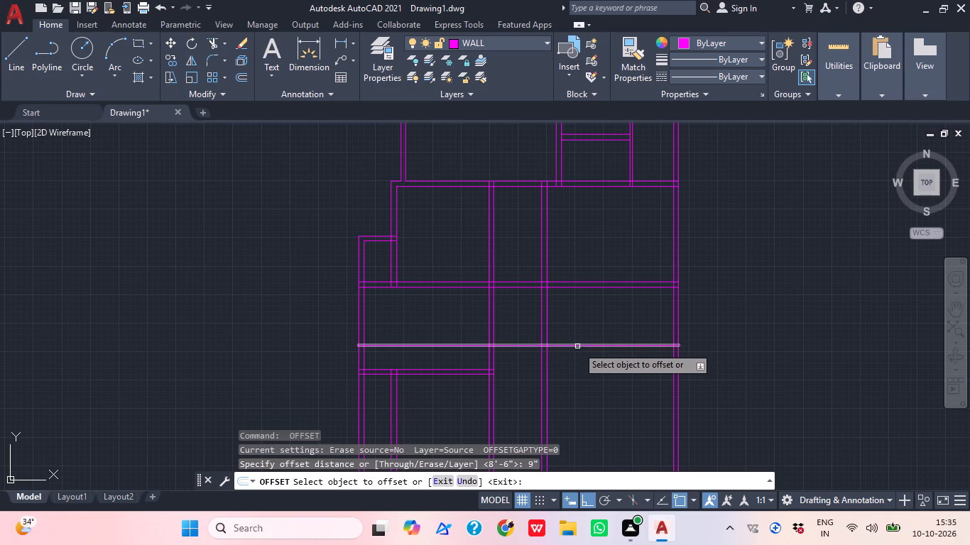
click(577, 346)
click(578, 387)
key(Escape)
Trim the new wall's two lines across the corridor and delete their remaining segments west of the corridor.
text(TR)
key(space)
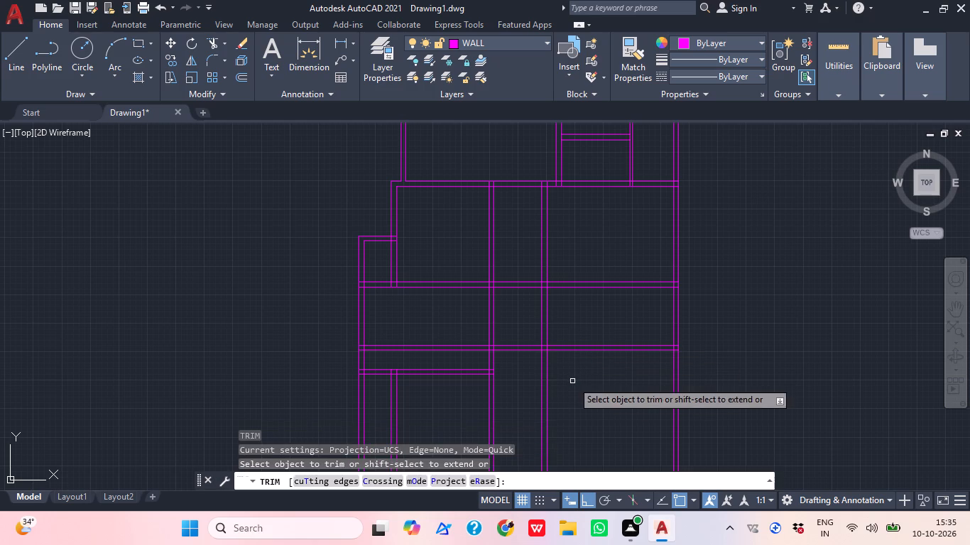
click(522, 356)
click(510, 332)
key(Escape)
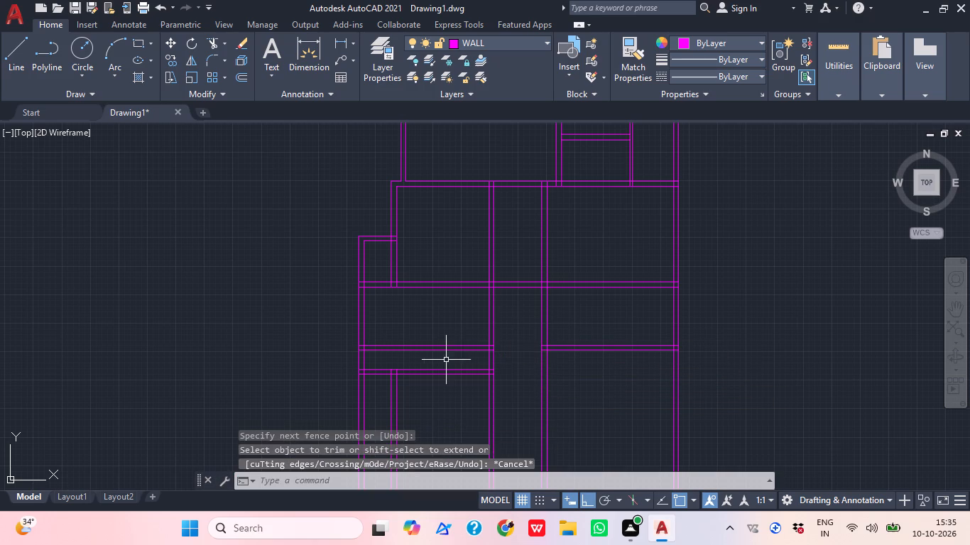
drag(446, 360, 438, 353)
click(410, 340)
key(Delete)
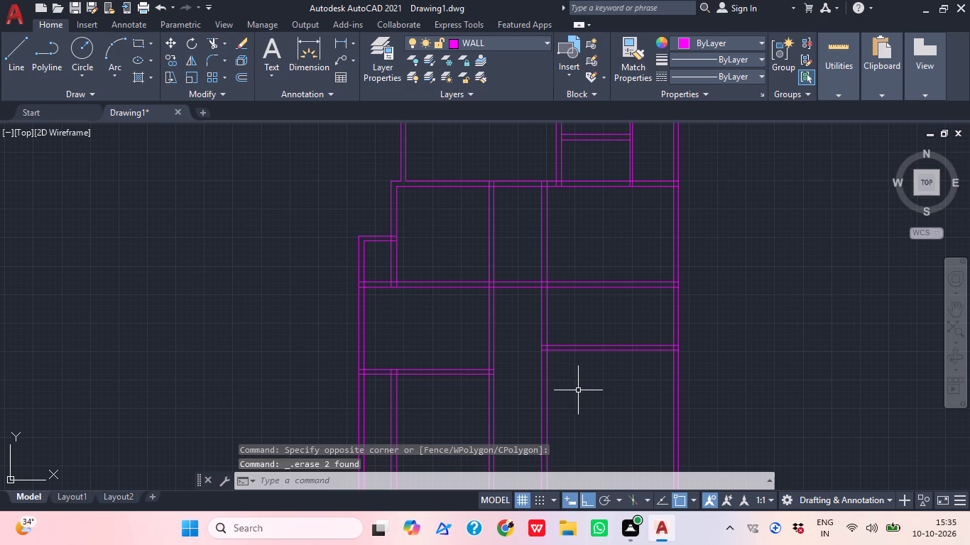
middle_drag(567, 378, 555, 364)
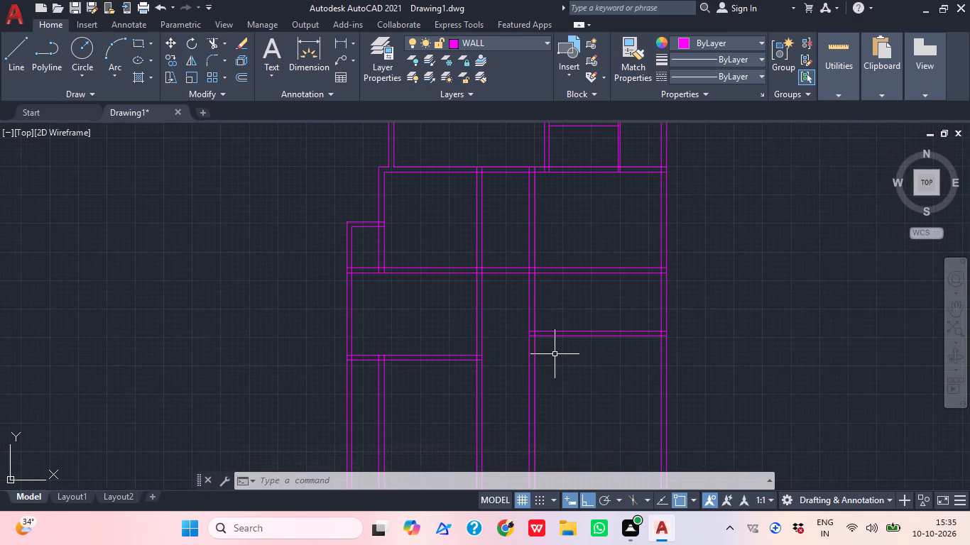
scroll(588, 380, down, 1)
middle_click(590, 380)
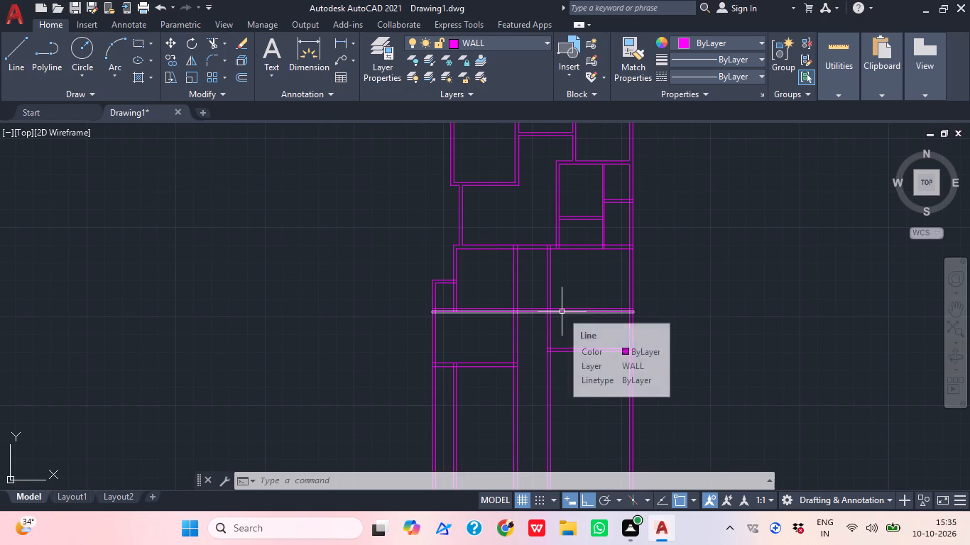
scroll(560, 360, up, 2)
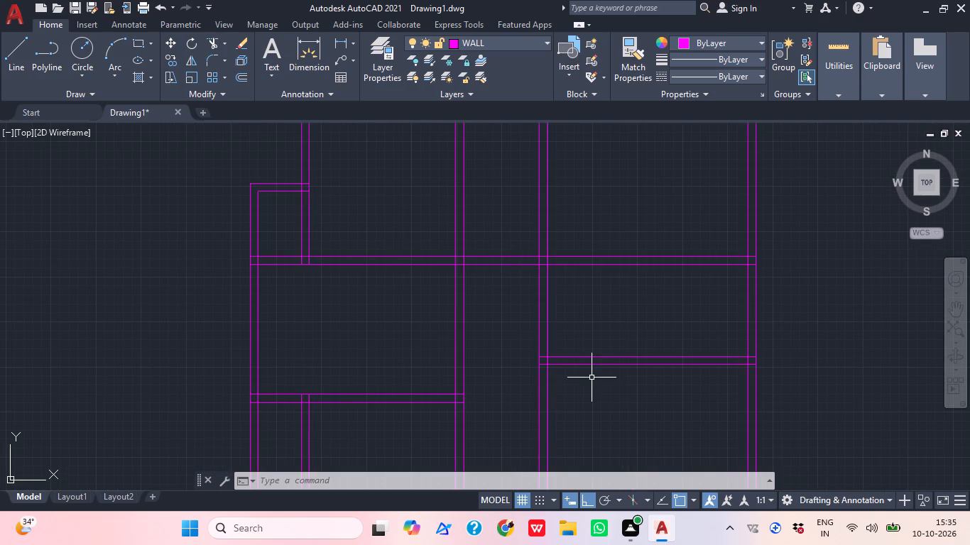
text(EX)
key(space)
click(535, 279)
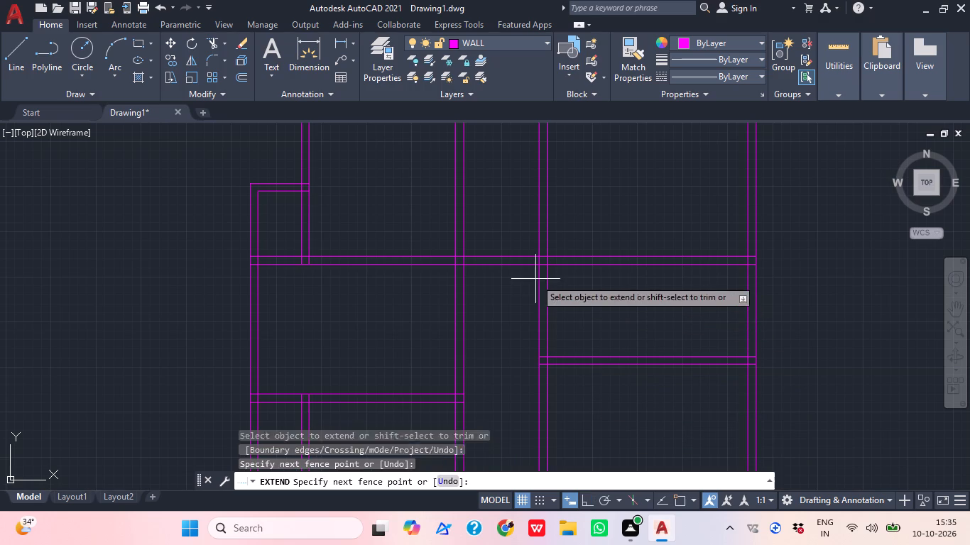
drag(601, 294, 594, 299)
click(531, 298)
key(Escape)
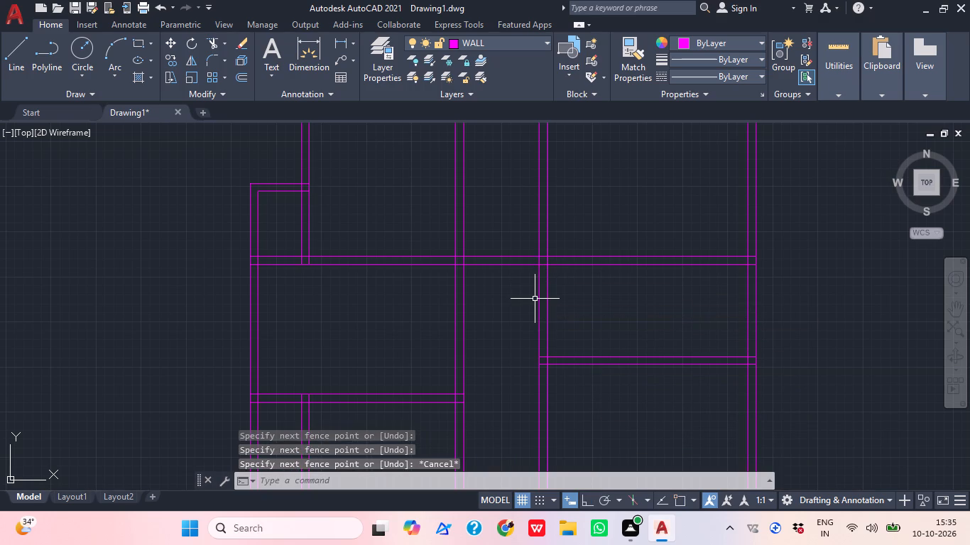
Trim the corridor's east wall lines between the lower east-west wall and the new 9" wall.
text(TR)
key(space)
drag(575, 303, 564, 302)
click(522, 293)
key(Escape)
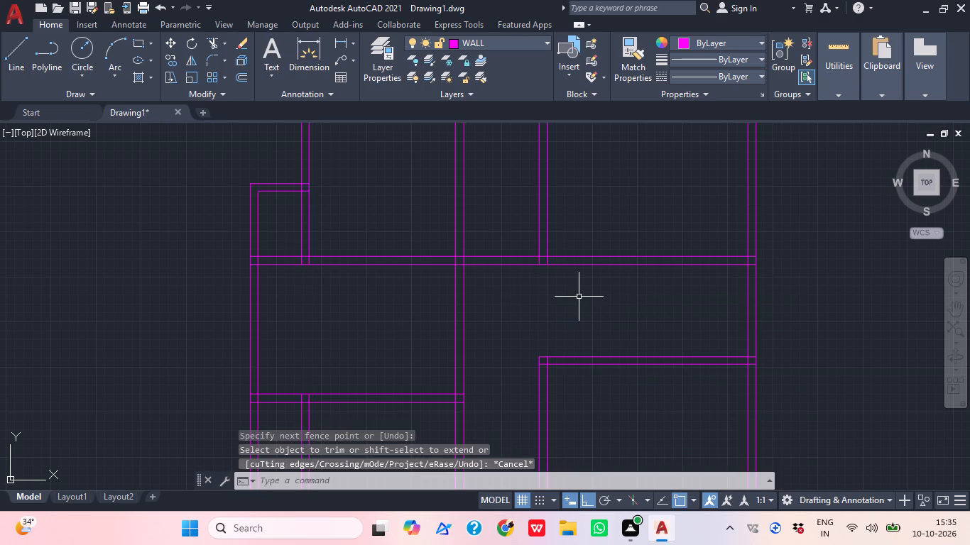
Extend the new 9" wall's two lines westward to the corridor's west wall.
text(EX)
key(space)
drag(575, 353, 576, 361)
click(570, 412)
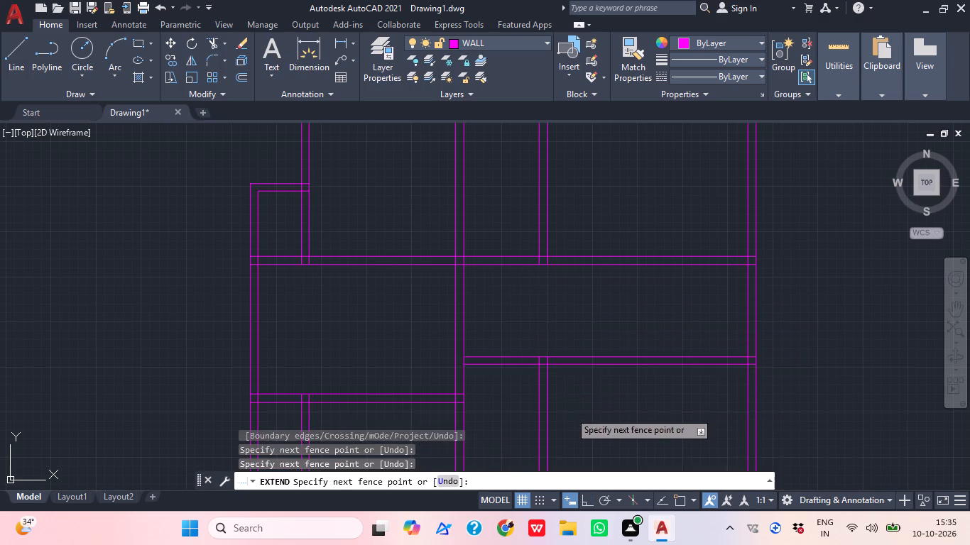
key(grave)
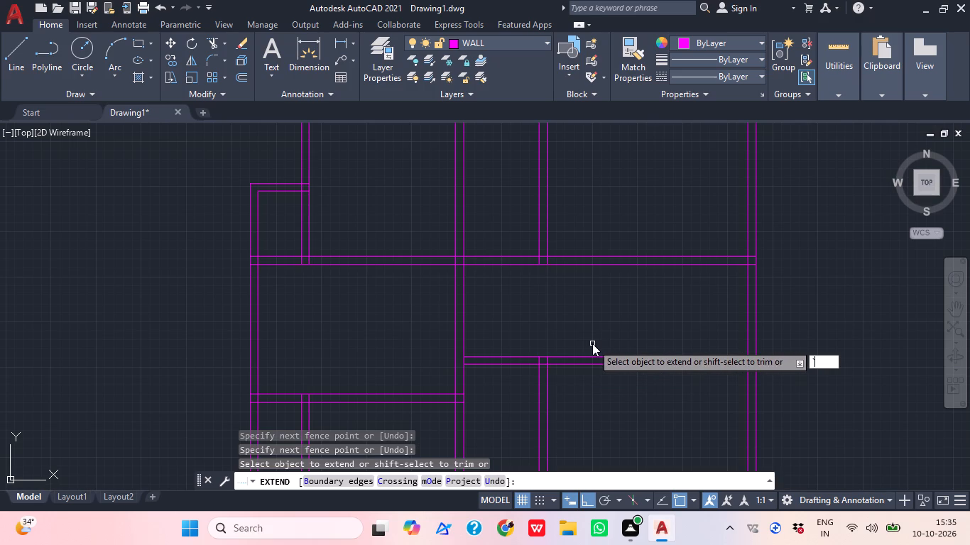
key(Escape)
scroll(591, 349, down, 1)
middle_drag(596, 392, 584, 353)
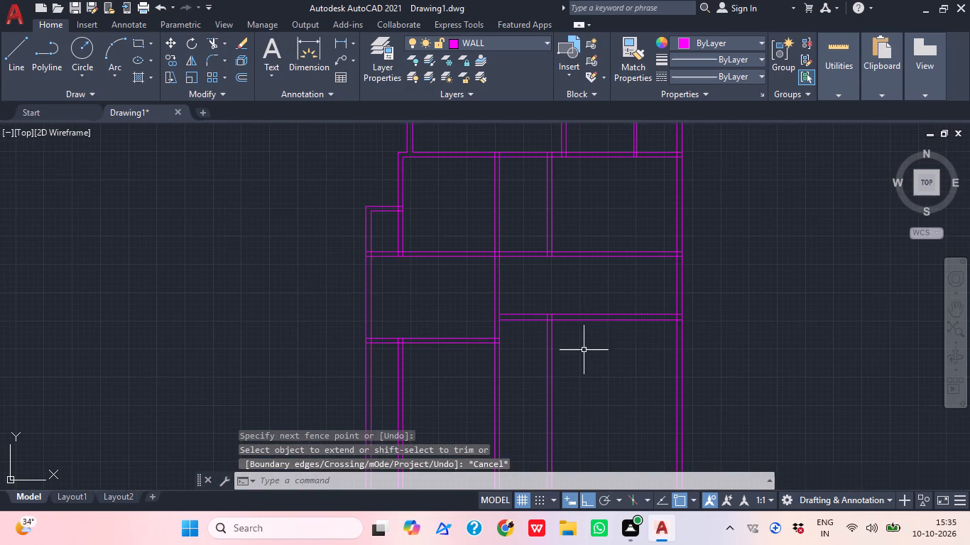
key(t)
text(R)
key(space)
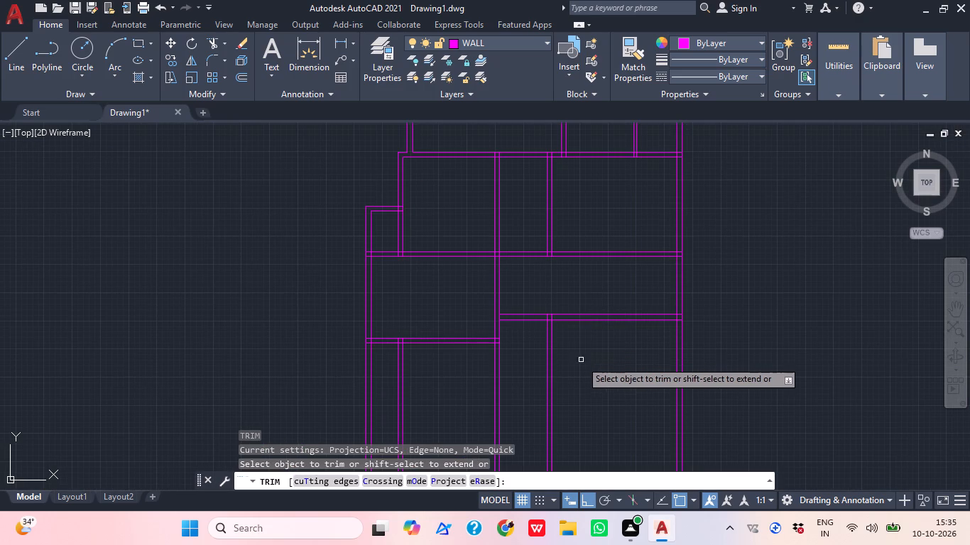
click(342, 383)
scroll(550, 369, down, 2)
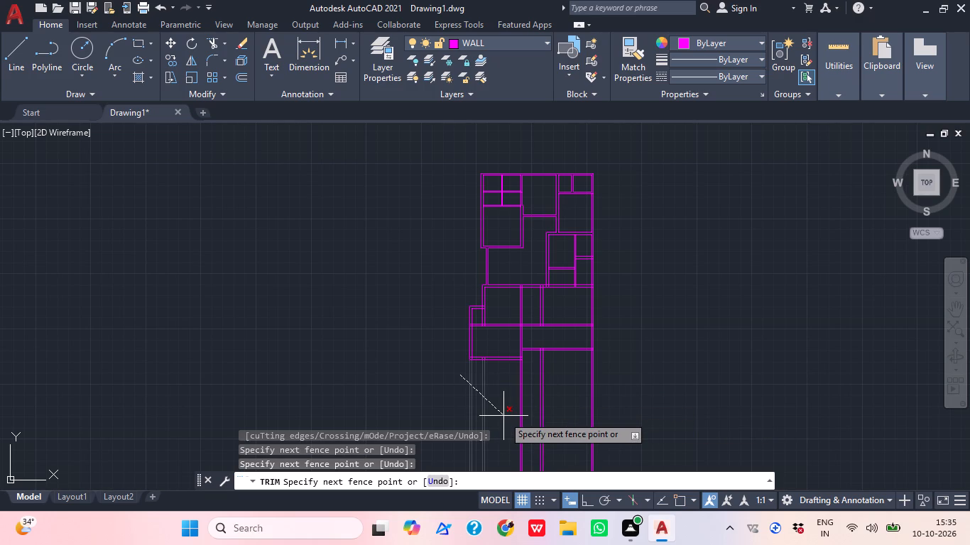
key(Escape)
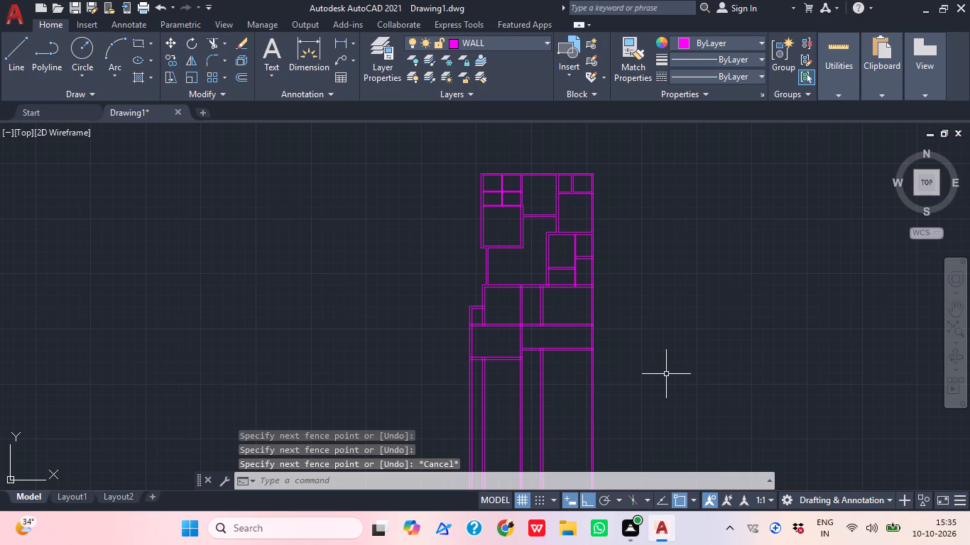
Offset the new east wall's south line 18' southward.
text(O)
key(space)
scroll(591, 364, up, 2)
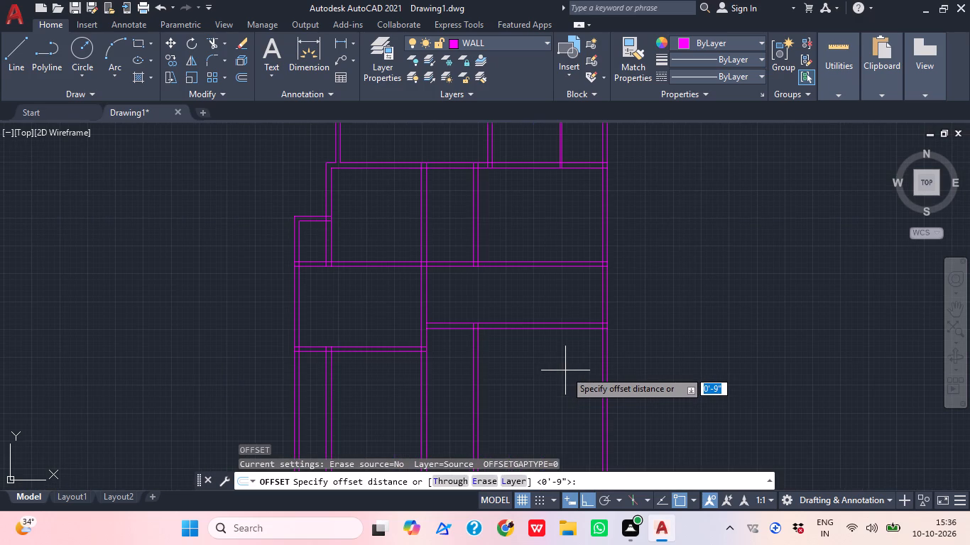
key(1)
key(8)
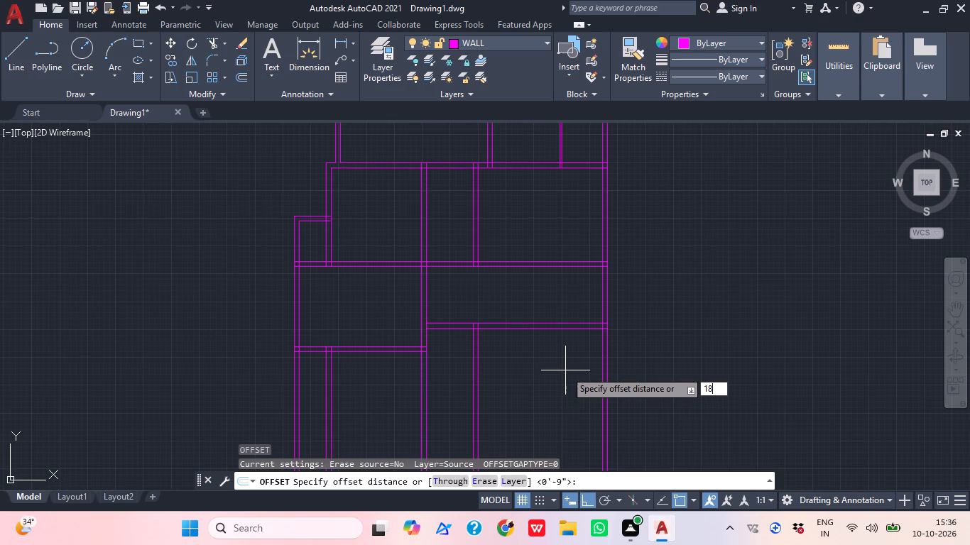
key(apostrophe)
key(Return)
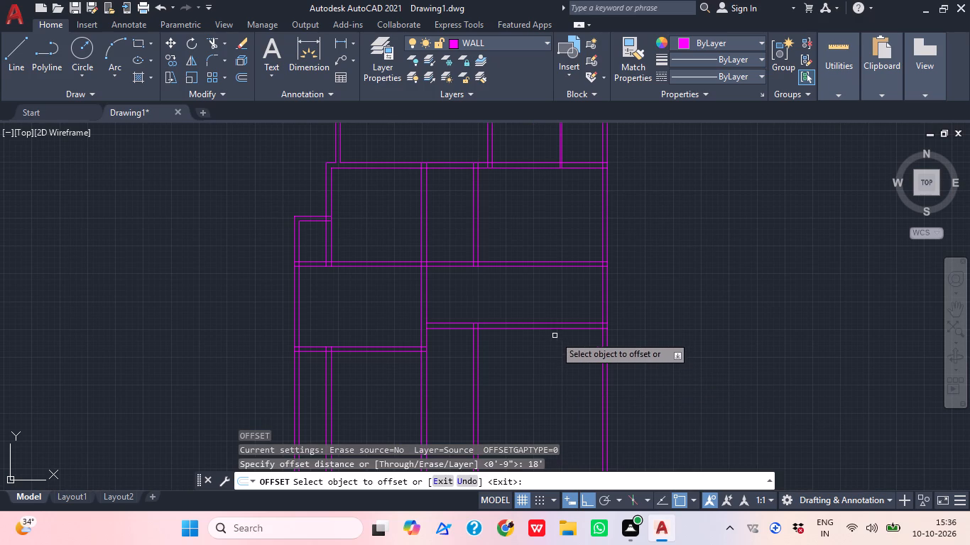
click(548, 329)
click(552, 370)
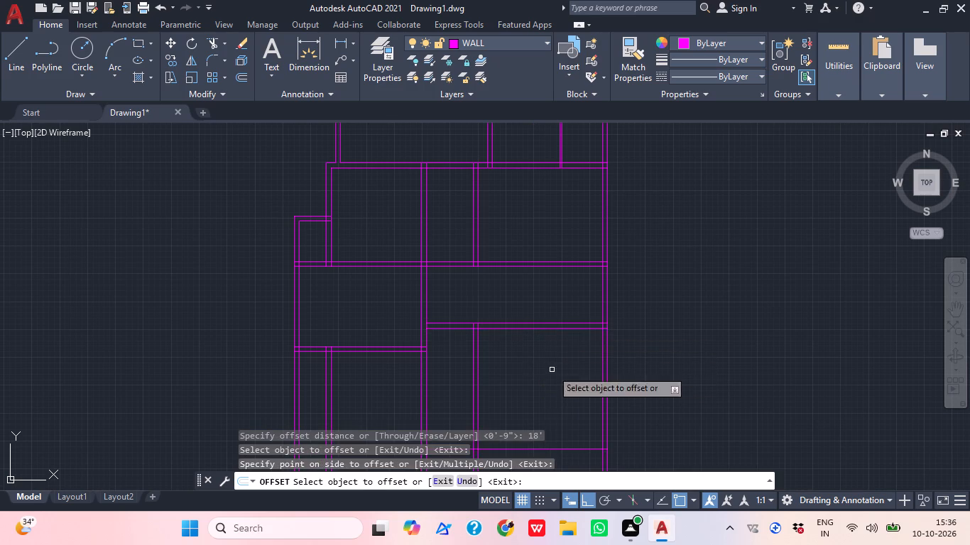
middle_drag(586, 395, 550, 275)
scroll(533, 327, down, 1)
middle_drag(533, 327, 542, 375)
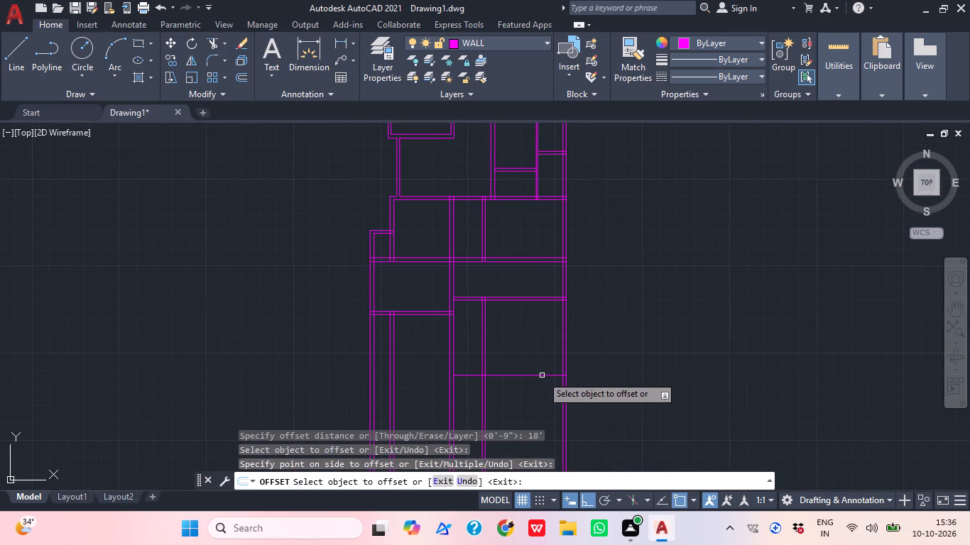
key(space)
Offset the new southernmost line 9" southward to form the south wall.
key(space)
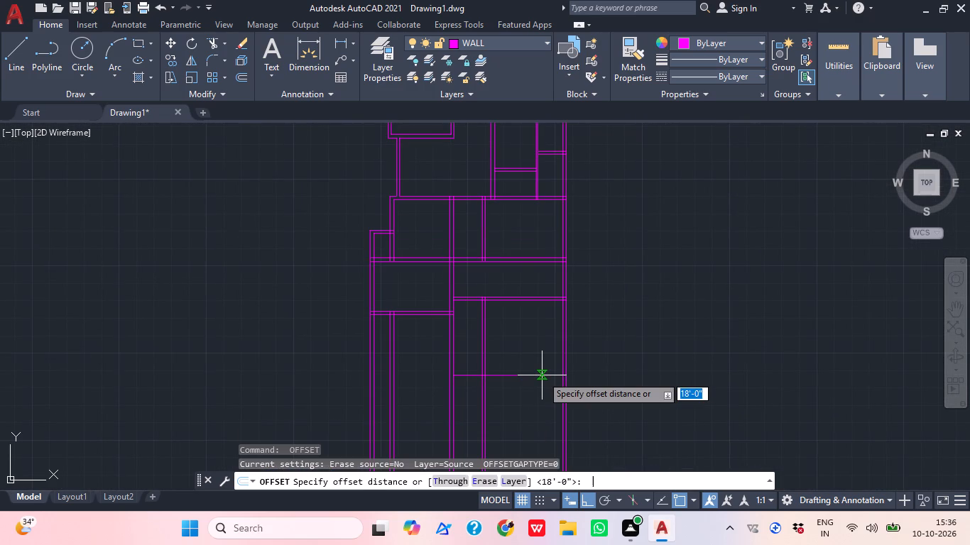
text(9)
key(shift+quotedbl)
key(Return)
click(542, 375)
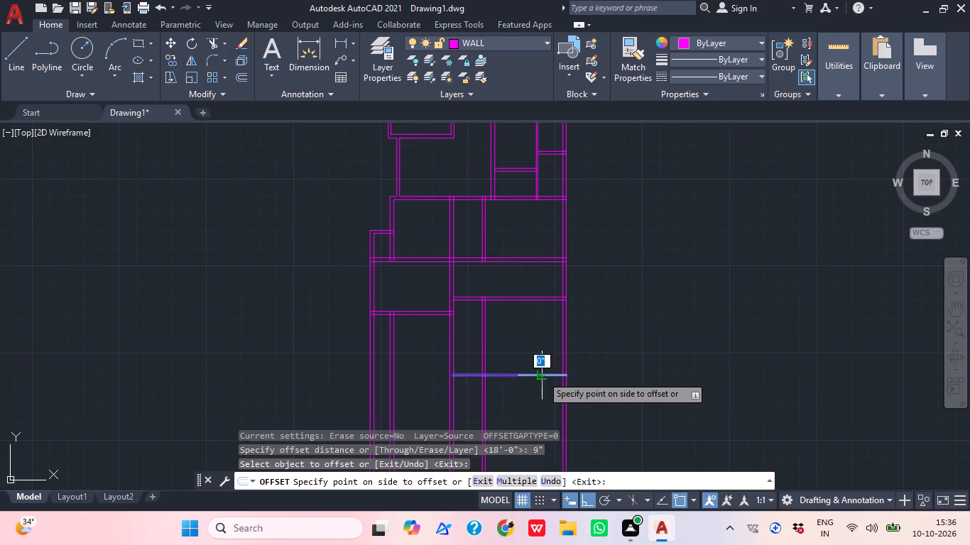
click(543, 395)
key(Escape)
Extend both lines of the new south wall westward across the corridor and southwest rooms to the outer western wall.
text(EX)
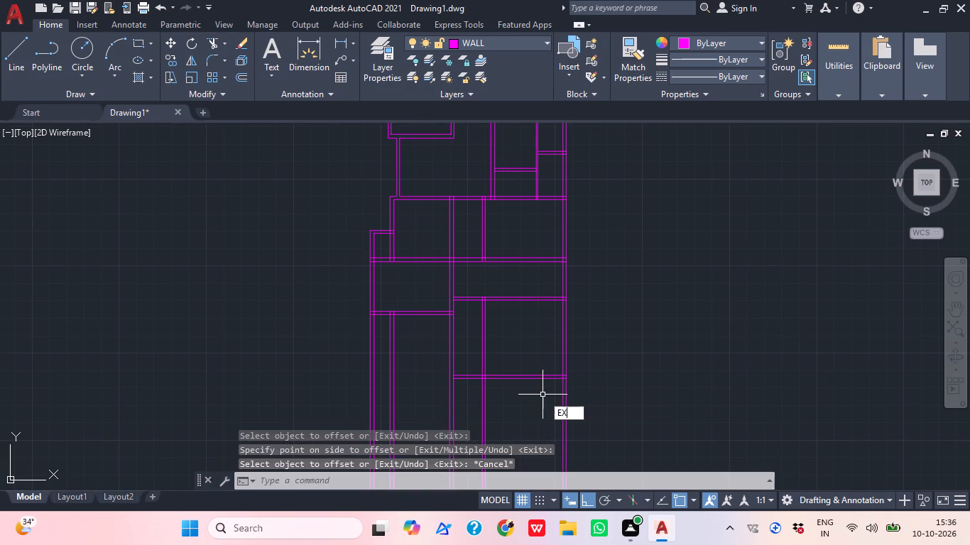
key(space)
click(543, 395)
click(502, 344)
click(457, 386)
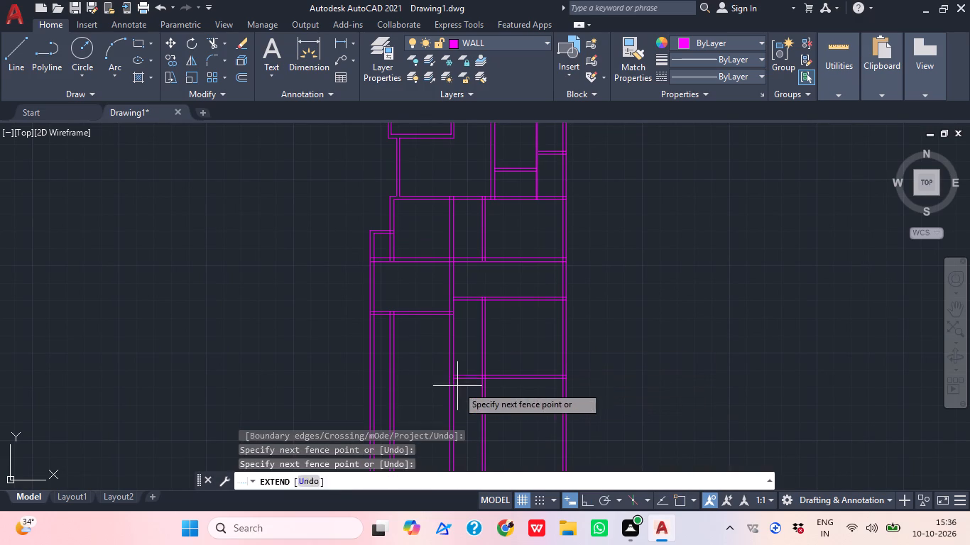
click(471, 360)
click(472, 399)
click(470, 365)
click(415, 399)
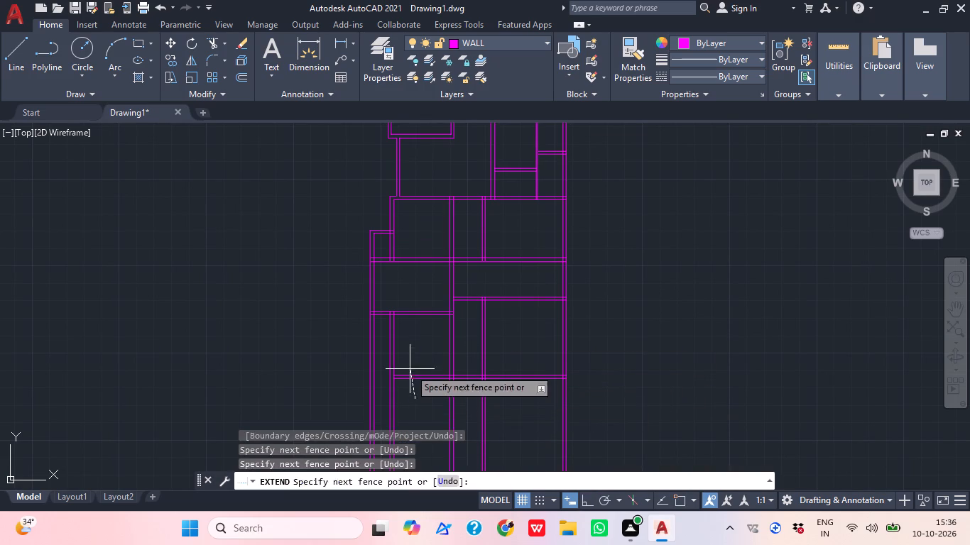
click(410, 369)
drag(413, 408, 416, 400)
click(425, 358)
click(381, 389)
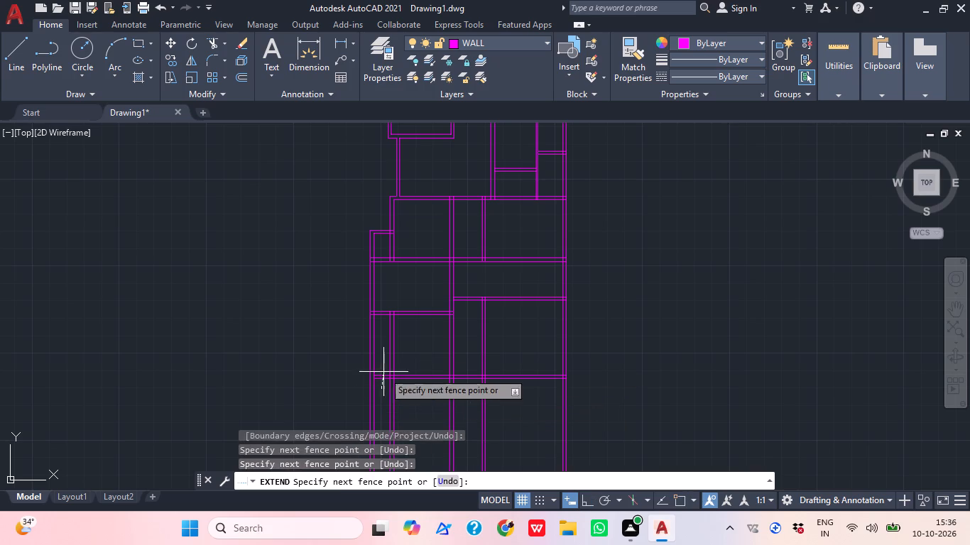
click(383, 368)
key(Escape)
Trim all the north-south wall lines that project south of the new south wall.
key(t)
key(r)
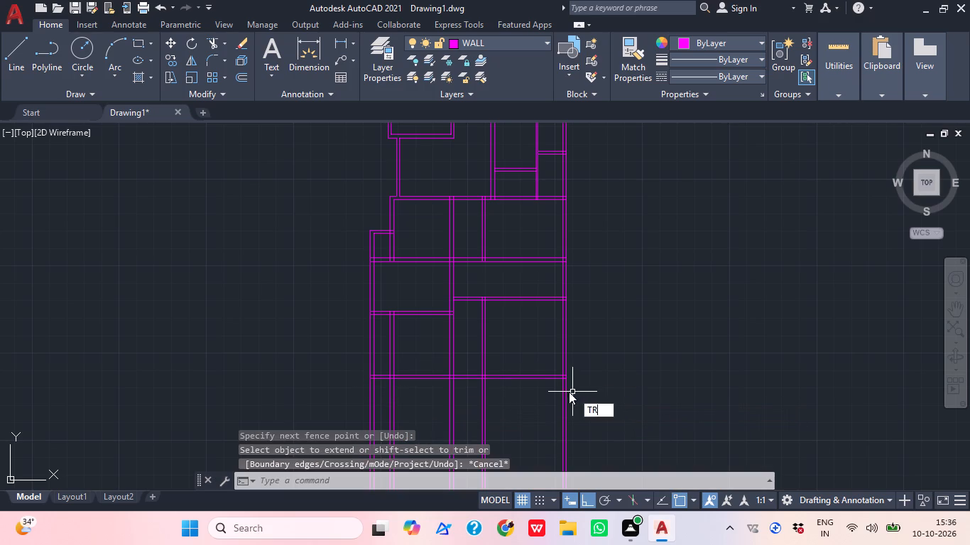
key(space)
drag(307, 404, 315, 404)
click(643, 395)
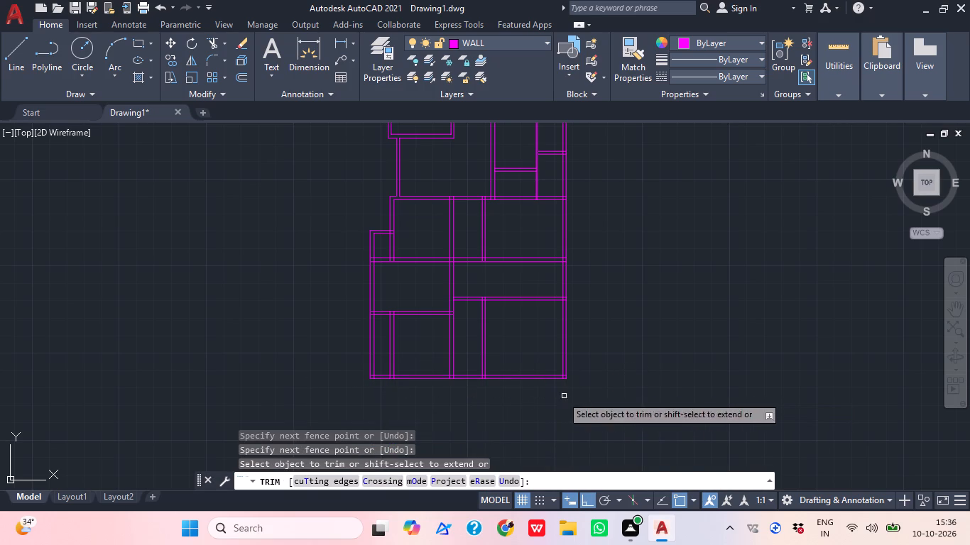
key(Escape)
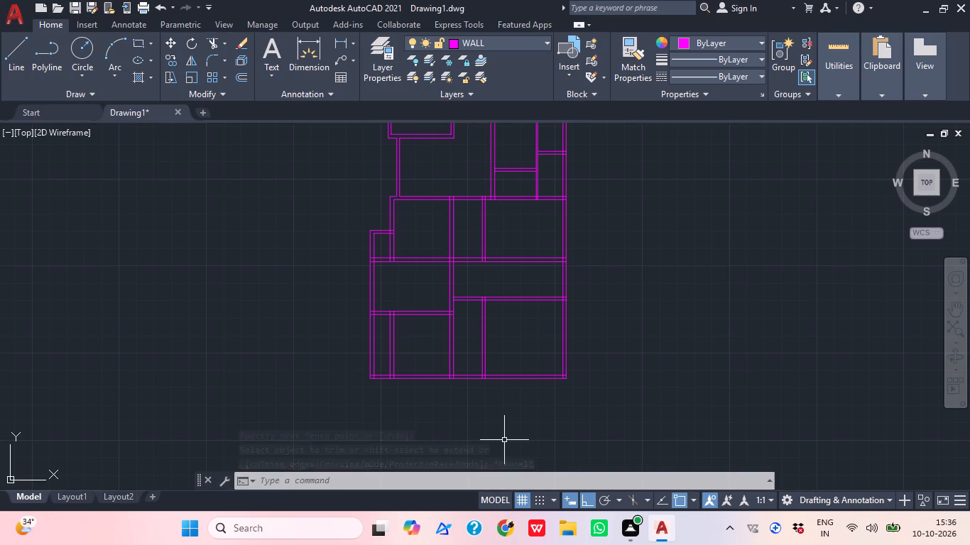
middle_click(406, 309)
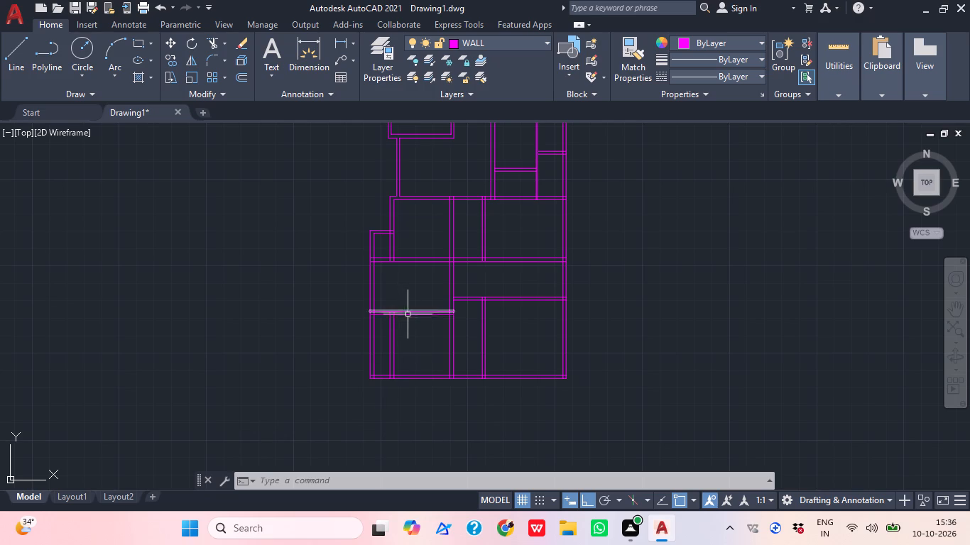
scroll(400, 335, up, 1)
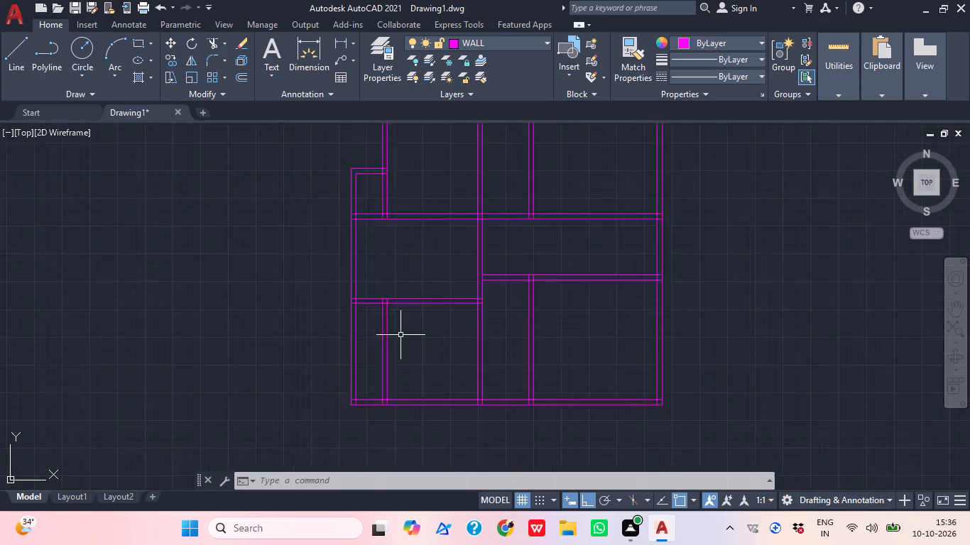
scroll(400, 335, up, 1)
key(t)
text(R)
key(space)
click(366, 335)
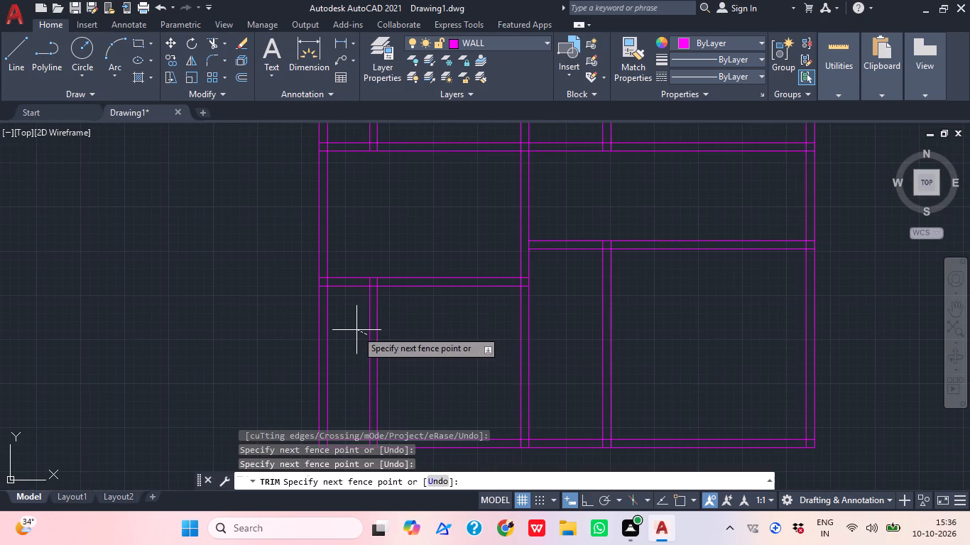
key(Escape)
Erase both lines of the short north-south wall dividing the southwest room.
click(393, 356)
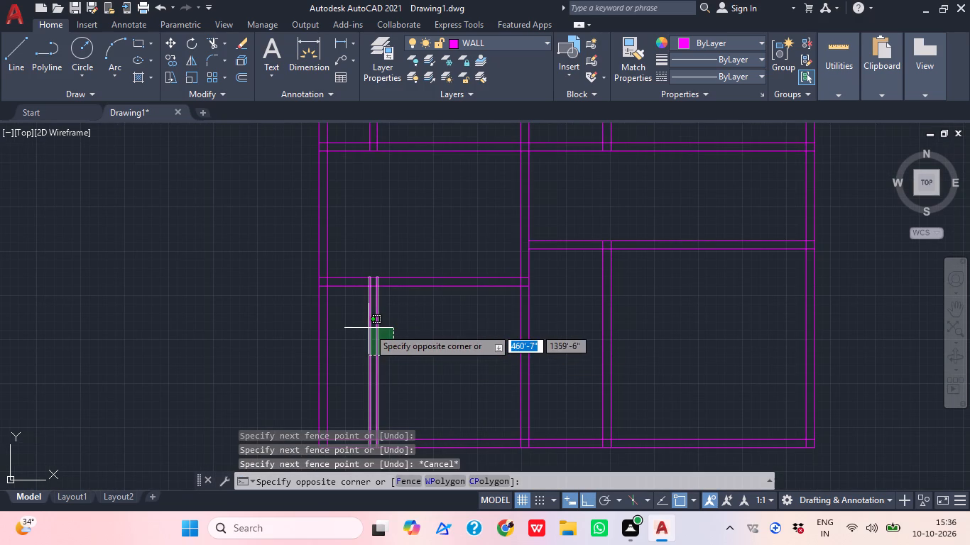
click(368, 328)
key(Delete)
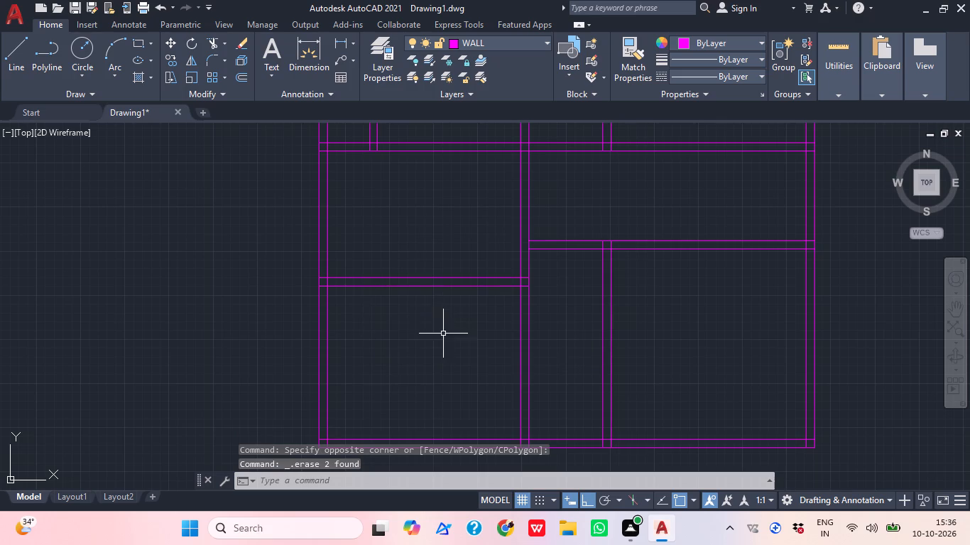
Trim away both north-south walls between the southern rooms, opening them into one space north of the south wall.
scroll(365, 288, down, 1)
middle_drag(498, 314, 476, 307)
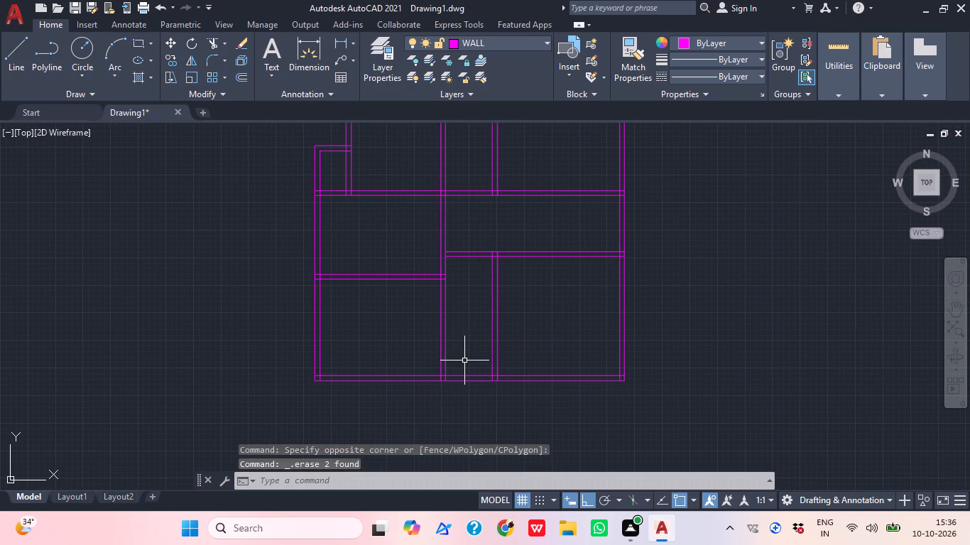
scroll(520, 387, down, 1)
middle_drag(520, 387, 432, 397)
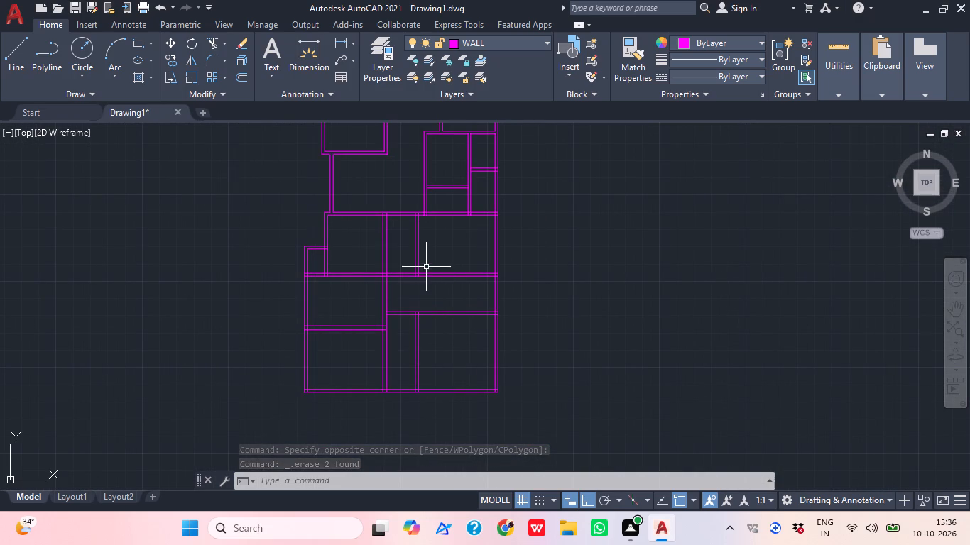
middle_drag(420, 341, 411, 344)
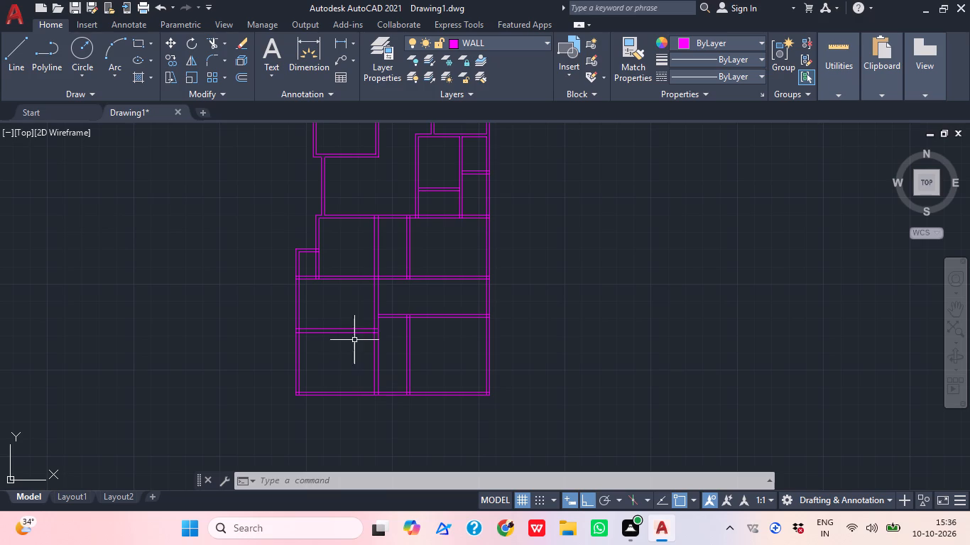
middle_drag(435, 336, 430, 297)
text(TR)
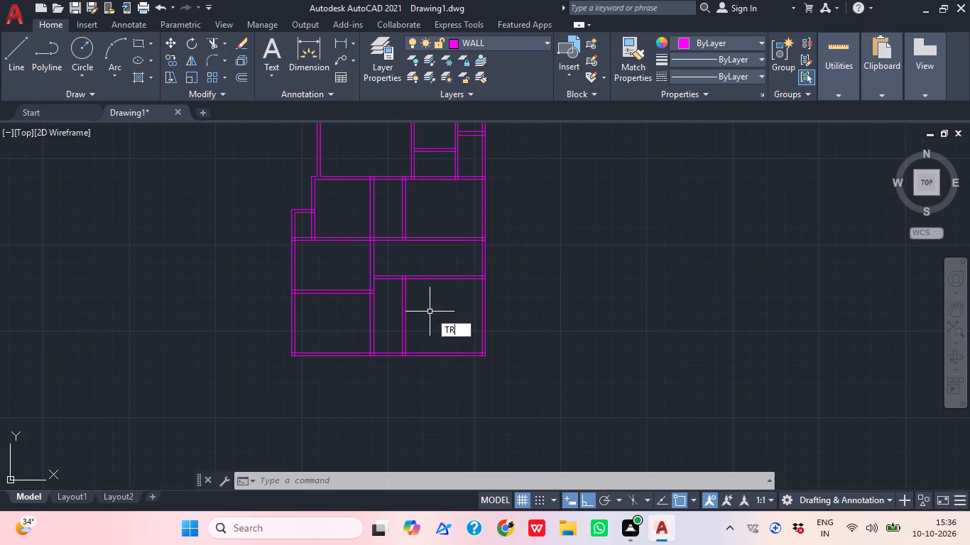
key(space)
click(366, 329)
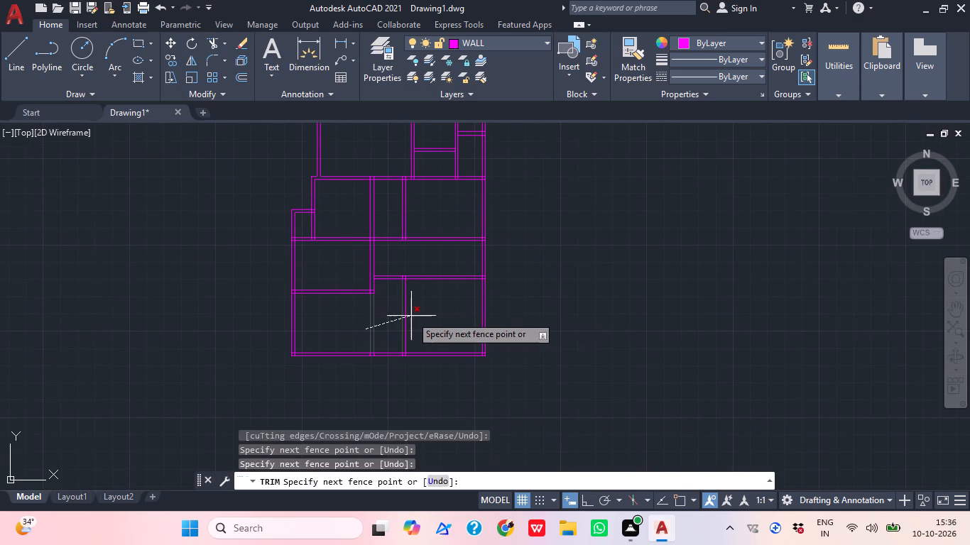
click(424, 312)
middle_drag(400, 284, 412, 329)
scroll(396, 302, up, 1)
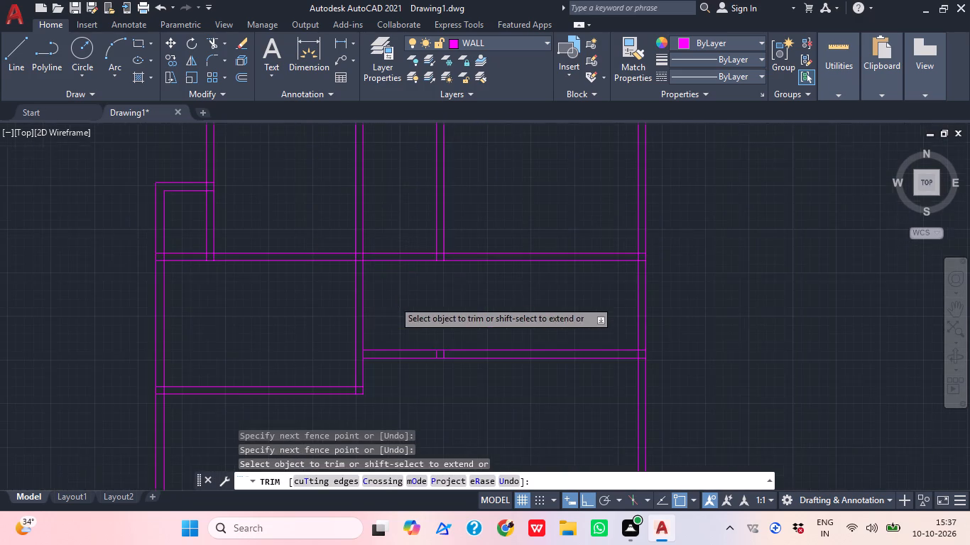
scroll(393, 300, up, 1)
scroll(397, 302, down, 1)
middle_drag(398, 307, 391, 329)
key(Escape)
Examine the wall layout of the whole floor plan, from the northern rooms down to the open southern space.
middle_drag(405, 327, 398, 382)
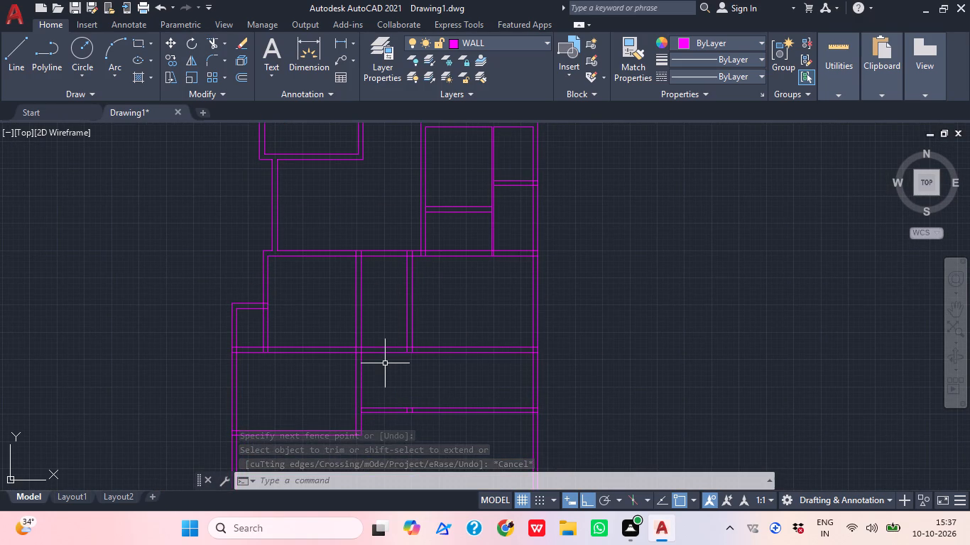
scroll(253, 326, up, 2)
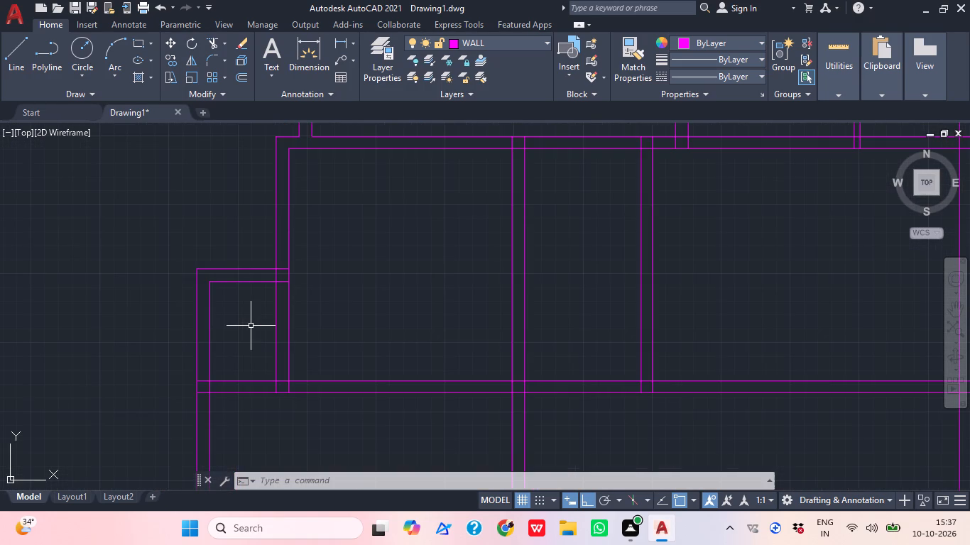
scroll(300, 316, down, 2)
middle_drag(375, 369, 397, 479)
scroll(423, 351, down, 1)
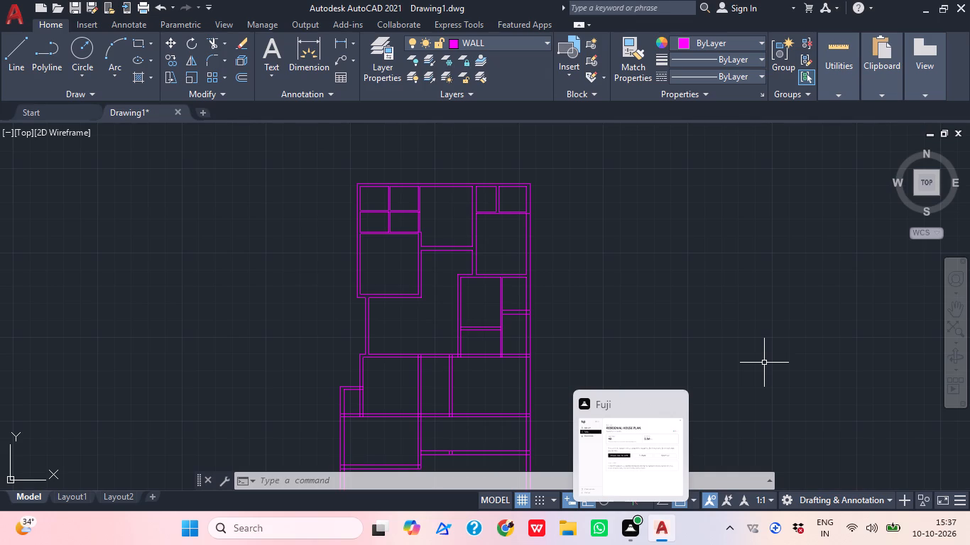
middle_drag(645, 370, 664, 337)
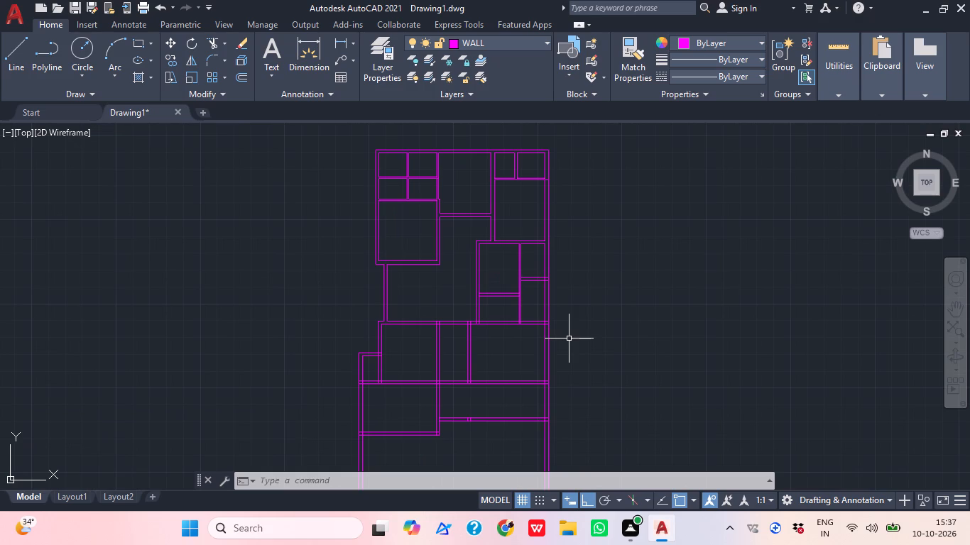
middle_drag(533, 334, 541, 322)
scroll(528, 336, down, 1)
middle_drag(517, 357, 530, 329)
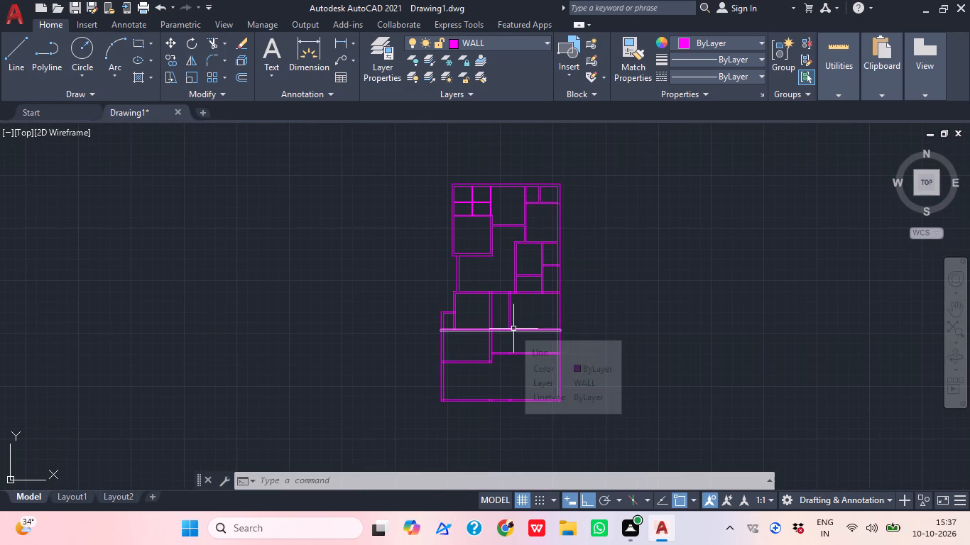
middle_drag(572, 300, 584, 252)
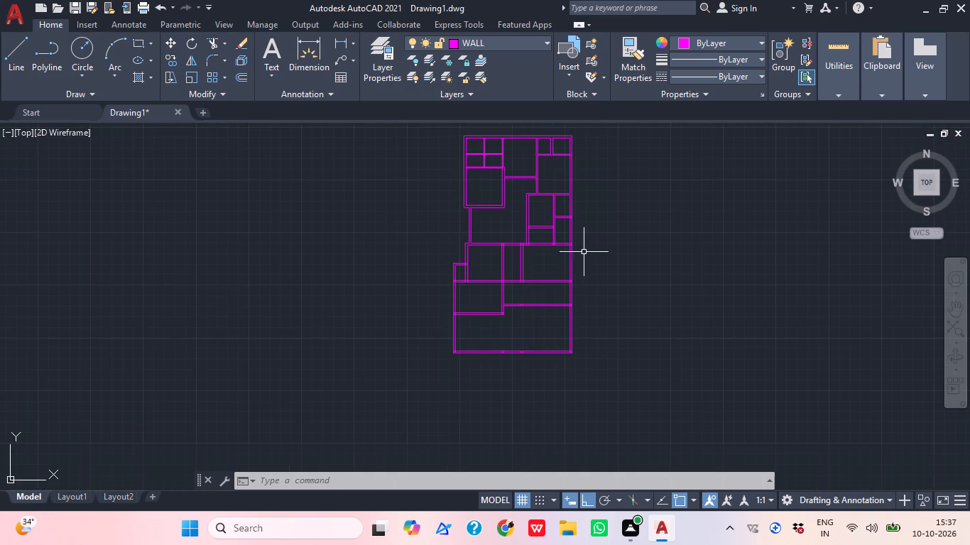
middle_click(519, 270)
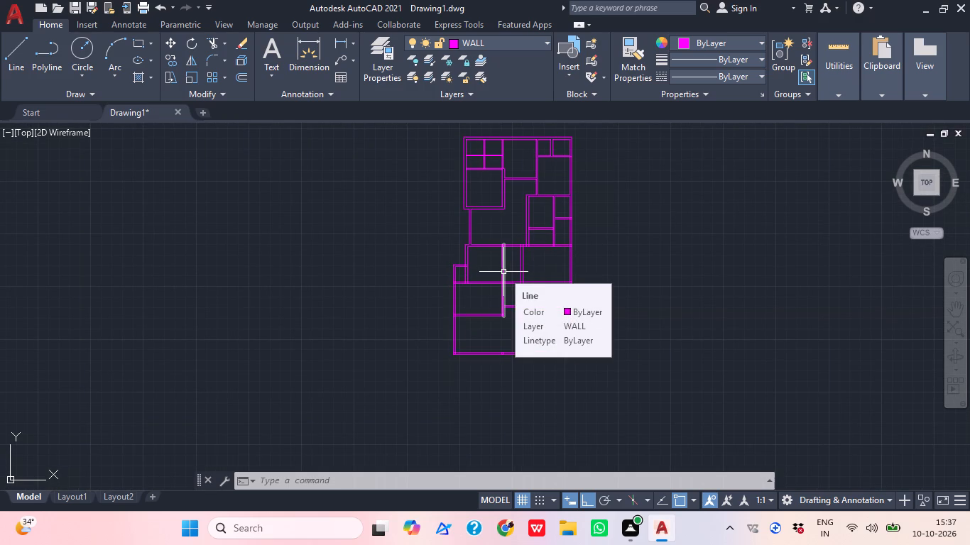
middle_drag(512, 284, 550, 368)
middle_drag(543, 348, 531, 330)
scroll(543, 348, down, 1)
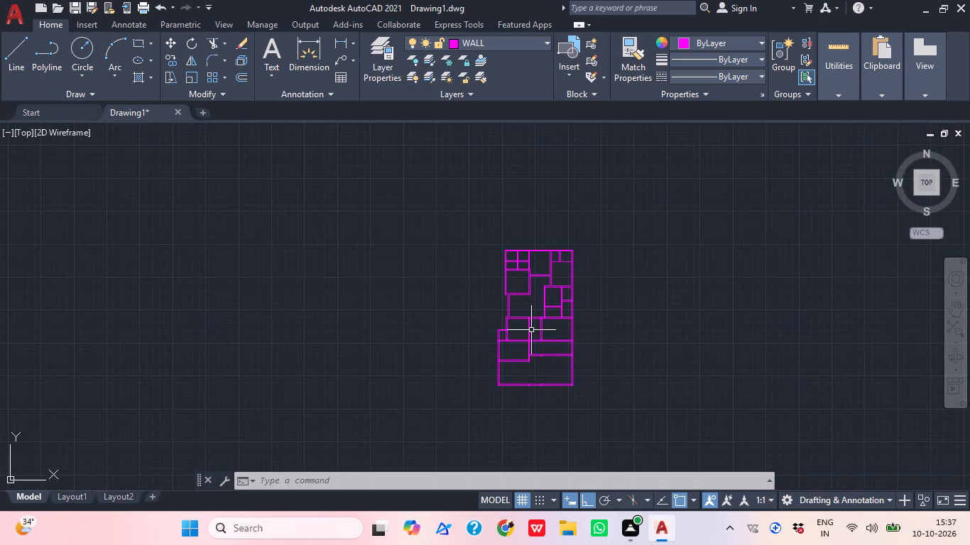
Trim the two leftover partition stubs inside the east-west wall south of the corridor.
scroll(576, 252, up, 1)
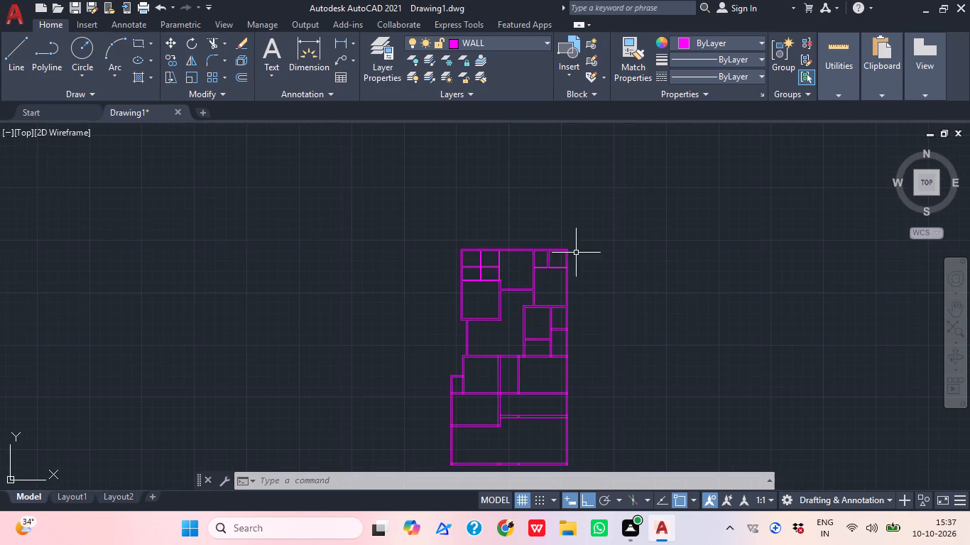
scroll(523, 312, up, 1)
middle_drag(518, 304, 521, 177)
middle_drag(487, 364, 489, 332)
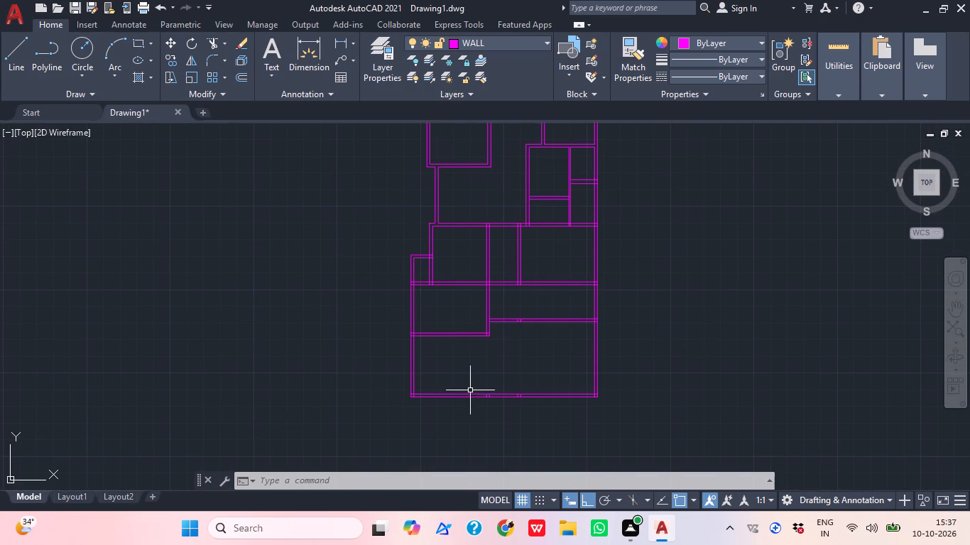
scroll(496, 290, up, 3)
middle_drag(582, 365, 473, 370)
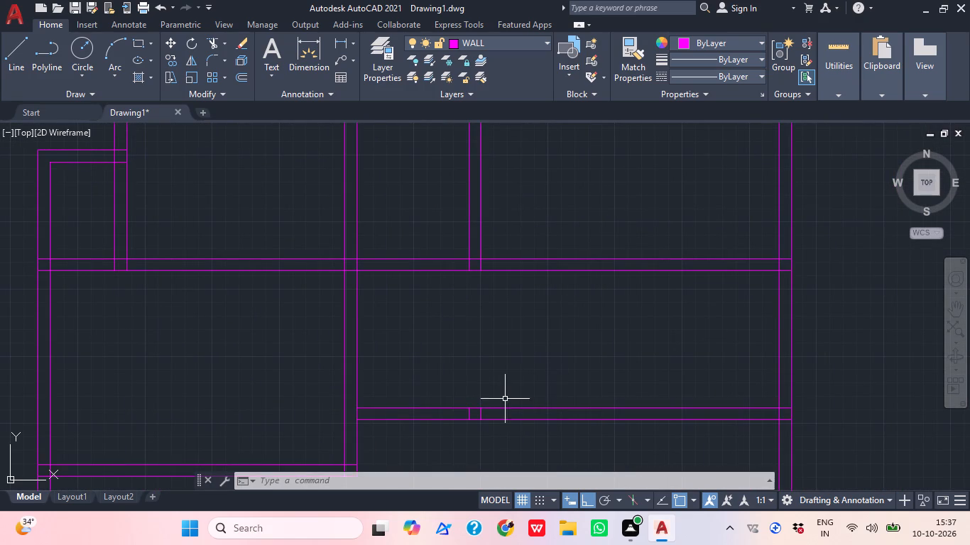
key(t)
text(R)
key(space)
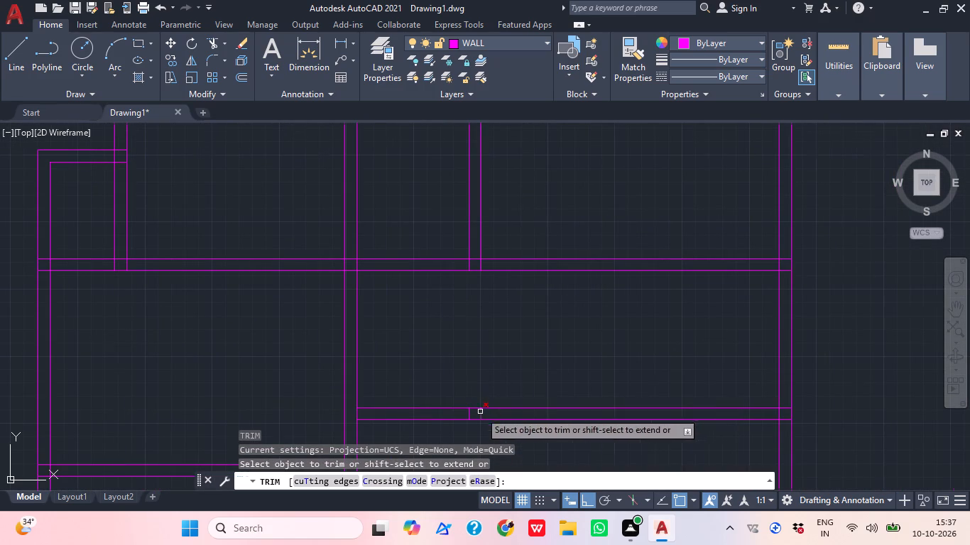
scroll(480, 412, up, 2)
click(432, 415)
click(534, 414)
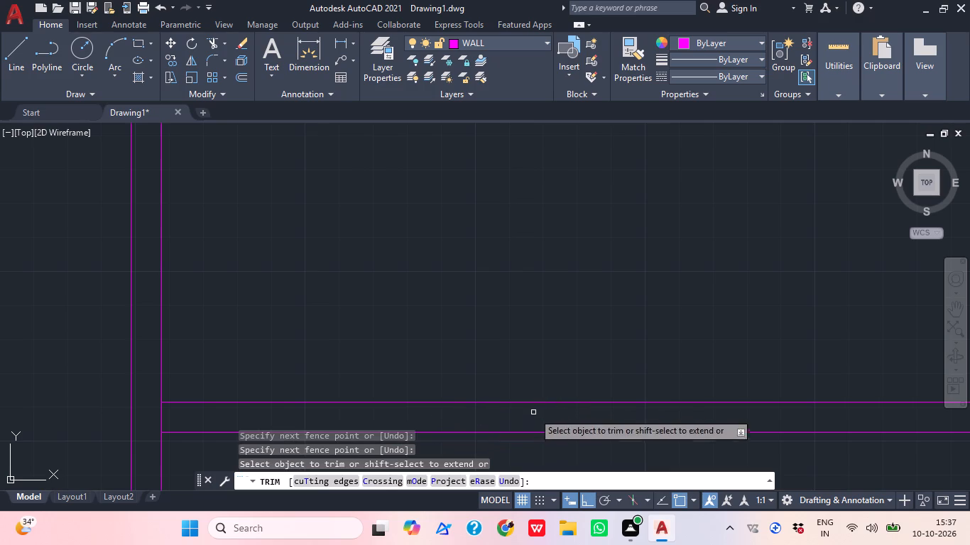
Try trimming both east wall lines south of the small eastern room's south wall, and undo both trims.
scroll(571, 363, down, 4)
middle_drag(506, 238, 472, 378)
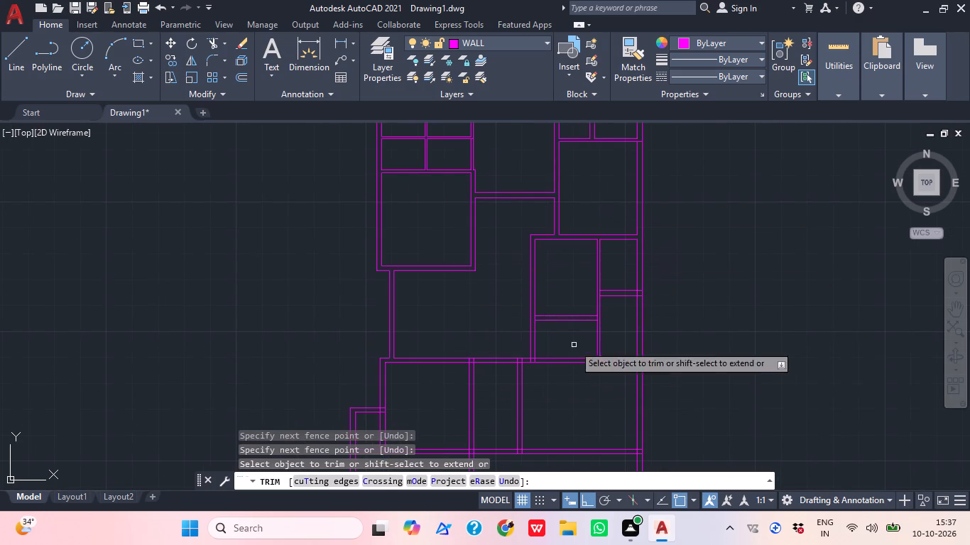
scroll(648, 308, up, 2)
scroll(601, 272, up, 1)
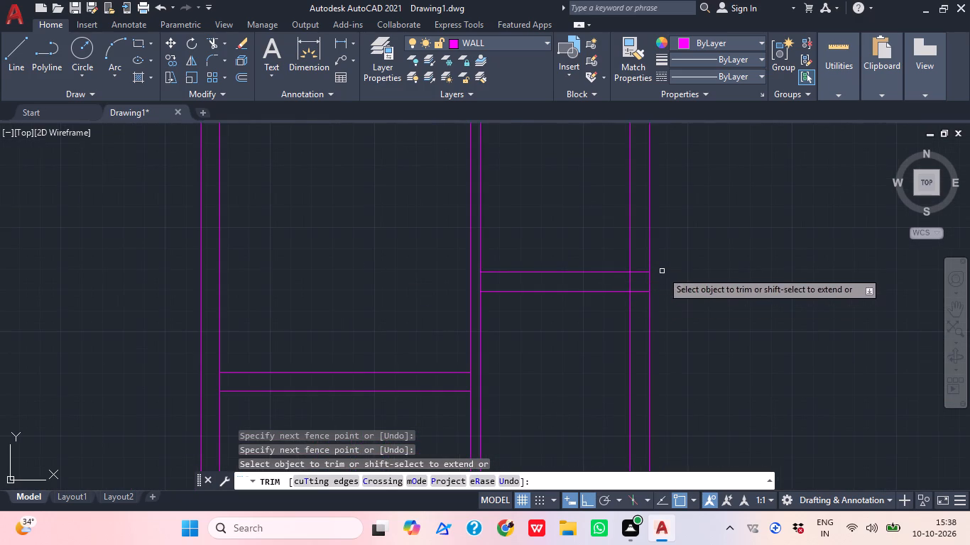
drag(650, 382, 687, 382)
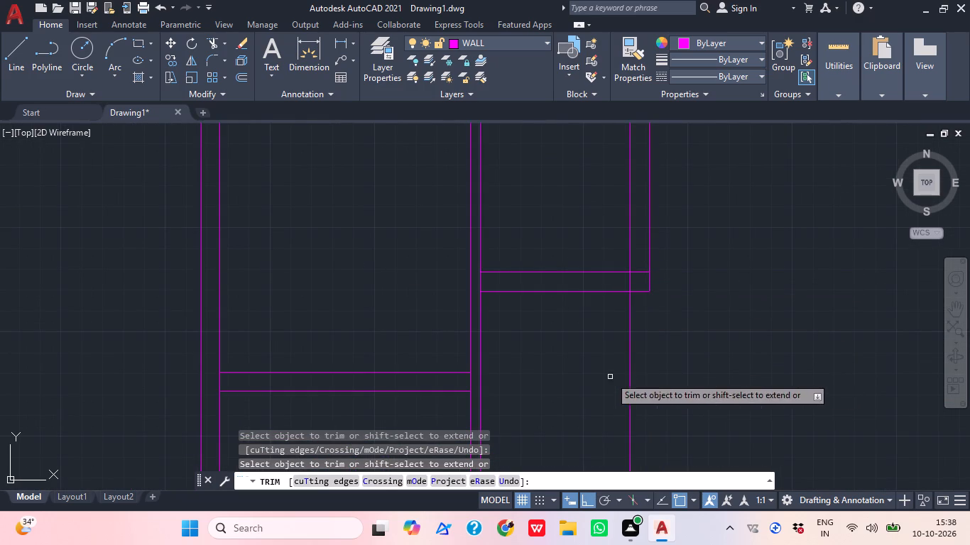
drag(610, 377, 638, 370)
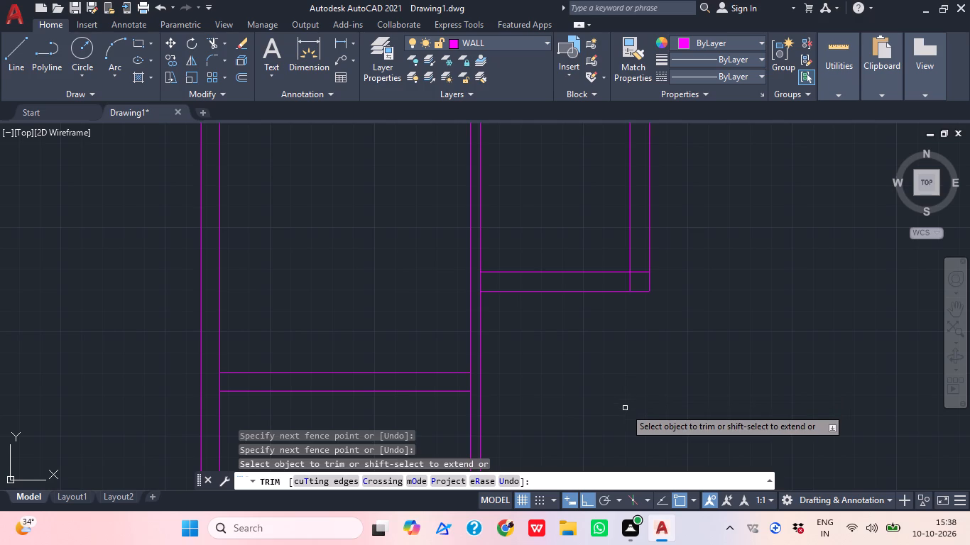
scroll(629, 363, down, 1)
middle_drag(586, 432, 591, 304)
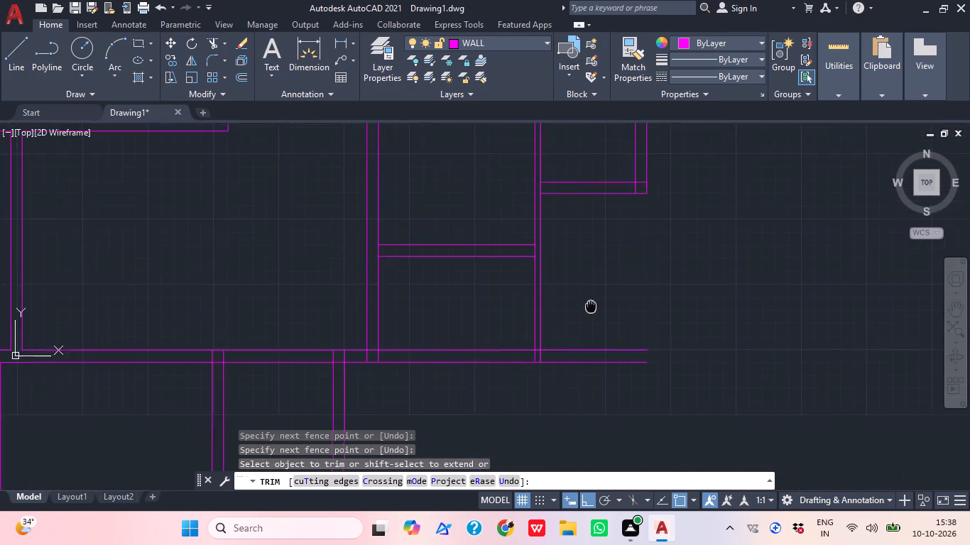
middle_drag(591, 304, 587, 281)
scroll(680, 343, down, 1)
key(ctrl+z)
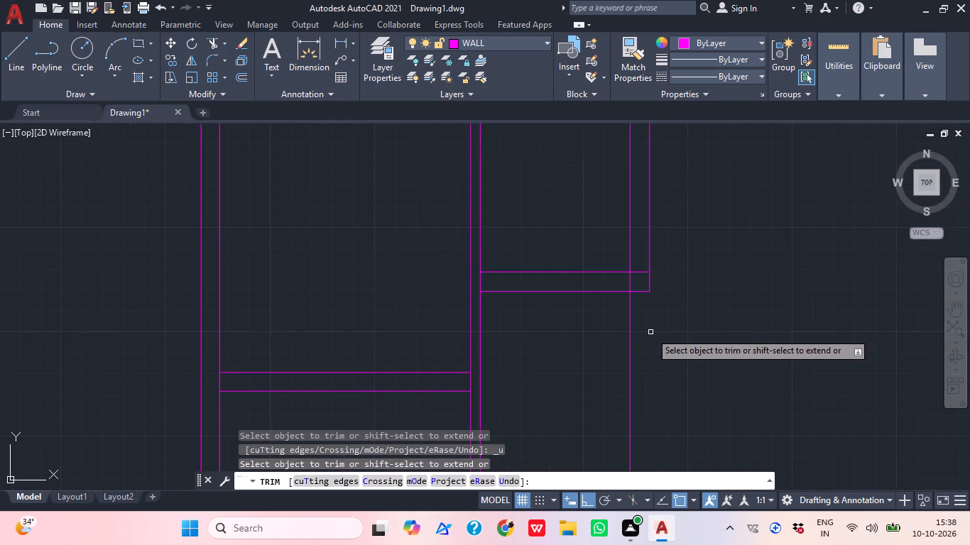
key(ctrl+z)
Trim both east wall lines between the corridor's north and south walls to open its east end.
scroll(652, 316, down, 3)
drag(758, 302, 772, 297)
click(831, 277)
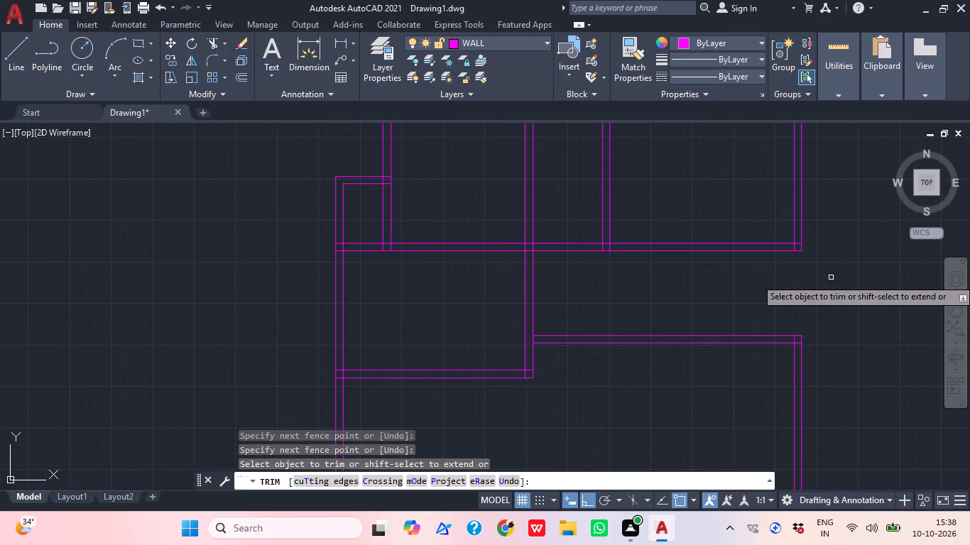
Trim the overlapping inner line ends at the corner where the corridor's north wall meets the east wall.
scroll(680, 378, down, 1)
scroll(769, 268, up, 2)
scroll(721, 361, up, 2)
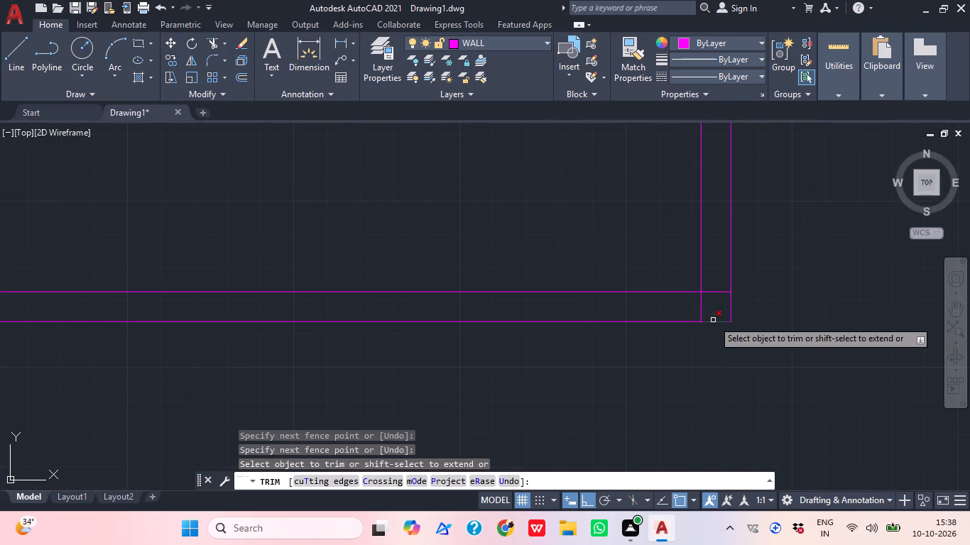
click(709, 302)
drag(721, 277, 720, 287)
click(713, 299)
click(690, 310)
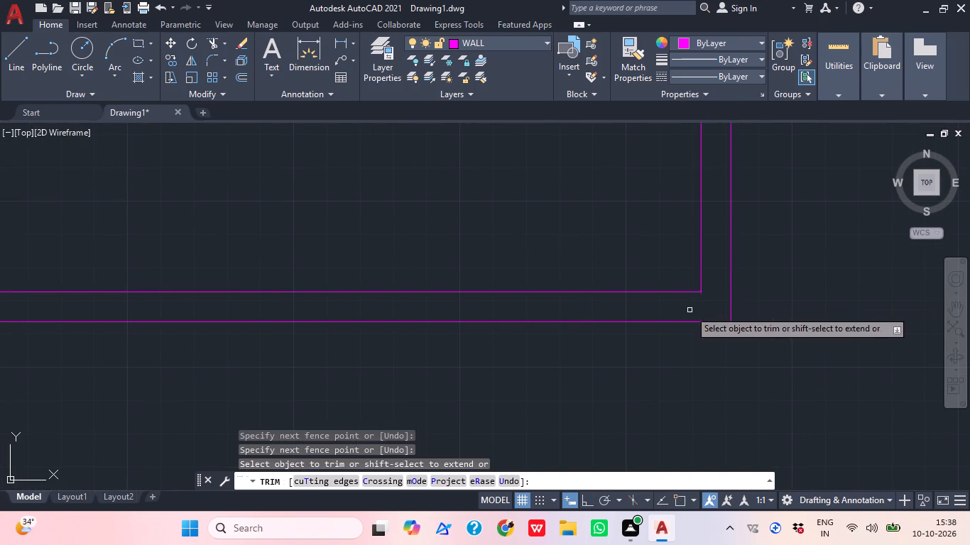
Trim the crossing lines where the north-south partition east of the central wall meets the corridor's north wall.
scroll(700, 311, down, 2)
scroll(430, 314, up, 4)
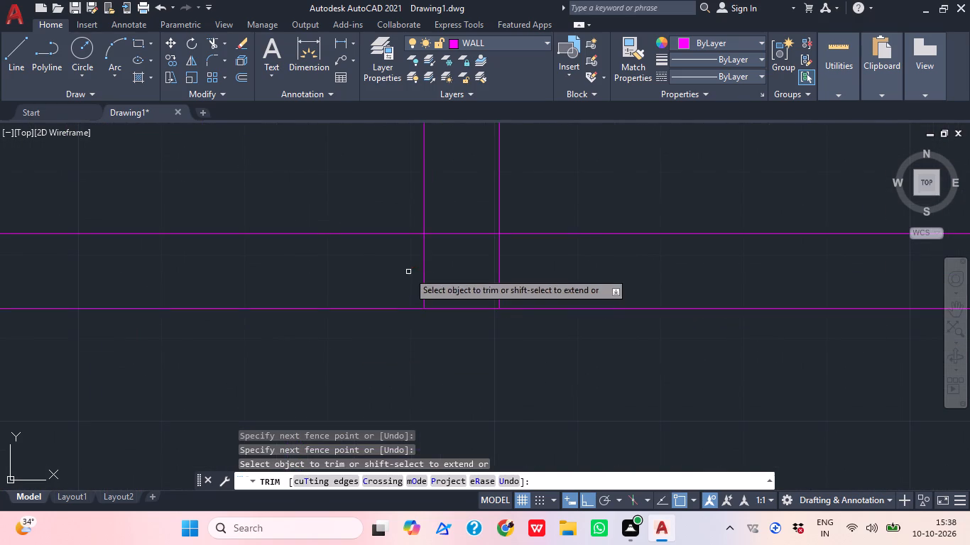
click(408, 272)
click(498, 270)
click(534, 267)
click(481, 262)
click(455, 231)
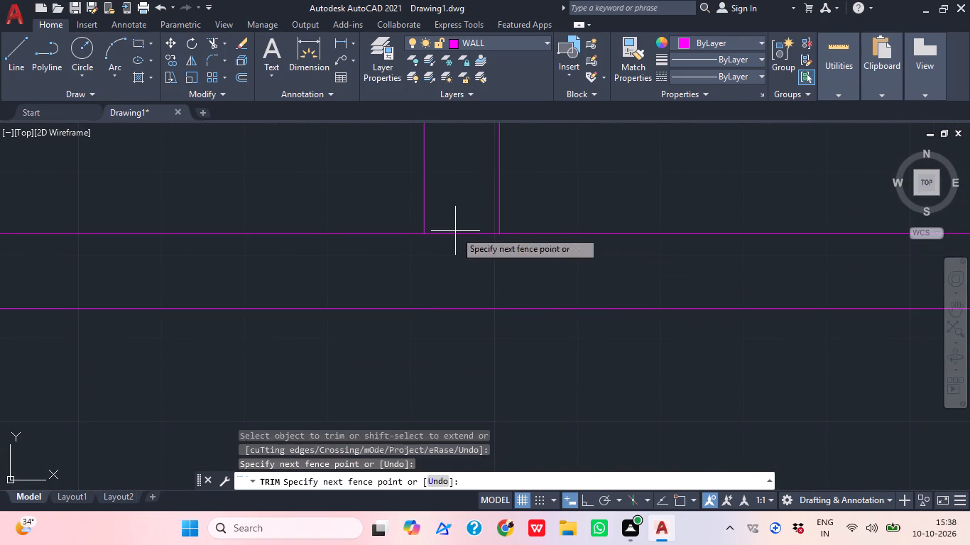
click(457, 265)
Trim all four crossing segments where the central north-south wall intersects the corridor's north wall, leaving an open cross junction.
scroll(587, 251, down, 4)
scroll(481, 254, up, 3)
drag(447, 255, 464, 258)
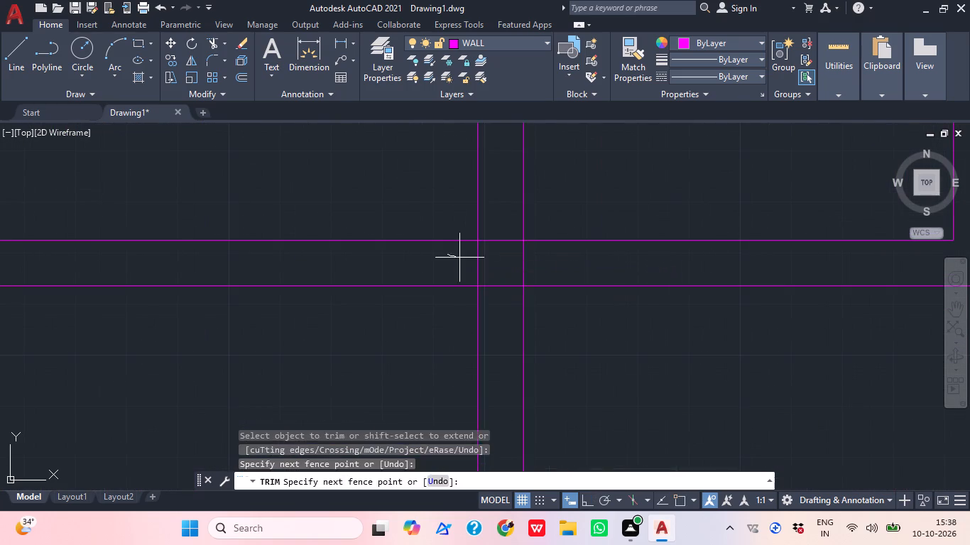
drag(464, 258, 491, 258)
click(536, 259)
drag(503, 261, 501, 279)
drag(495, 293, 494, 309)
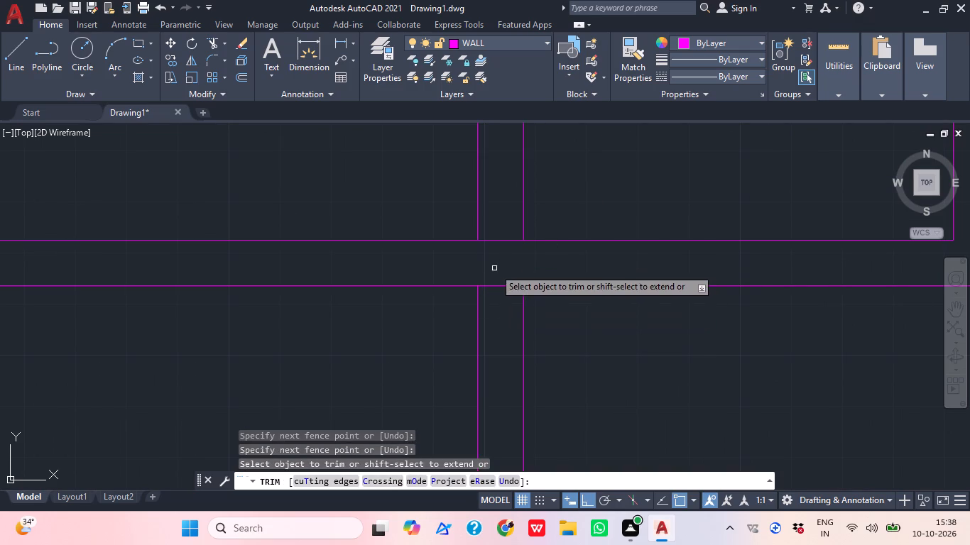
drag(494, 268, 496, 298)
click(495, 244)
click(495, 229)
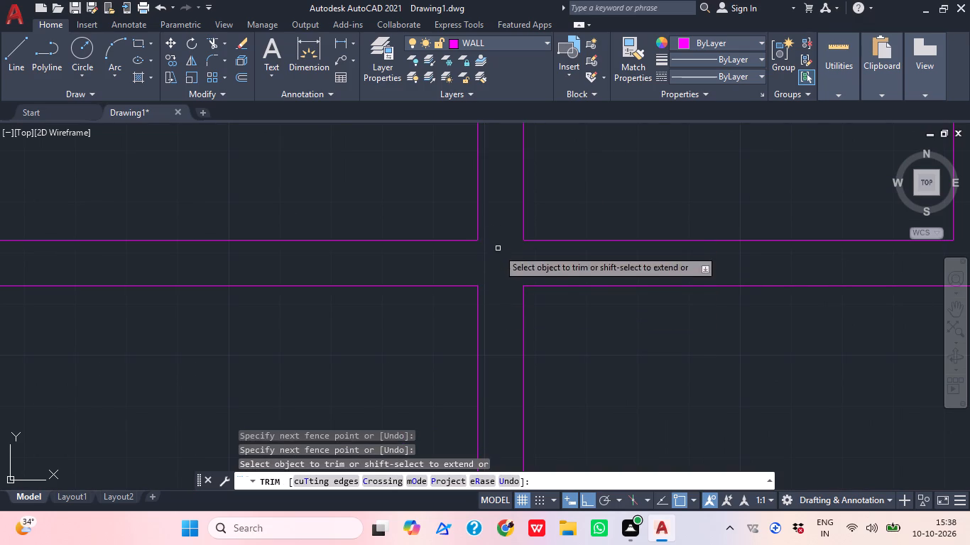
middle_drag(498, 260, 508, 314)
scroll(500, 272, down, 2)
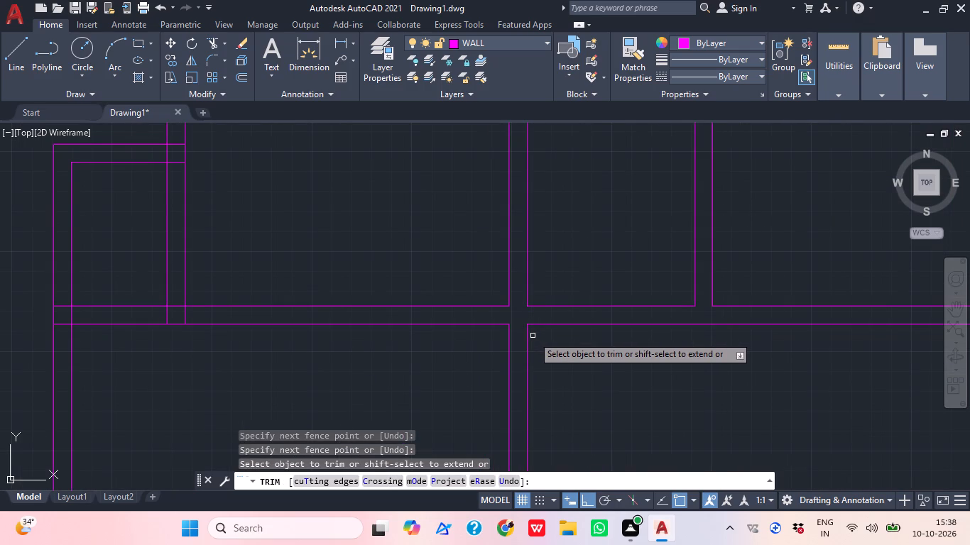
scroll(543, 331, down, 1)
middle_drag(530, 380, 552, 404)
scroll(537, 387, down, 1)
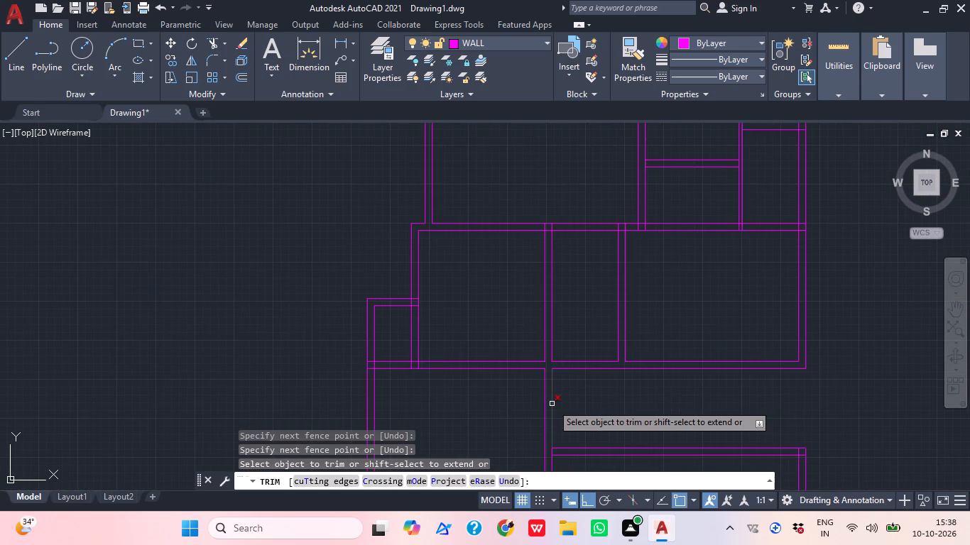
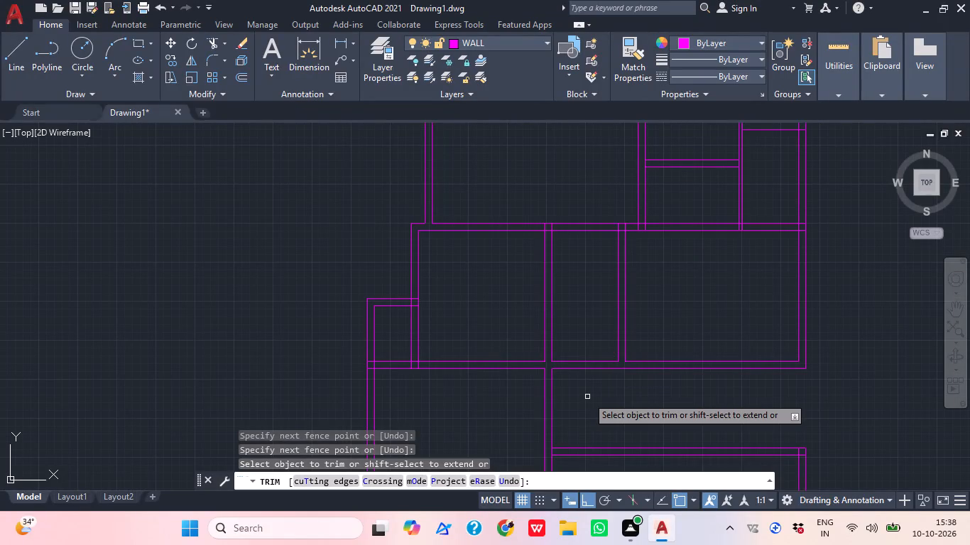
Undo the recent trims where the corridor's north wall meets the central wall and the partition east of it.
key(ctrl+z)
key(ctrl+z)
key(ctrl+z)
key(ctrl+z)
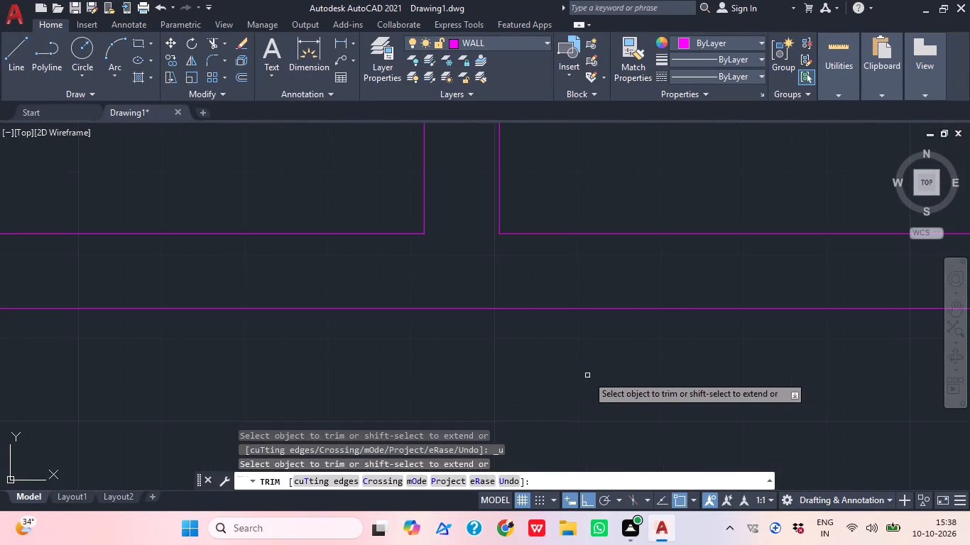
key(ctrl+z)
key(ctrl+z)
key(ctrl+z)
Trim both lines of the corridor's north wall between the central north-south wall and the partition east of it, opening a passage.
scroll(587, 375, down, 4)
middle_drag(590, 341, 601, 312)
scroll(488, 329, up, 1)
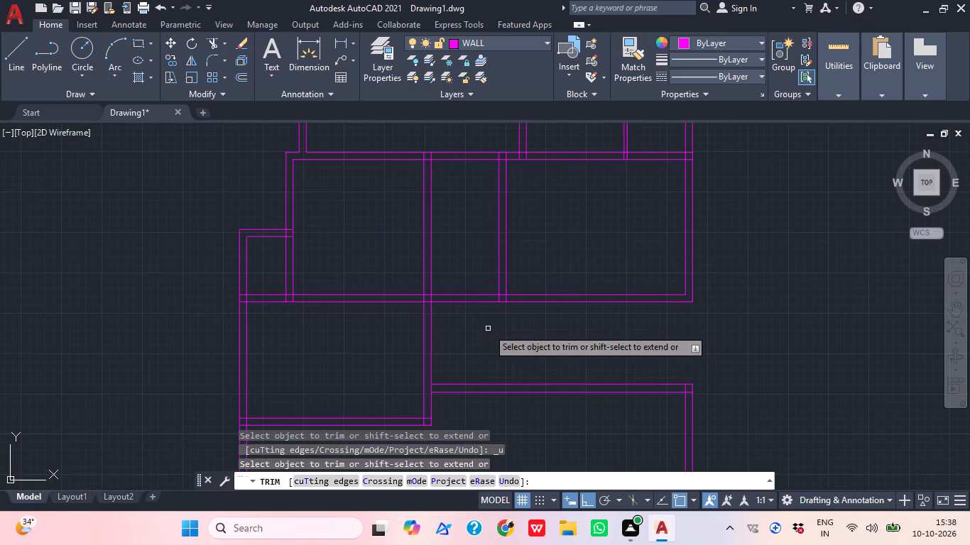
click(488, 329)
click(458, 283)
Trim both east wall lines between the small eastern room's south wall and the long east-west wall south of it.
middle_drag(565, 360, 593, 427)
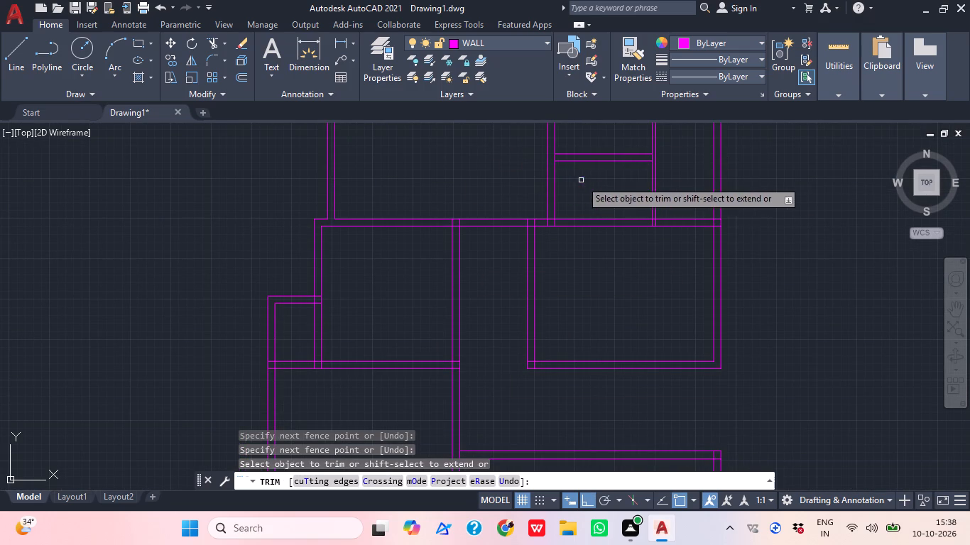
middle_drag(716, 244, 697, 333)
scroll(700, 327, down, 1)
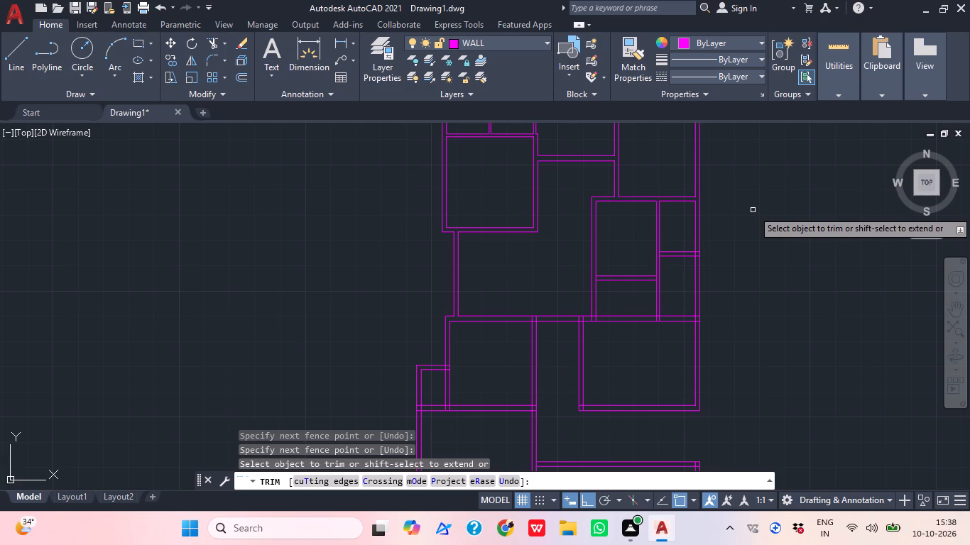
click(711, 289)
click(689, 286)
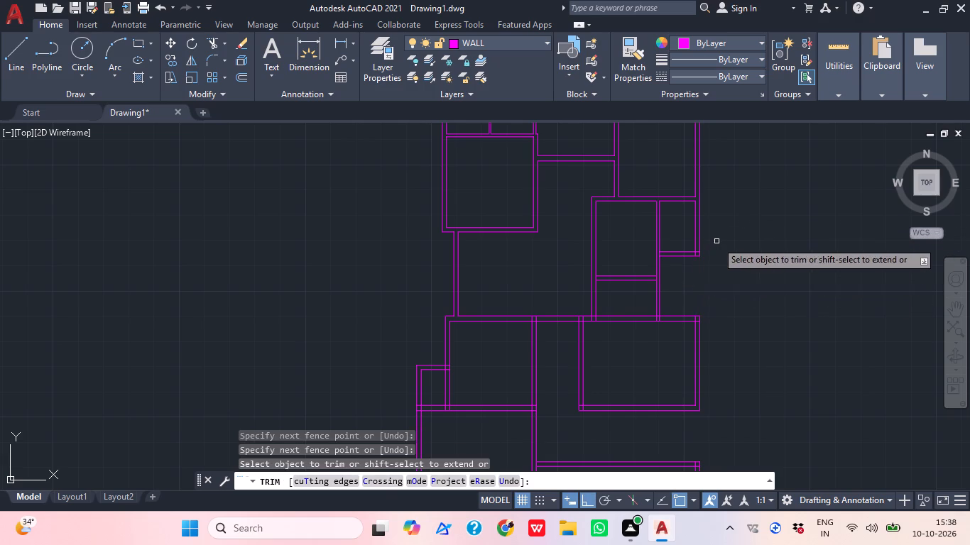
Trim the overlapping inner line ends at the two east wall corners on either side of the new opening.
scroll(694, 260, up, 5)
click(687, 238)
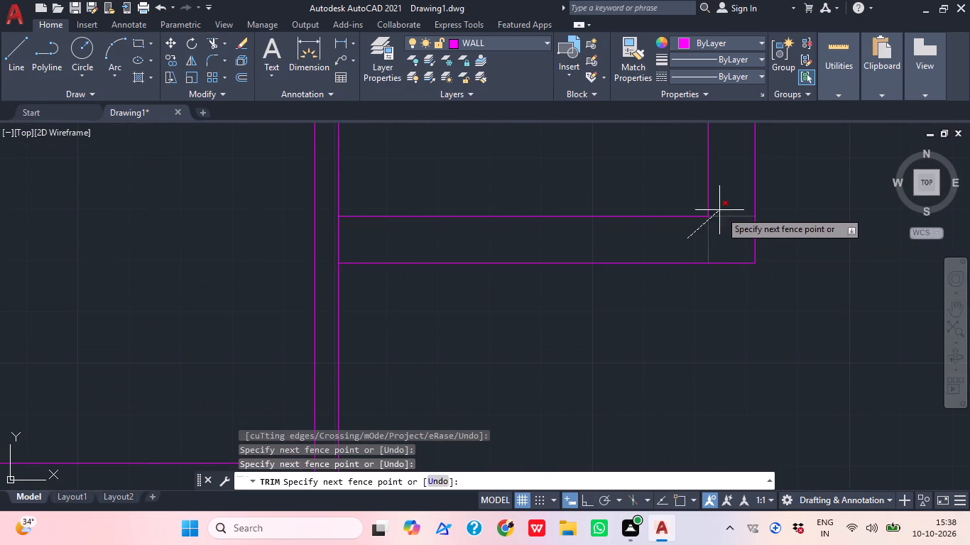
click(728, 216)
scroll(718, 214, down, 4)
scroll(710, 348, up, 3)
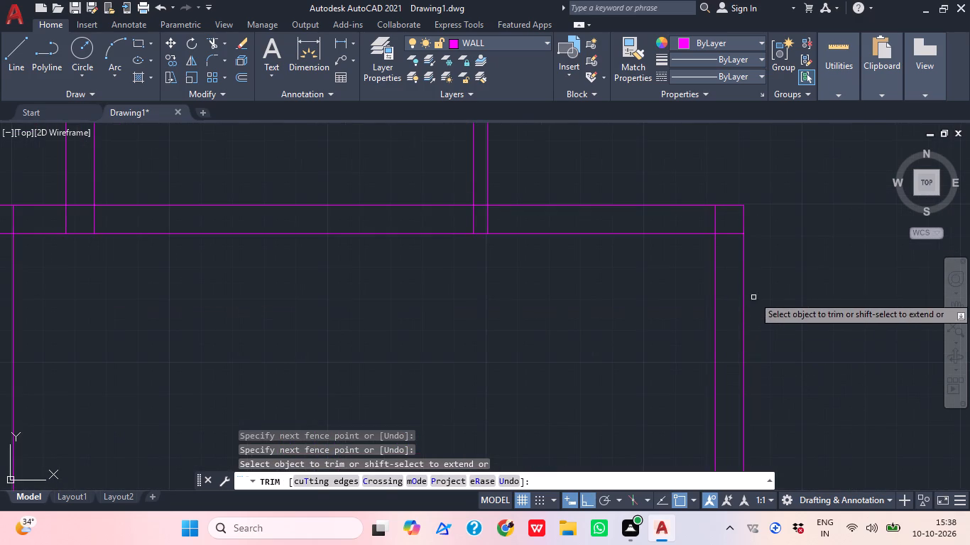
click(728, 235)
click(719, 219)
click(713, 219)
Trim the crossing lines where the thin north-south partition meets the long east-west wall, leaving an open T-junction.
scroll(756, 216, down, 3)
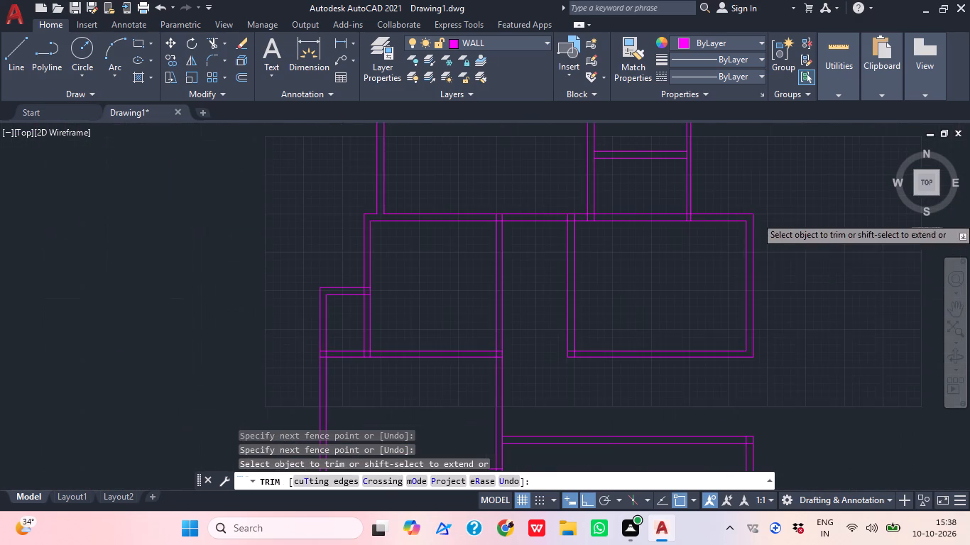
scroll(658, 209, up, 2)
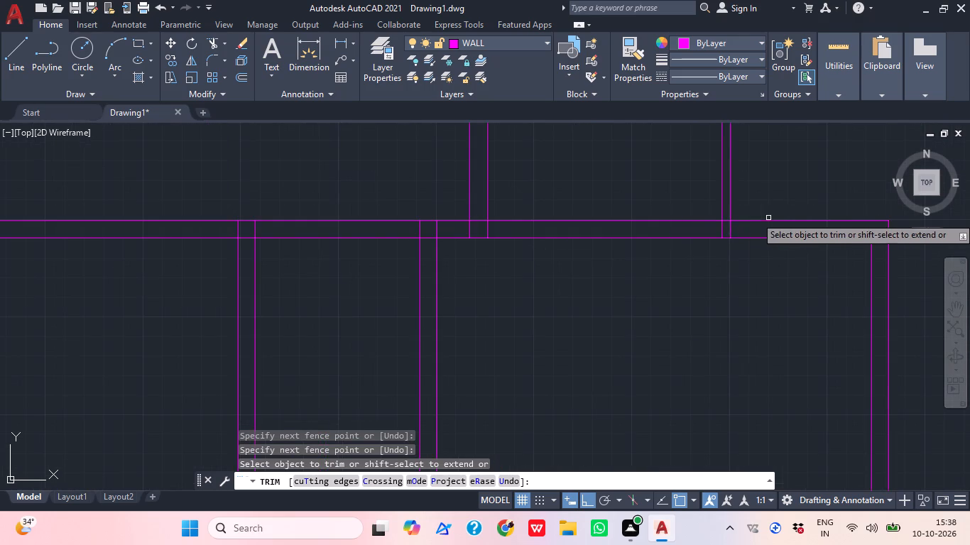
scroll(752, 233, up, 2)
click(707, 230)
click(652, 229)
click(681, 209)
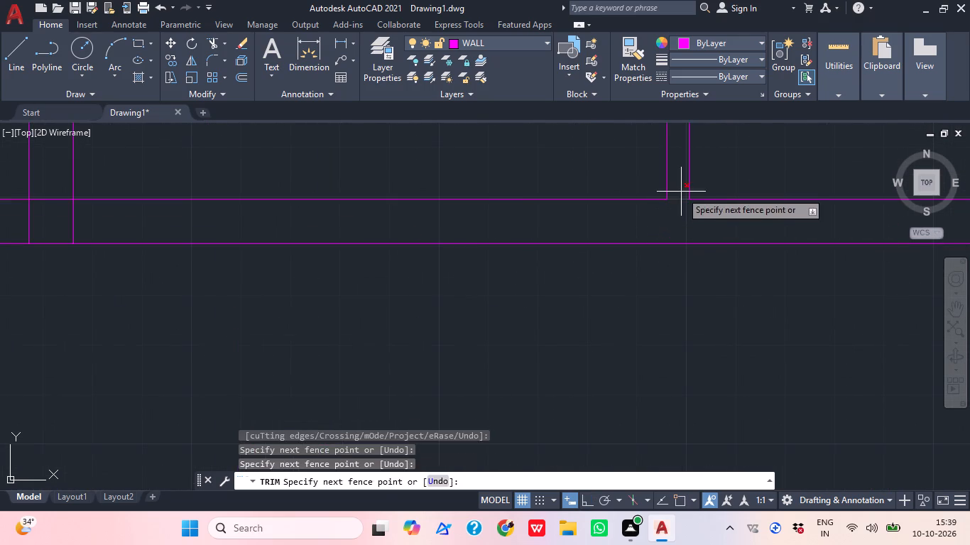
click(681, 192)
Trim the long east-west wall's junctions with the wall above and the nearby partition below, leaving both open.
scroll(697, 197, down, 3)
scroll(565, 204, up, 2)
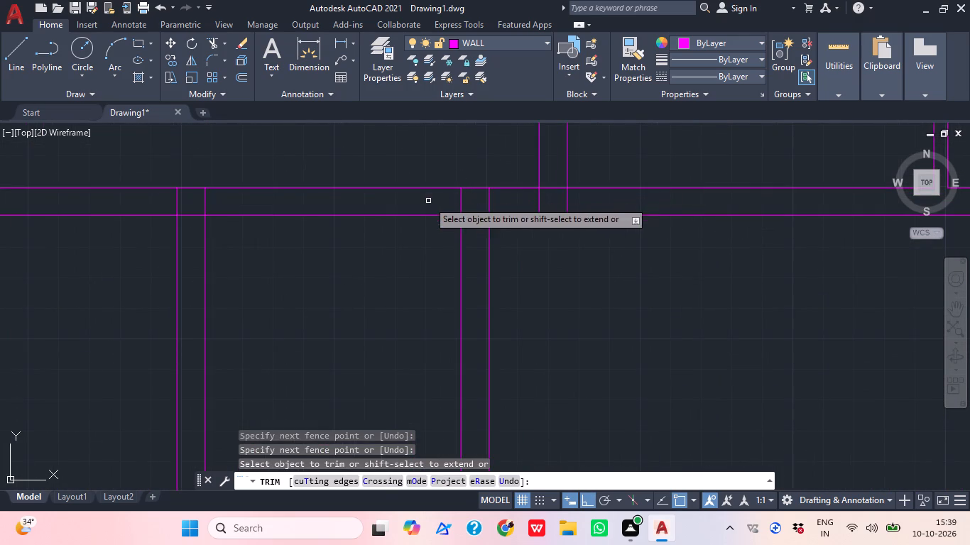
click(428, 201)
click(623, 202)
click(547, 198)
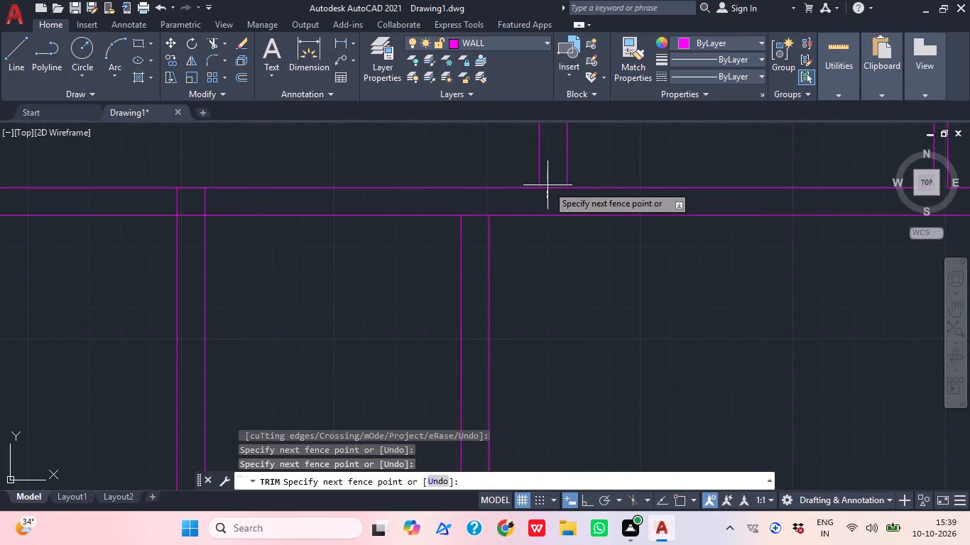
click(550, 182)
click(485, 206)
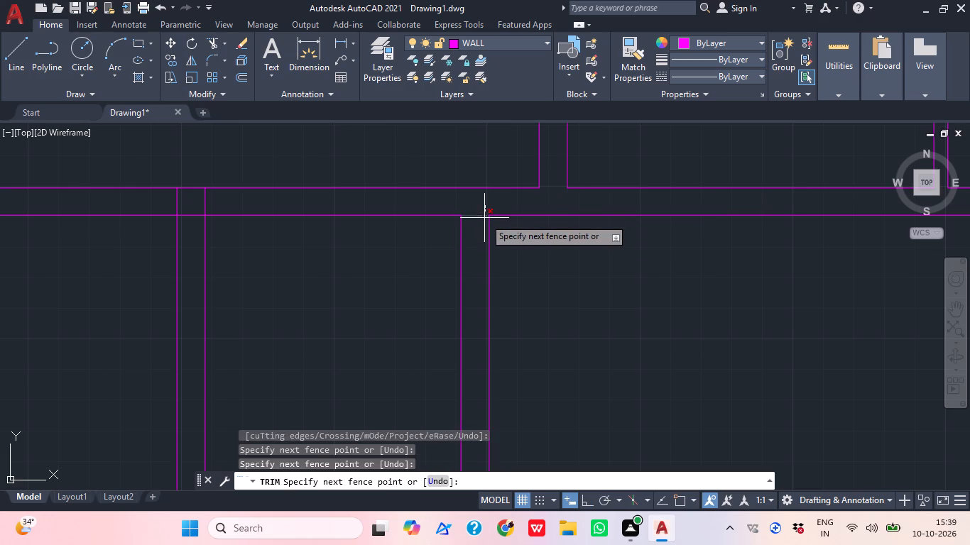
click(484, 219)
Trim the crossing lines where the central north-south wall meets the long east-west wall, leaving an open T-junction.
scroll(496, 245, down, 2)
scroll(374, 219, up, 3)
click(381, 248)
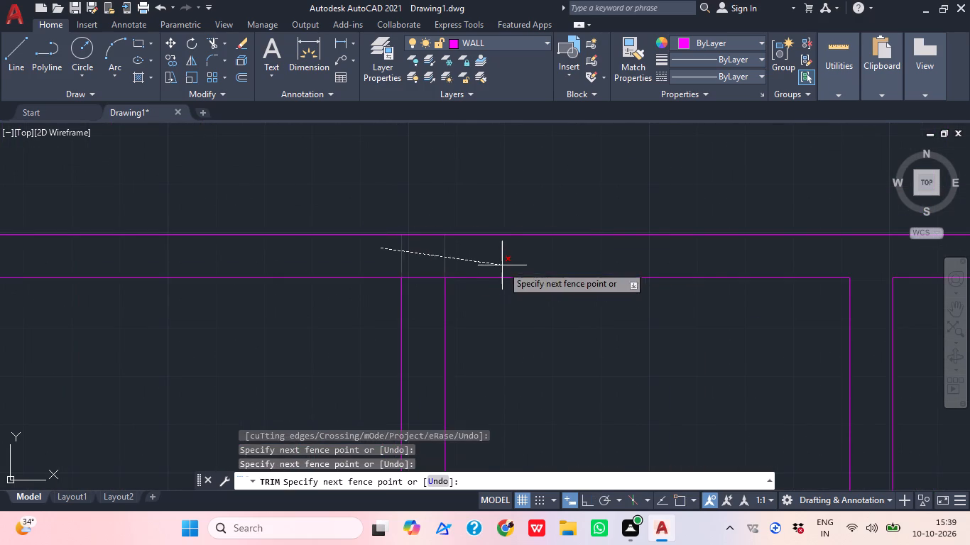
click(501, 263)
click(437, 270)
click(425, 293)
Trim the crossing lines where the wall between the upper and lower western rooms meets the central north-south wall.
scroll(440, 274, down, 4)
middle_drag(481, 407, 517, 320)
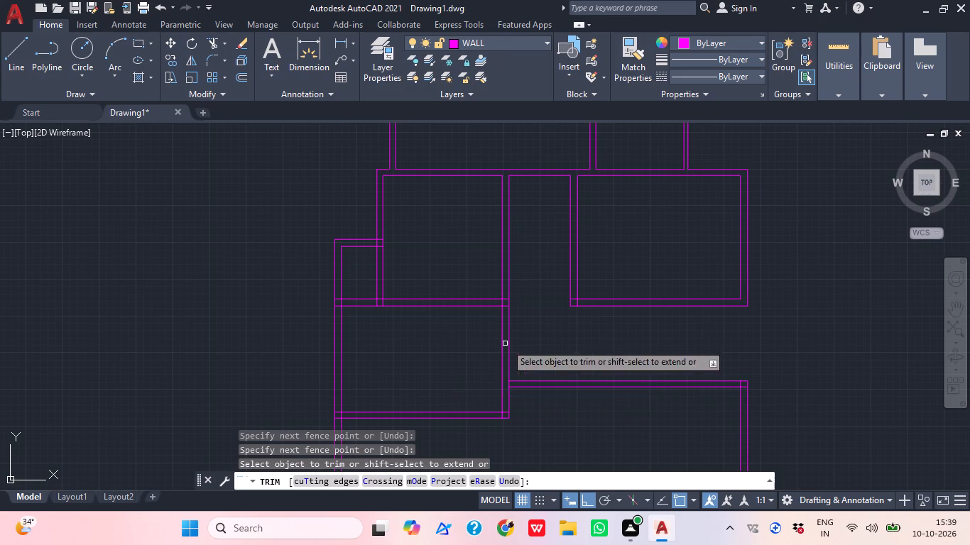
scroll(505, 281, up, 3)
scroll(467, 372, up, 2)
click(543, 411)
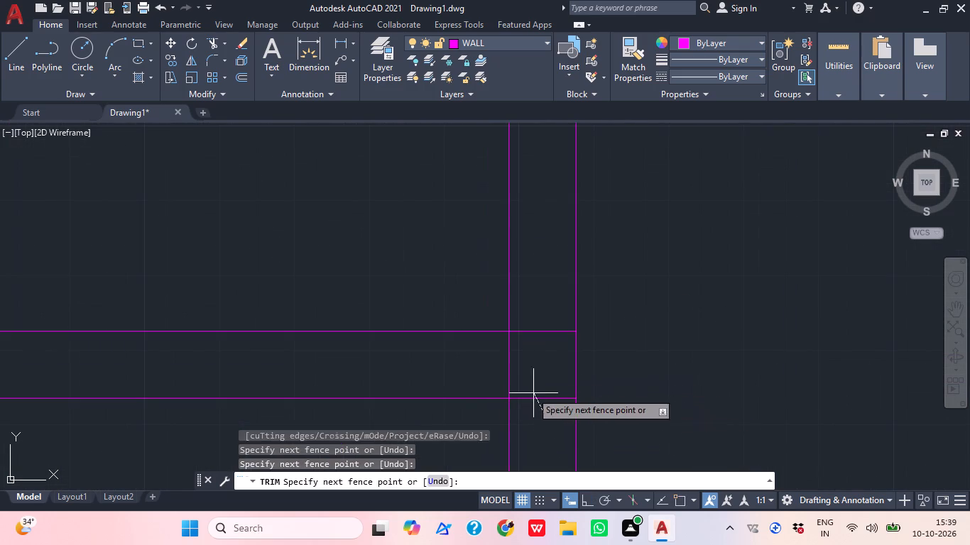
click(501, 361)
drag(533, 375, 546, 360)
drag(559, 319, 551, 321)
click(521, 340)
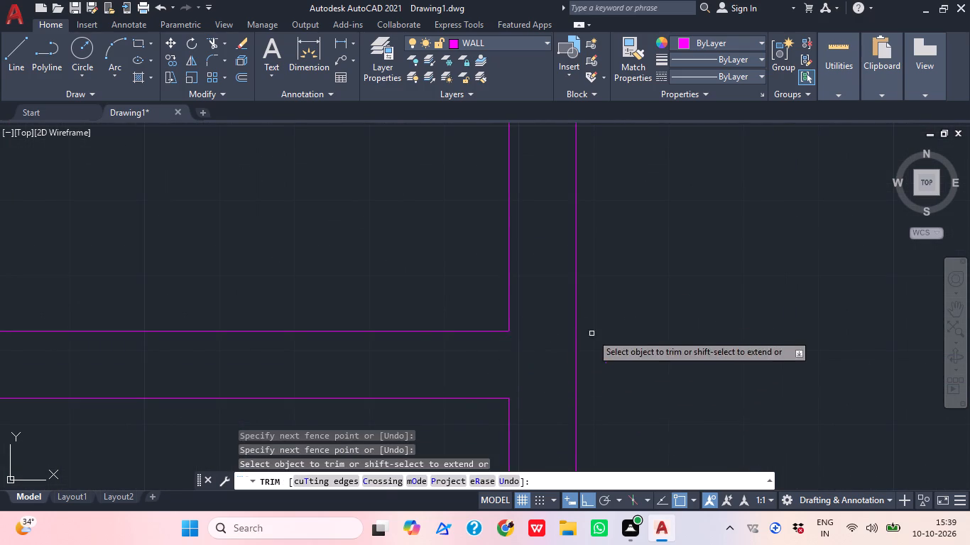
Trim the crossing lines where the small western room's east wall meets the wall along its south side.
scroll(596, 332, down, 4)
scroll(385, 331, up, 4)
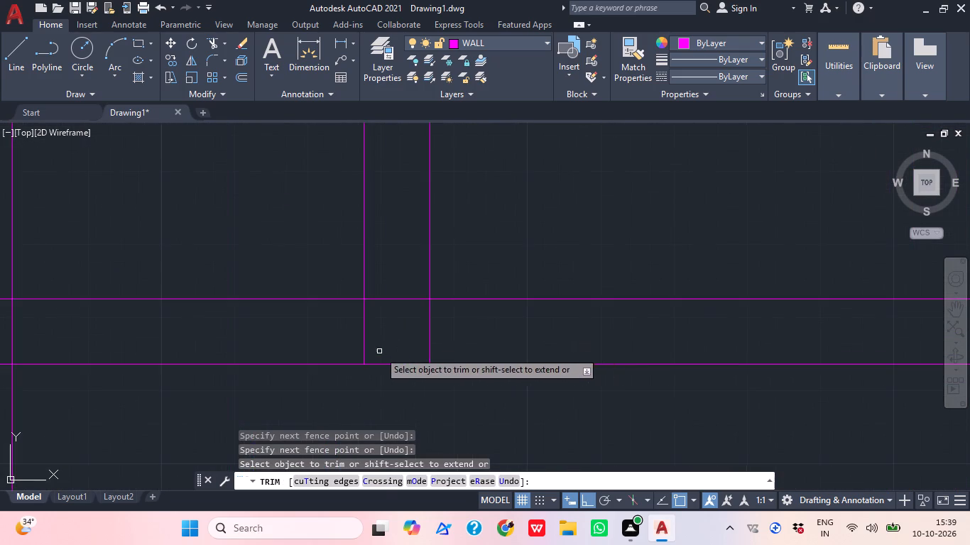
click(332, 344)
click(474, 343)
click(420, 346)
click(405, 288)
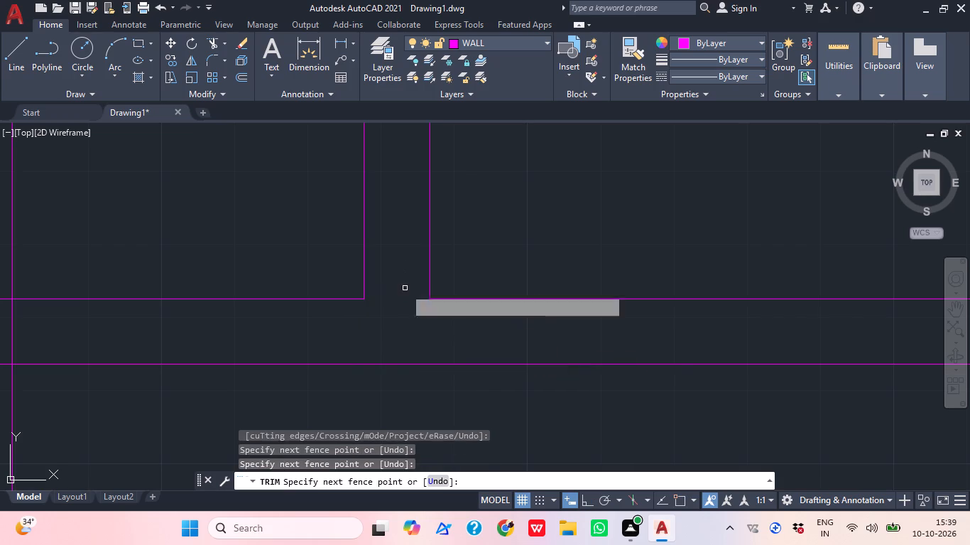
Trim the crossing lines where the small western room's south wall meets the outer west wall.
scroll(405, 288, down, 3)
scroll(328, 299, up, 3)
click(300, 283)
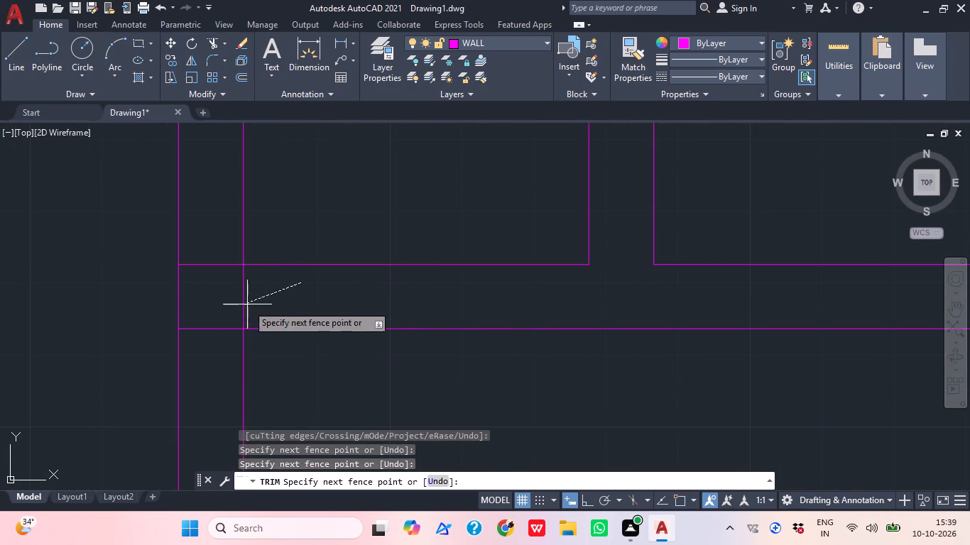
drag(197, 342, 186, 358)
drag(206, 297, 227, 276)
click(226, 261)
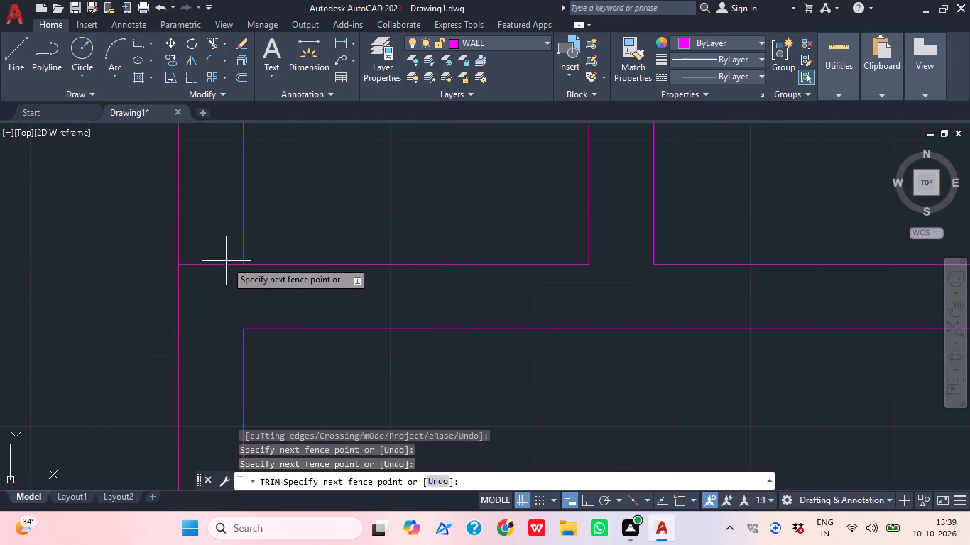
click(225, 271)
Trim the crossing lines where the small western room's north wall meets its east wall.
scroll(262, 300, down, 3)
scroll(358, 153, up, 2)
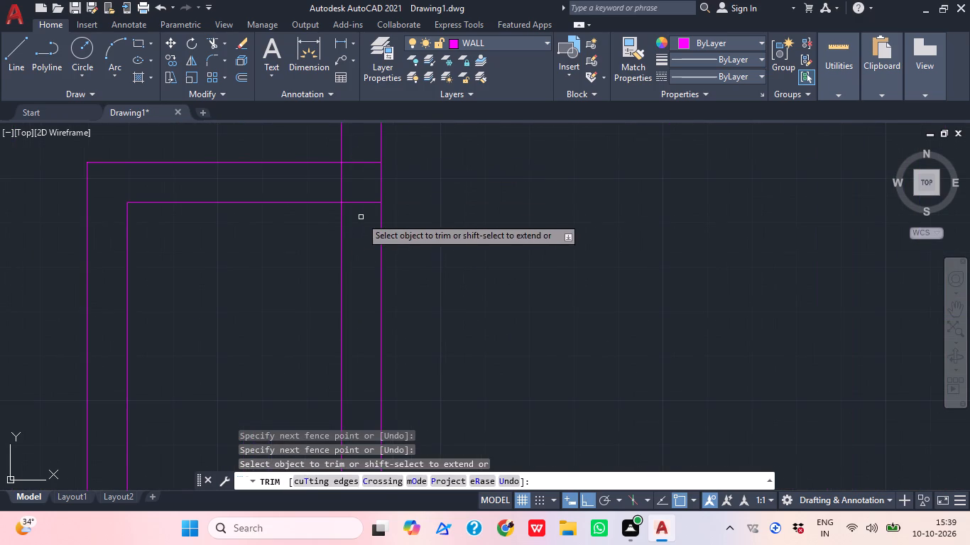
click(361, 216)
click(327, 187)
click(369, 182)
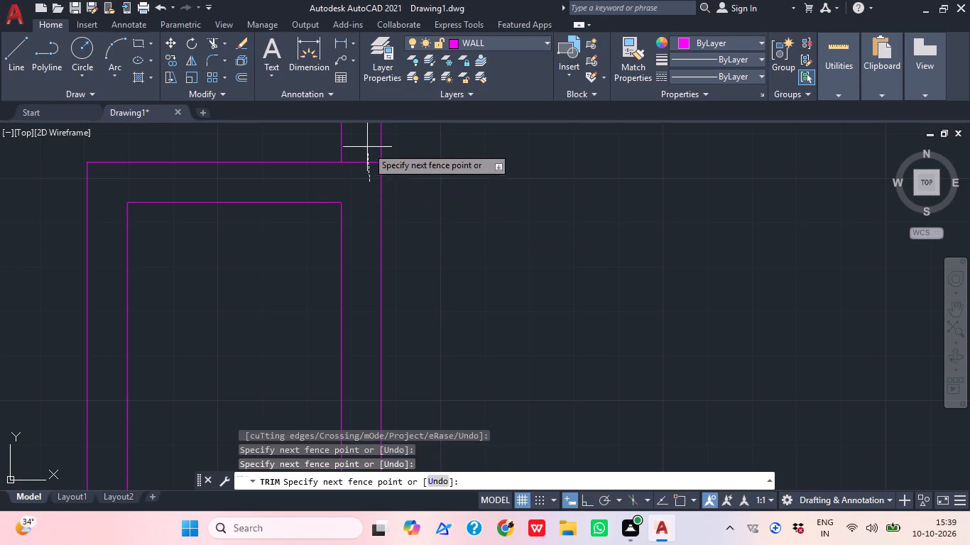
click(367, 147)
Trim the crossing lines where the lower western room's south wall meets the outer west wall, leaving an open T-junction.
scroll(507, 224, down, 4)
middle_drag(505, 368, 482, 345)
scroll(484, 346, down, 1)
scroll(459, 368, up, 2)
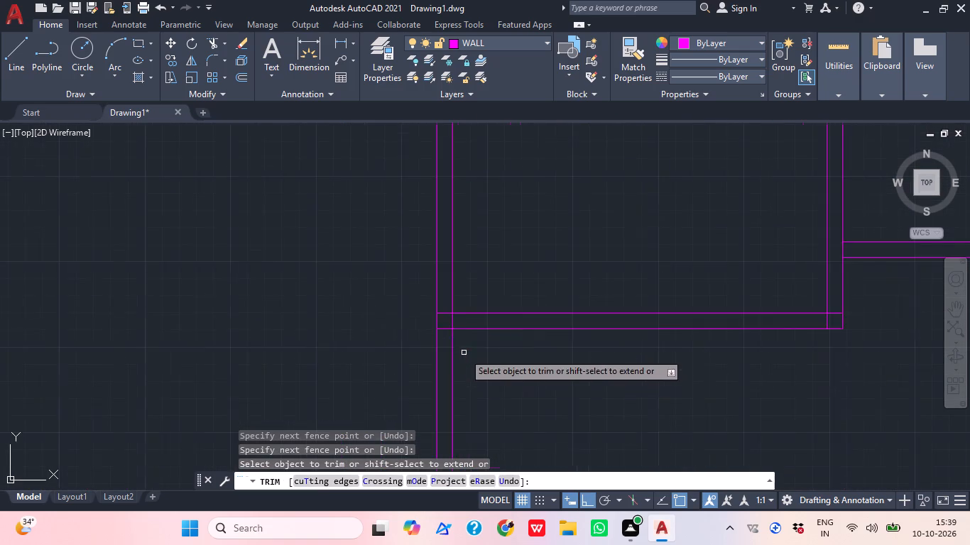
scroll(464, 353, up, 4)
click(440, 354)
click(394, 293)
click(462, 377)
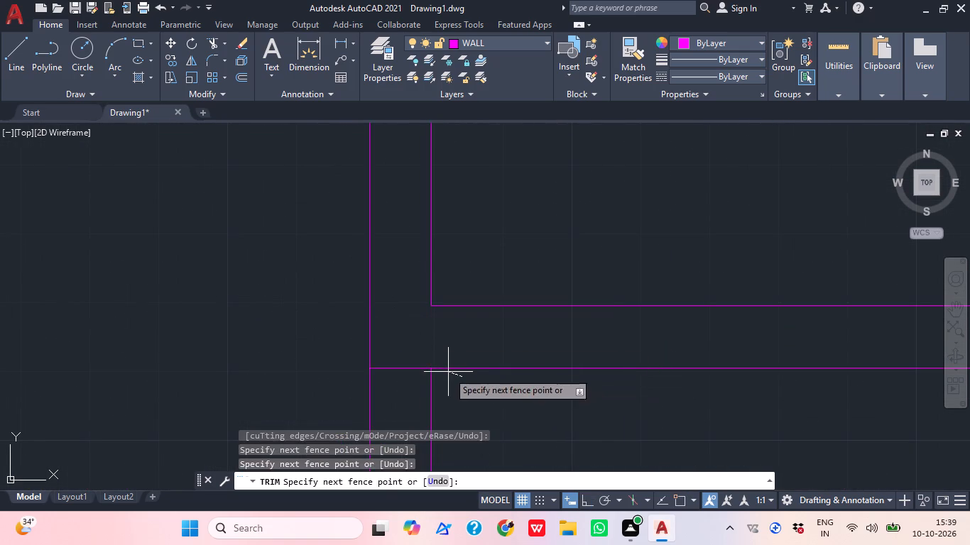
click(463, 418)
click(393, 381)
click(428, 344)
Extend the outer line of the lower western room's south wall back to the outer face of the west wall.
scroll(444, 350, down, 2)
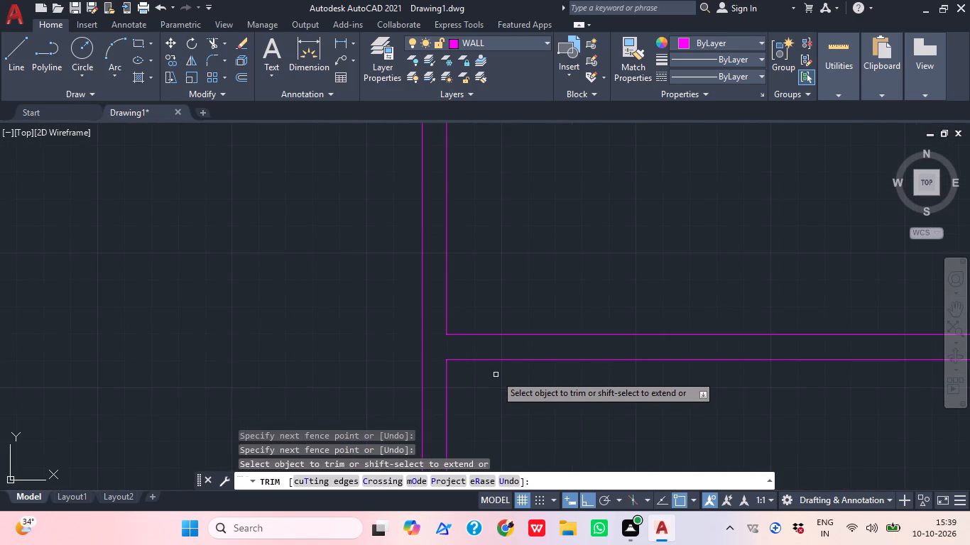
scroll(438, 358, down, 2)
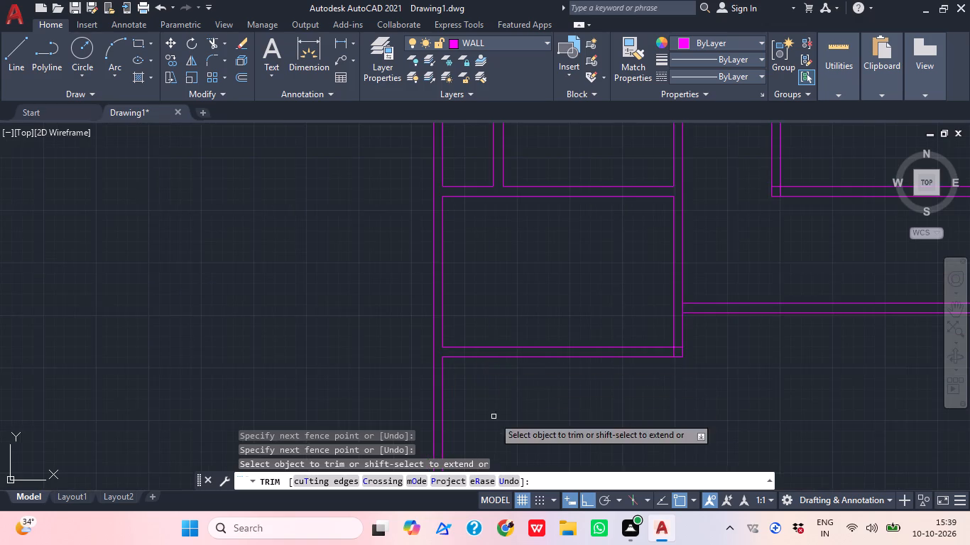
middle_drag(494, 417, 470, 291)
middle_drag(534, 313, 430, 411)
middle_drag(430, 412, 432, 385)
scroll(344, 319, up, 1)
middle_drag(353, 335, 376, 368)
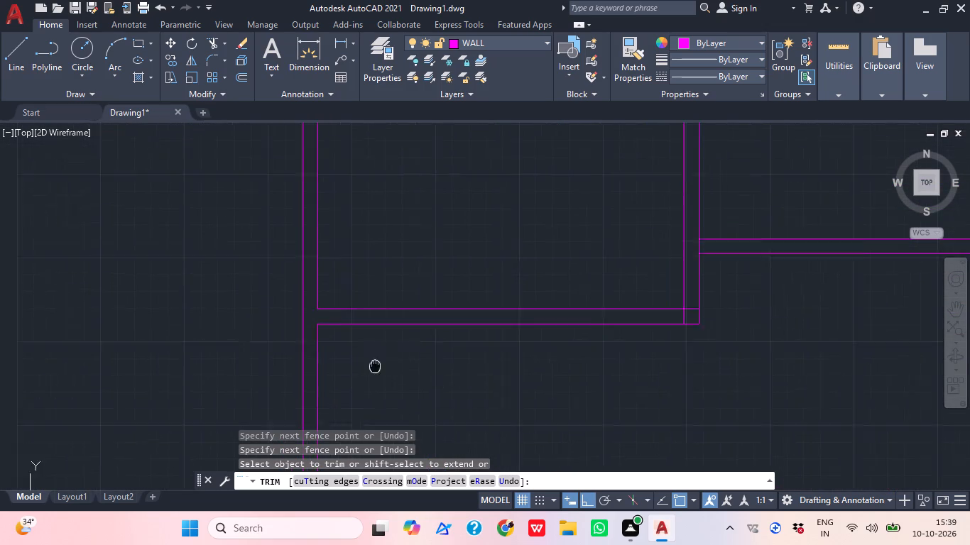
middle_drag(376, 368, 382, 385)
key(Escape)
text(EX)
key(space)
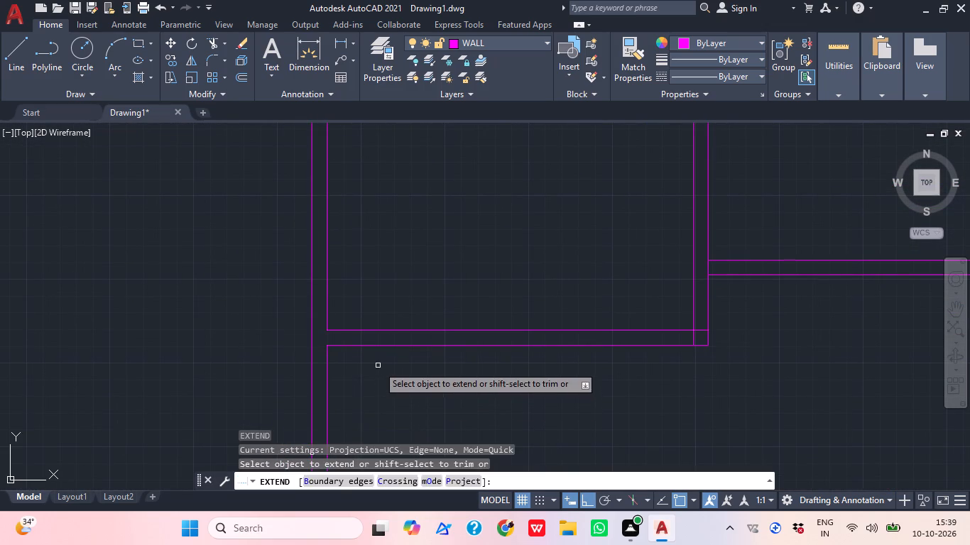
click(378, 365)
click(355, 339)
key(Escape)
Trim the overlapping inner line ends at the southeast corner of the lower western room.
scroll(628, 364, down, 1)
middle_drag(628, 364, 516, 394)
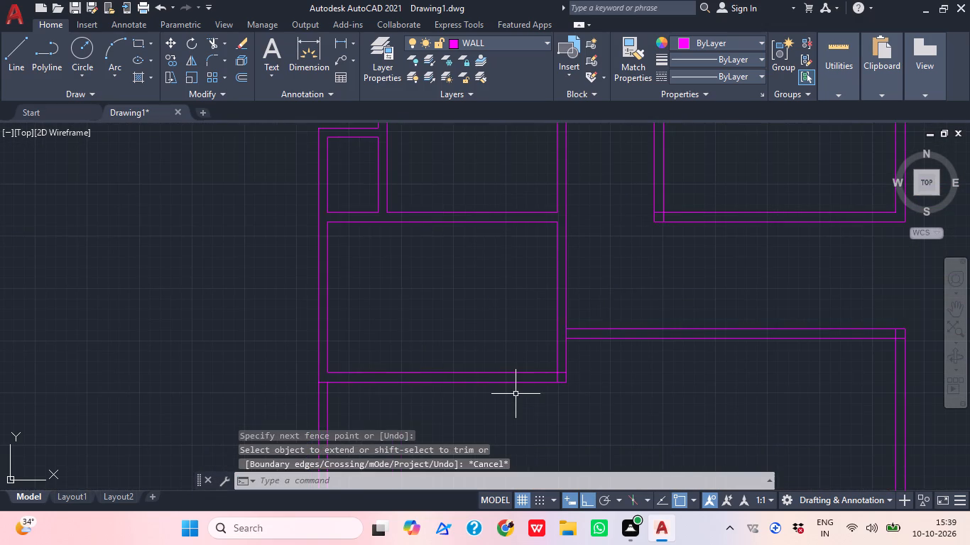
key(t)
text(R)
key(space)
scroll(564, 370, up, 5)
click(529, 400)
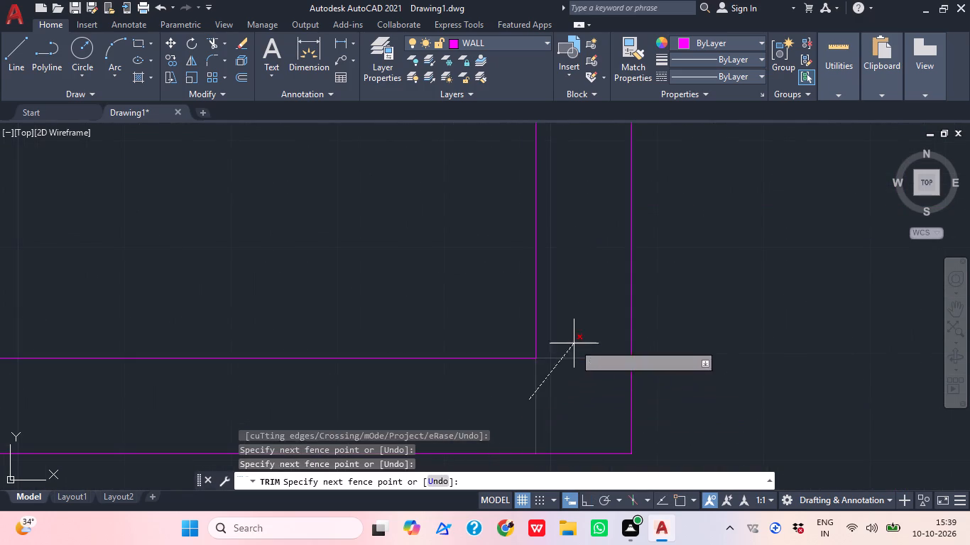
click(574, 343)
Trim the central wall's east line between the two lines of the corridor's south wall to open their junction.
scroll(560, 351, down, 3)
middle_drag(607, 323, 437, 417)
scroll(426, 370, up, 3)
click(315, 341)
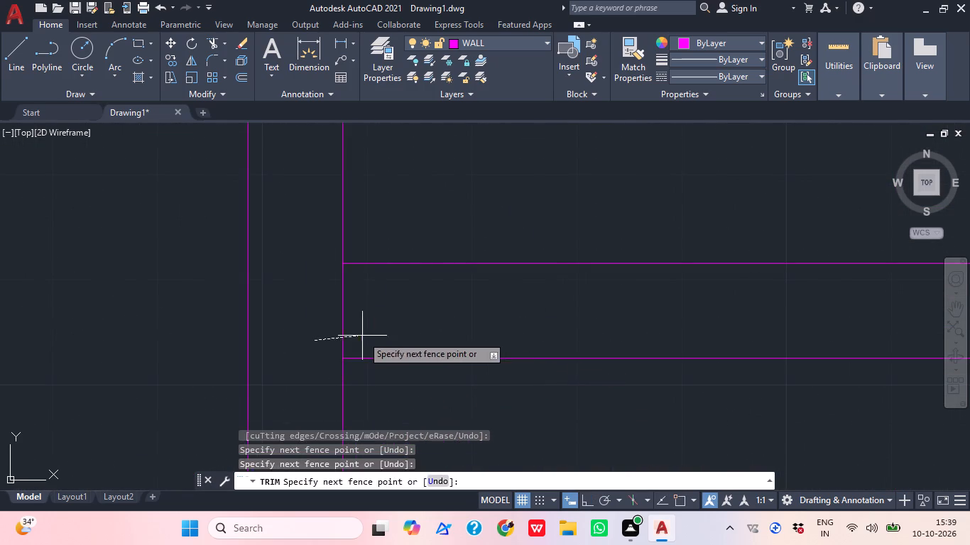
click(362, 336)
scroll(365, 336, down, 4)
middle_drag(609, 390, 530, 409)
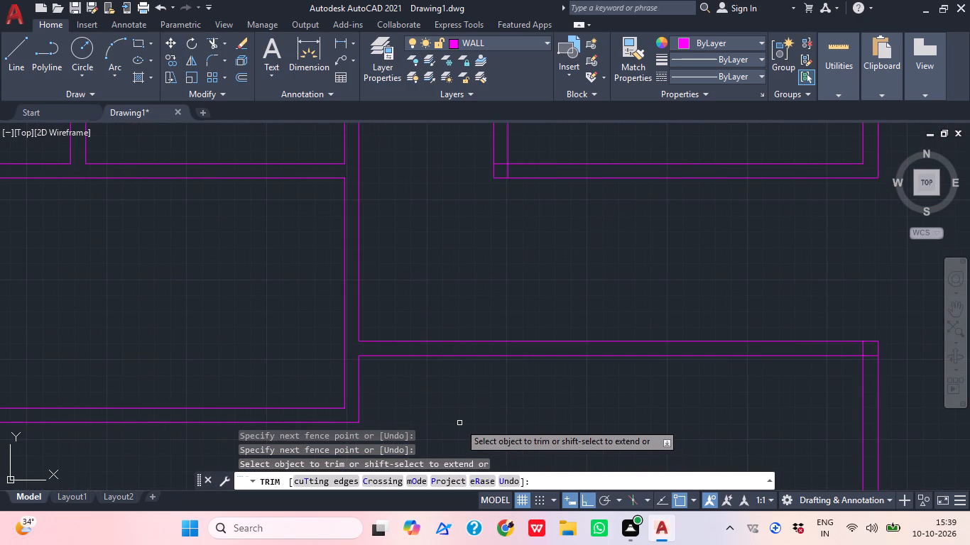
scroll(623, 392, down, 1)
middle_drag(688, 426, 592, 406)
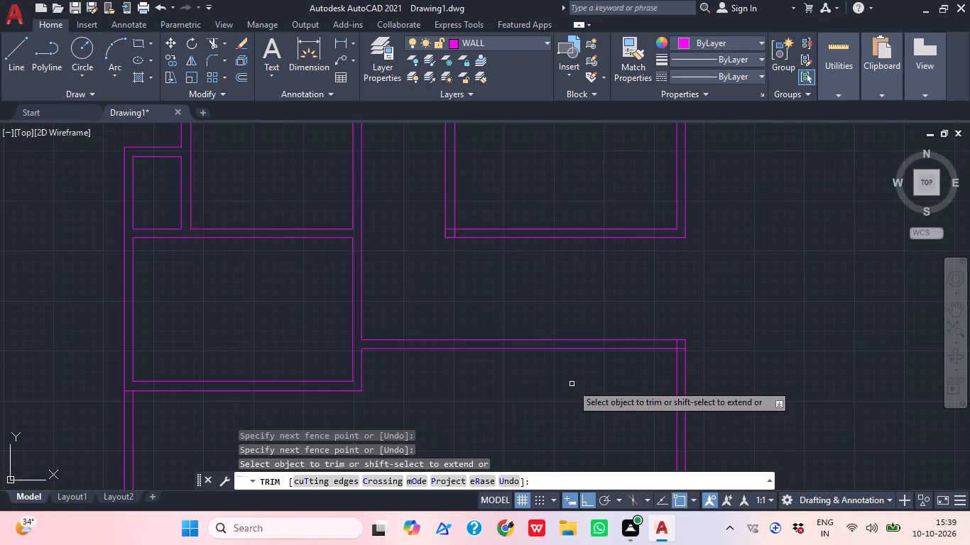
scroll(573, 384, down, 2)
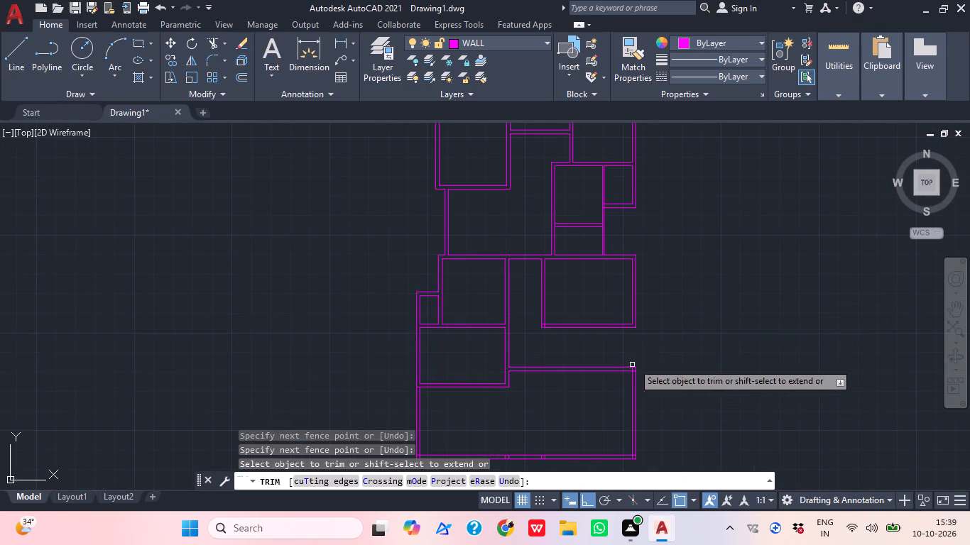
Extend both lines of the outer east wall north from the corridor's south wall to the eastern room's south wall.
middle_drag(638, 365, 593, 410)
key(Escape)
text(EX)
key(space)
click(602, 433)
click(566, 441)
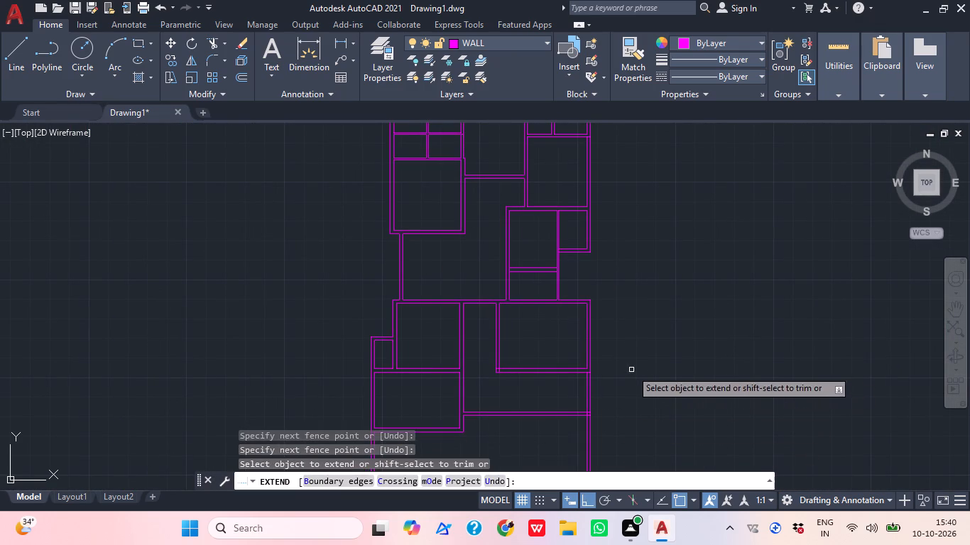
click(623, 375)
click(530, 396)
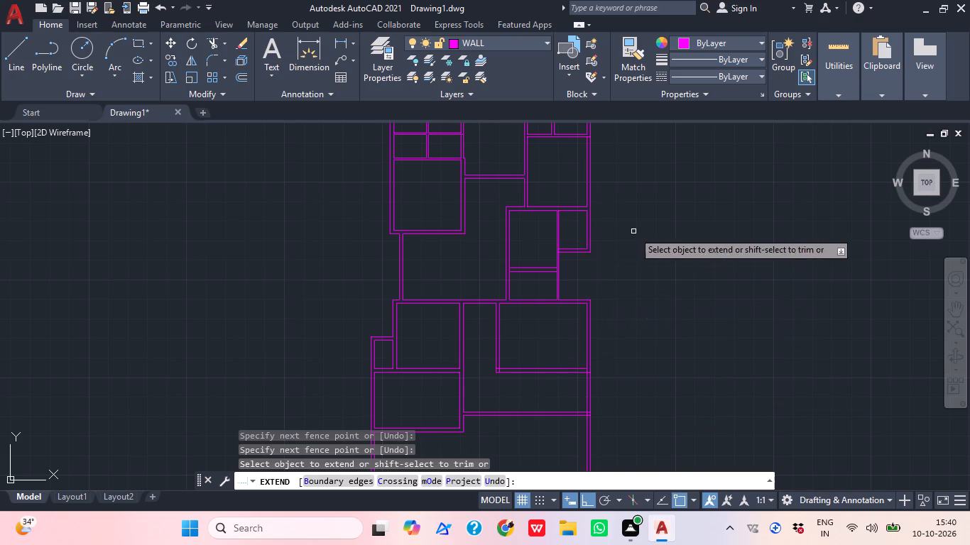
key(Escape)
Trim the crossing lines where the eastern room's south wall meets the outer east wall, leaving an open T-junction.
key(t)
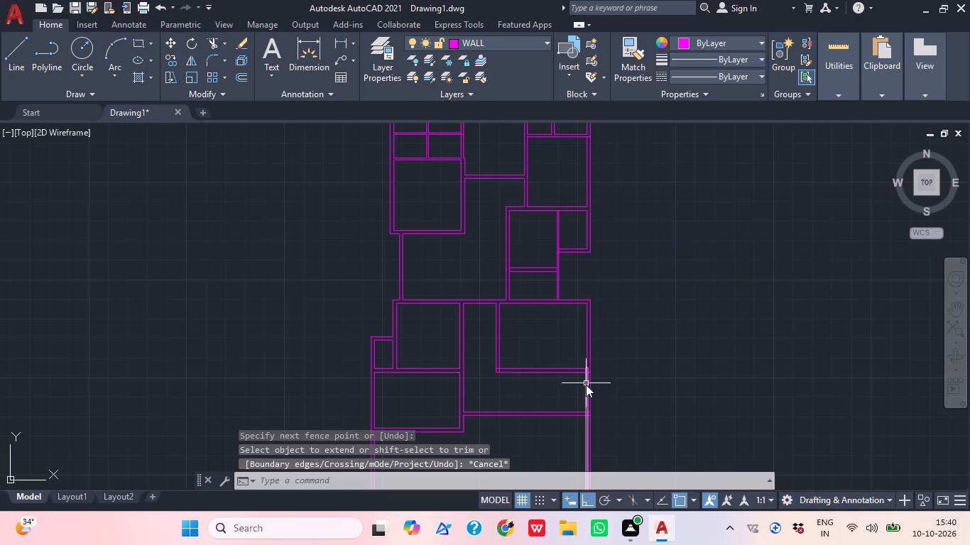
text(R)
key(space)
scroll(593, 343, up, 2)
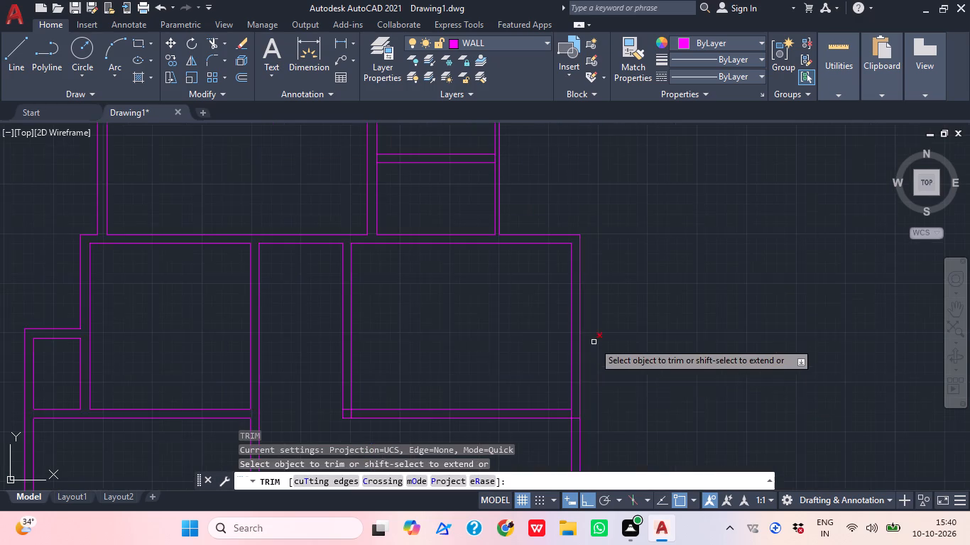
middle_drag(588, 389, 582, 277)
scroll(551, 363, up, 1)
scroll(568, 288, up, 3)
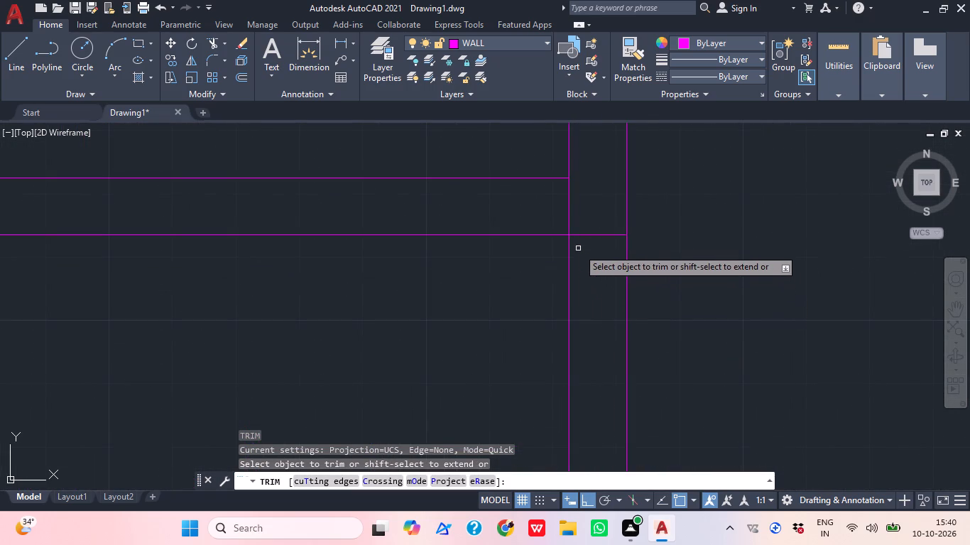
click(591, 246)
click(536, 202)
scroll(618, 187, down, 3)
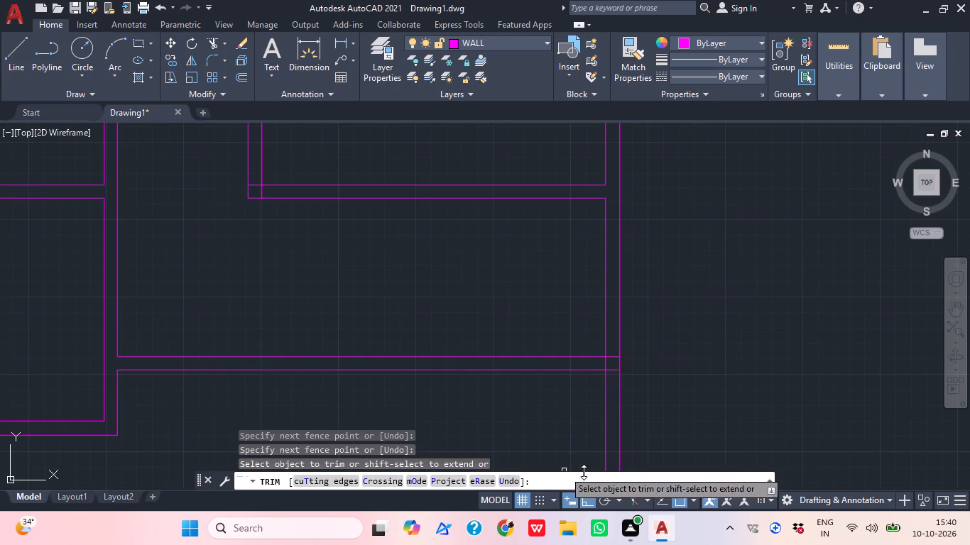
Trim the crossing lines where the corridor's south wall meets the outer east wall, leaving an open T-junction.
scroll(659, 429, up, 3)
click(469, 225)
click(432, 195)
click(457, 167)
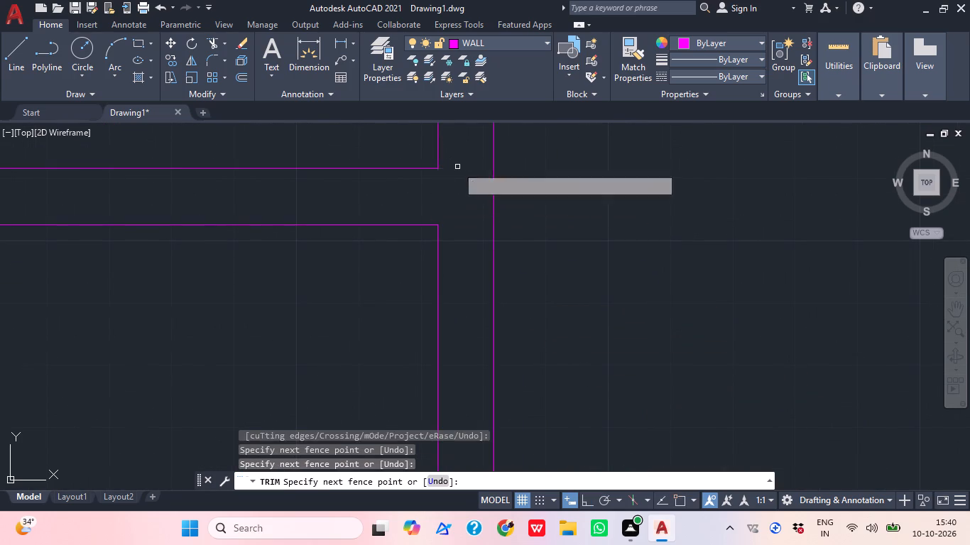
scroll(493, 176, down, 4)
middle_drag(552, 322, 615, 504)
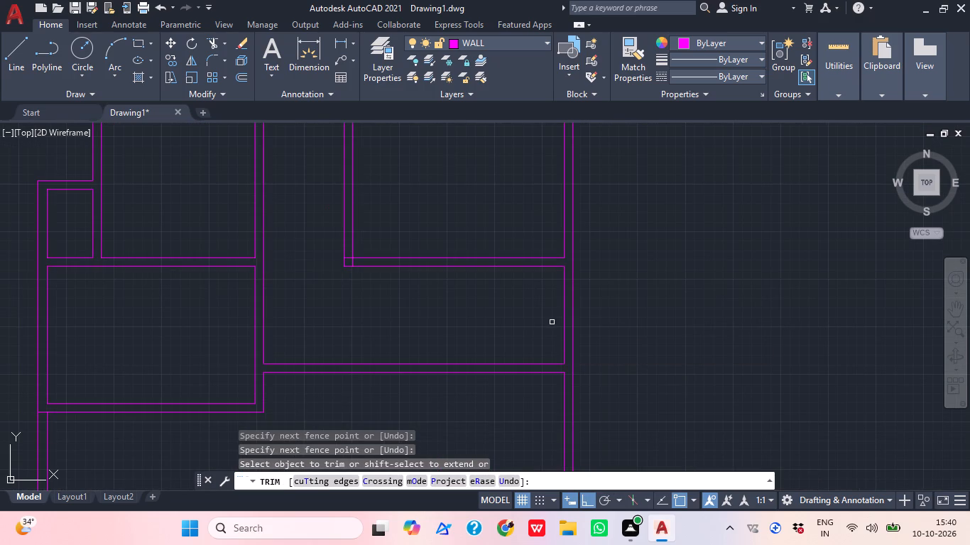
key(z)
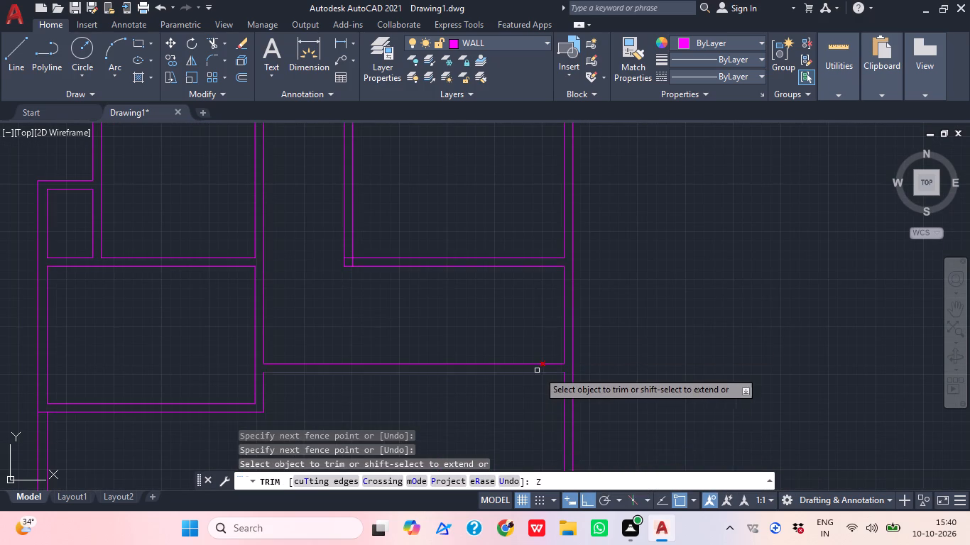
scroll(539, 372, up, 2)
scroll(539, 372, down, 2)
key(Escape)
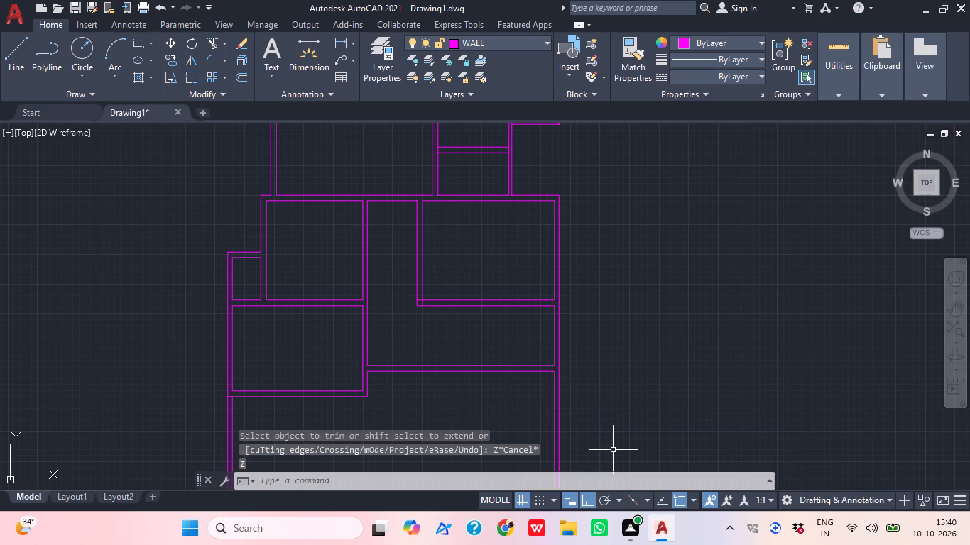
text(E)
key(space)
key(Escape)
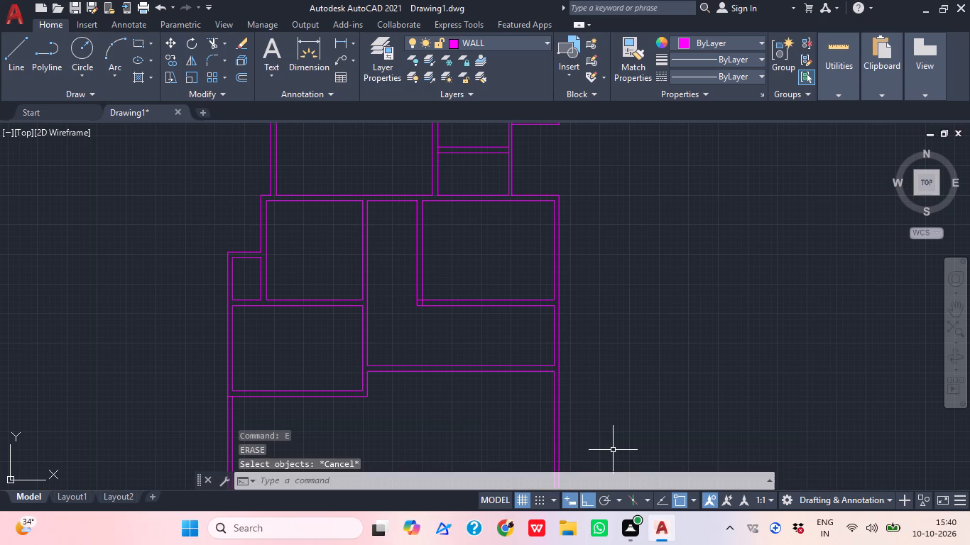
Extend the lower line of the corridor's south wall east to the outer face of the east wall.
text(EX)
key(space)
click(531, 370)
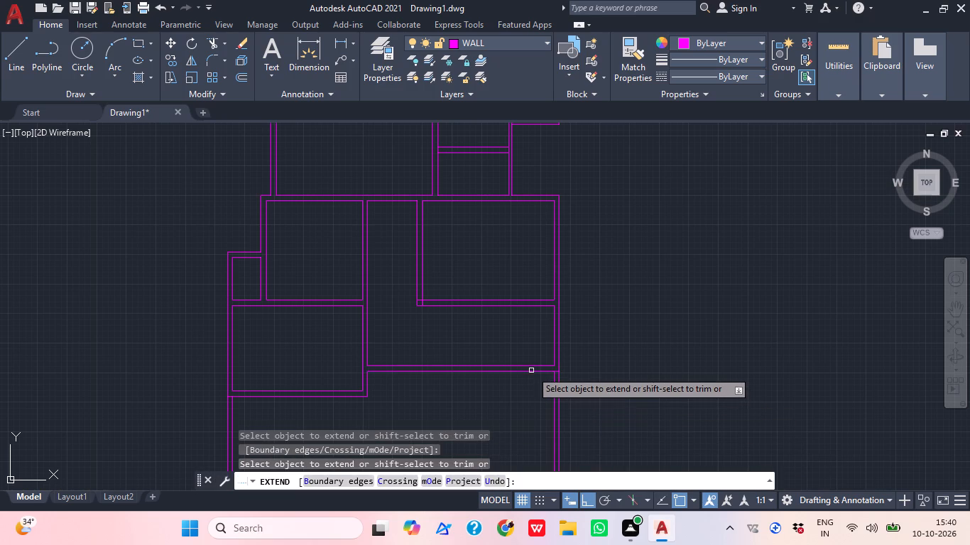
key(Escape)
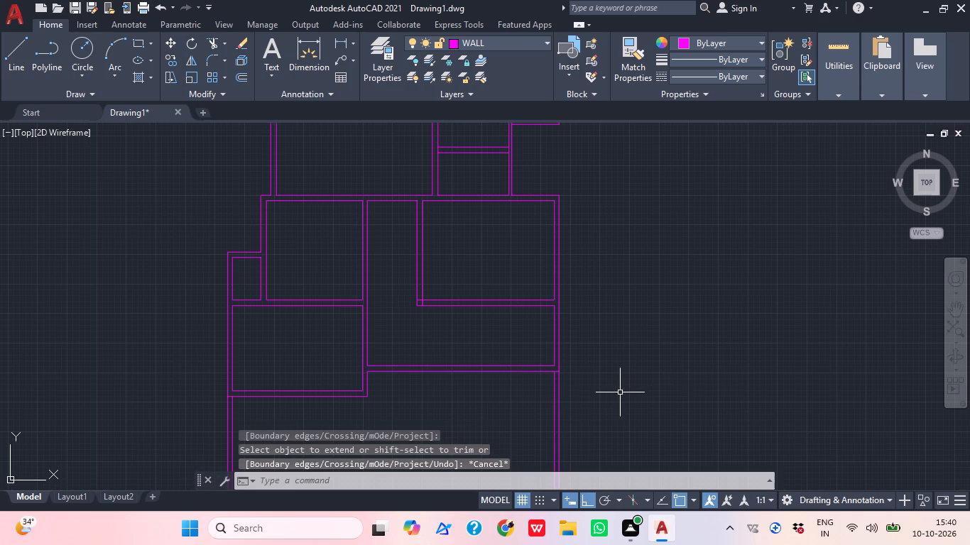
Examine the floor plan from the southern rooms up to the north end for wall junctions that still need cleaning.
middle_drag(468, 412, 616, 411)
scroll(554, 354, down, 1)
middle_drag(608, 446, 596, 433)
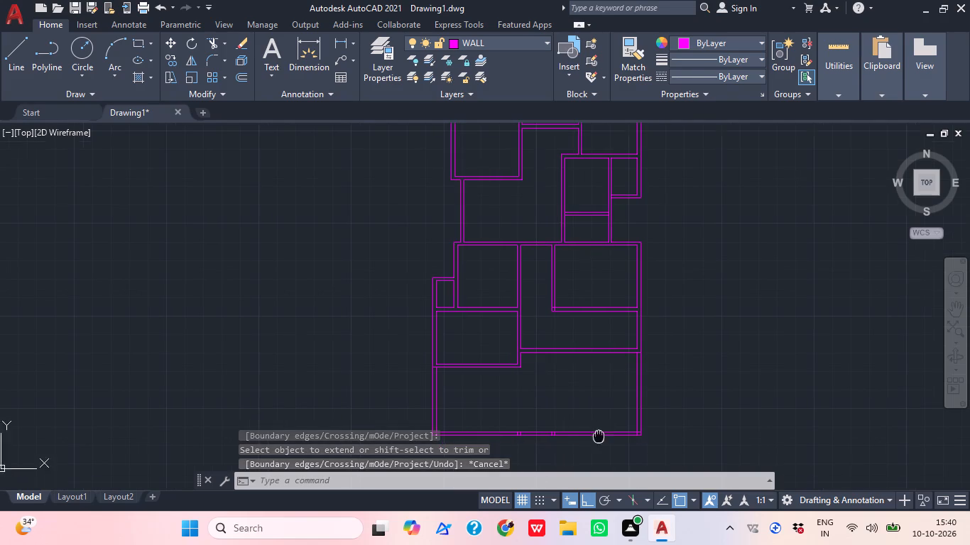
middle_drag(596, 433, 599, 435)
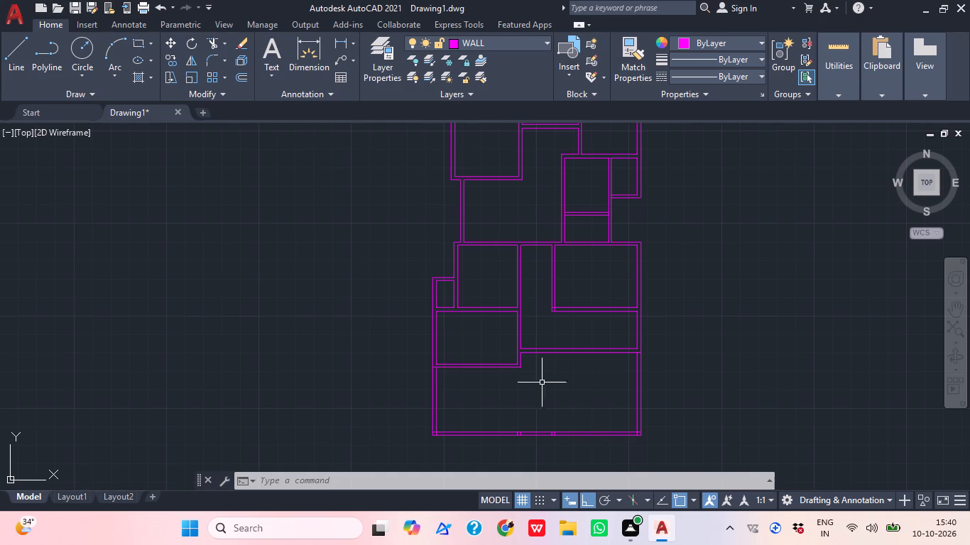
scroll(490, 324, down, 1)
middle_drag(490, 324, 500, 354)
scroll(499, 347, up, 1)
scroll(489, 325, down, 1)
middle_drag(494, 327, 507, 346)
scroll(507, 346, up, 1)
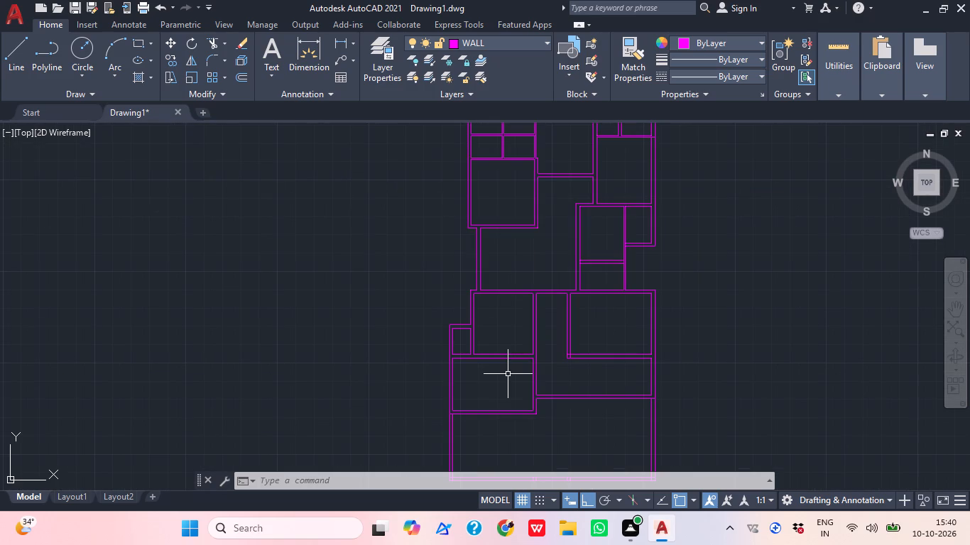
middle_drag(540, 308, 520, 387)
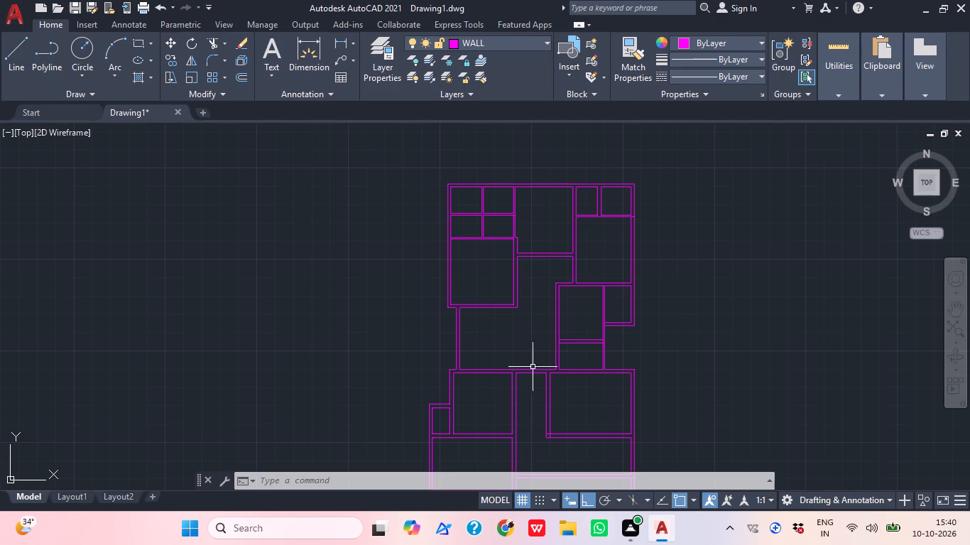
scroll(531, 317, down, 1)
middle_drag(531, 317, 532, 345)
scroll(545, 460, up, 2)
Trim the overlapping inner line ends at the southwest corner of the eastern room beside the corridor.
middle_drag(527, 395, 540, 410)
scroll(552, 402, up, 2)
key(t)
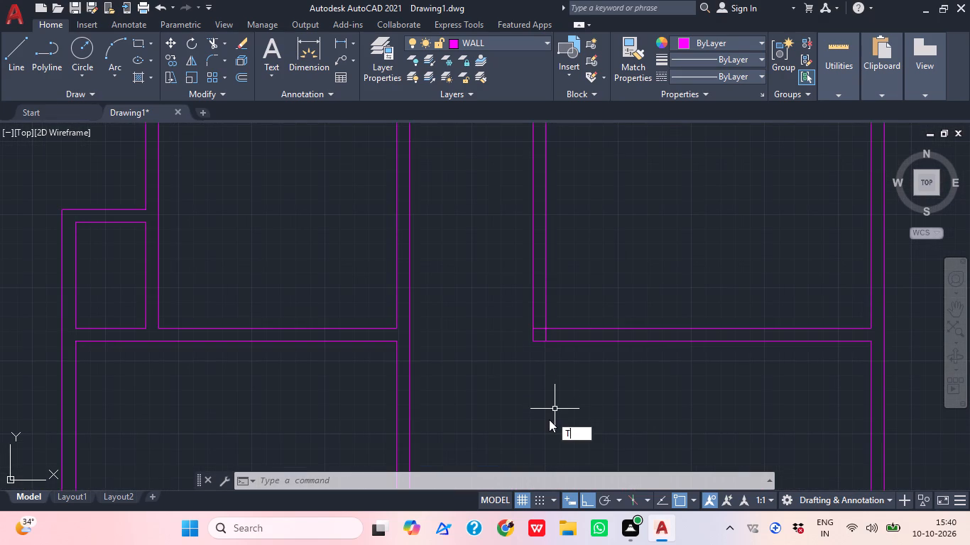
text(R)
key(space)
scroll(538, 332, up, 3)
click(554, 349)
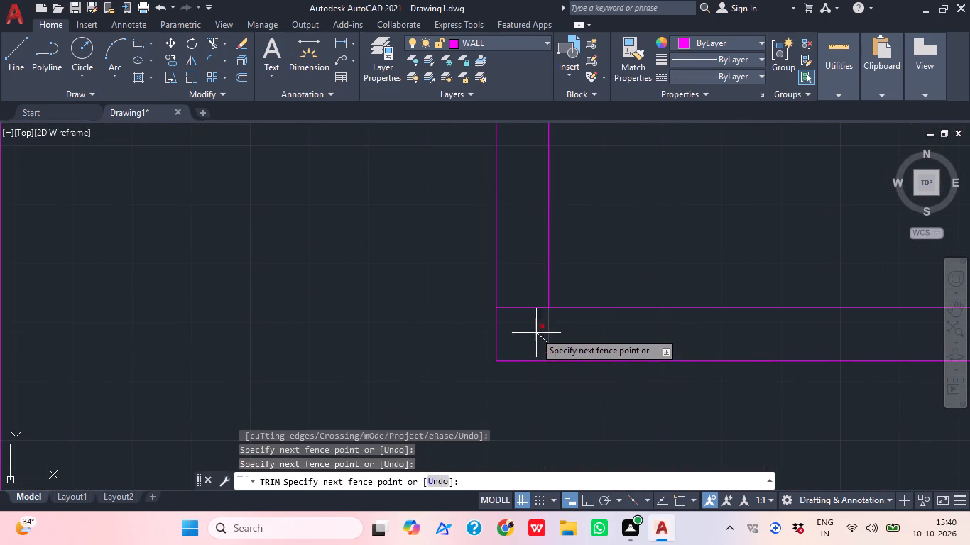
click(522, 293)
scroll(522, 293, down, 3)
middle_drag(536, 258, 519, 321)
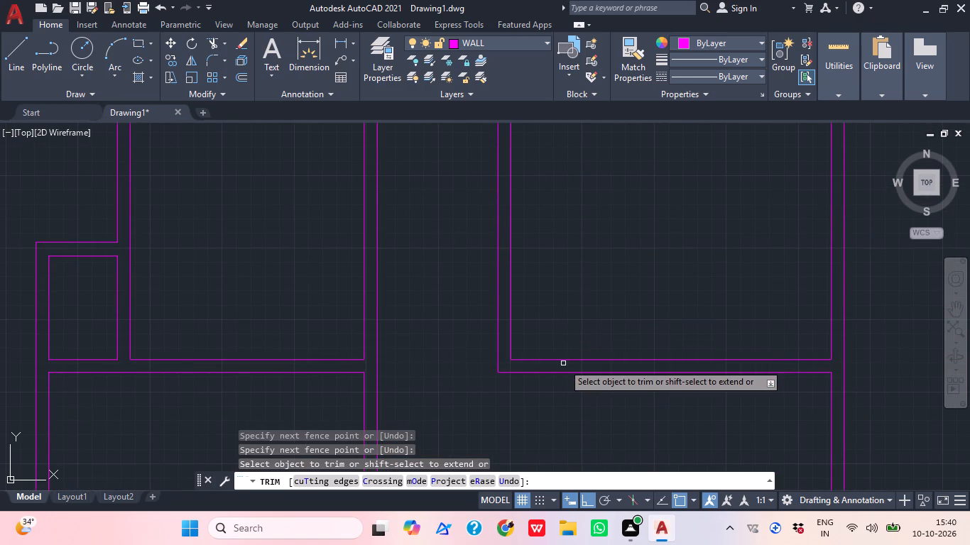
Draw a door jamb line across the partition between the two eastern small rooms of the northwest block, 6" from their east wall.
middle_drag(625, 238, 611, 379)
scroll(621, 250, down, 1)
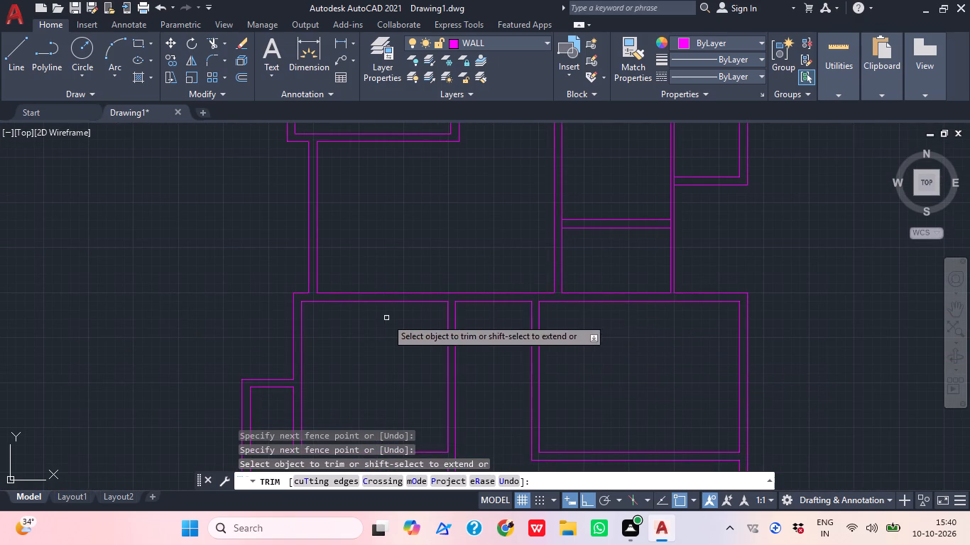
scroll(479, 314, down, 1)
middle_drag(481, 314, 511, 407)
middle_drag(736, 334, 745, 400)
scroll(736, 334, down, 1)
middle_drag(729, 318, 720, 337)
scroll(577, 345, up, 2)
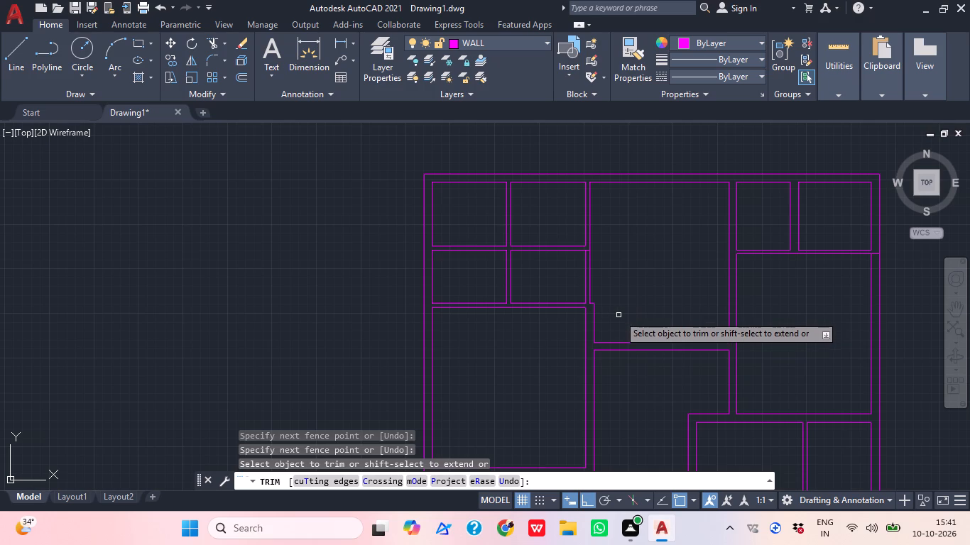
key(Escape)
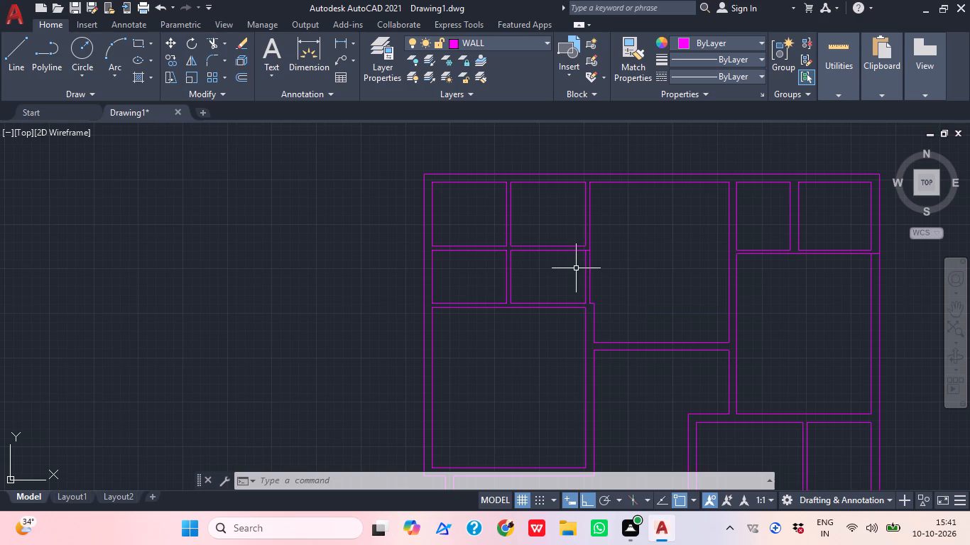
text(L TK)
key(space)
scroll(632, 241, up, 2)
scroll(525, 253, up, 1)
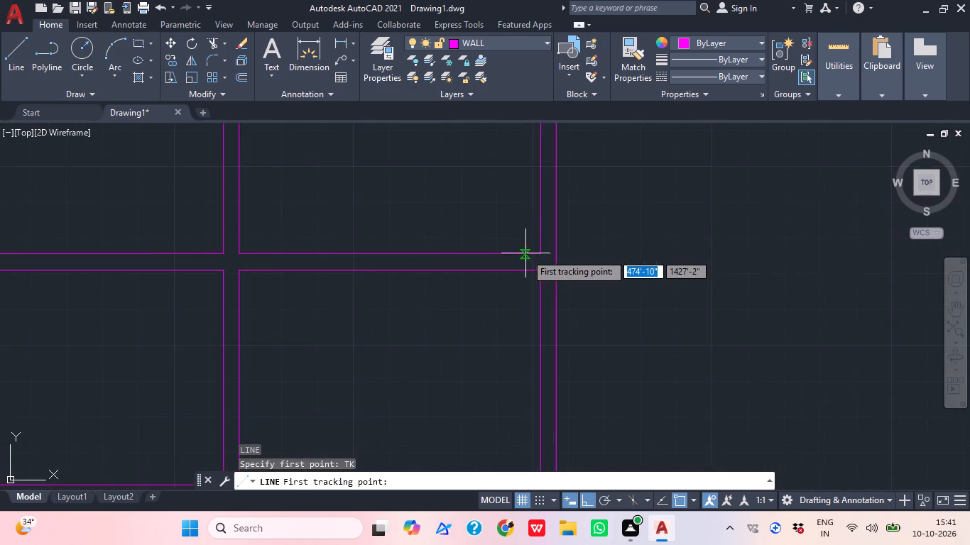
scroll(527, 254, up, 1)
click(548, 255)
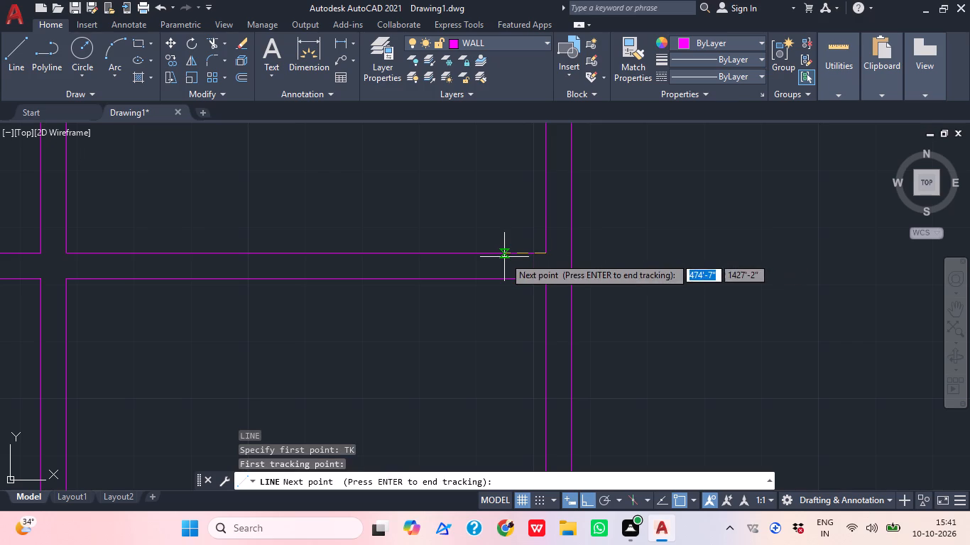
text(6")
key(Return)
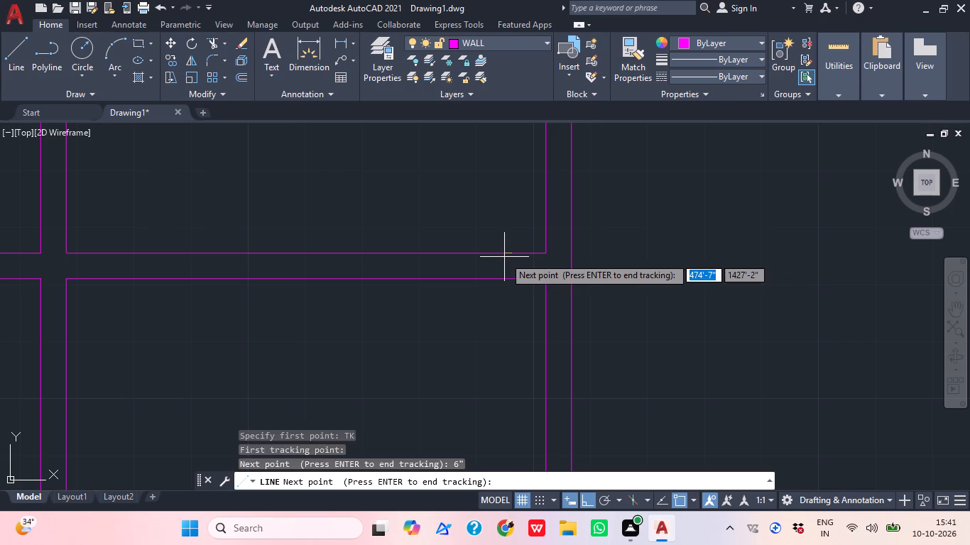
key(Return)
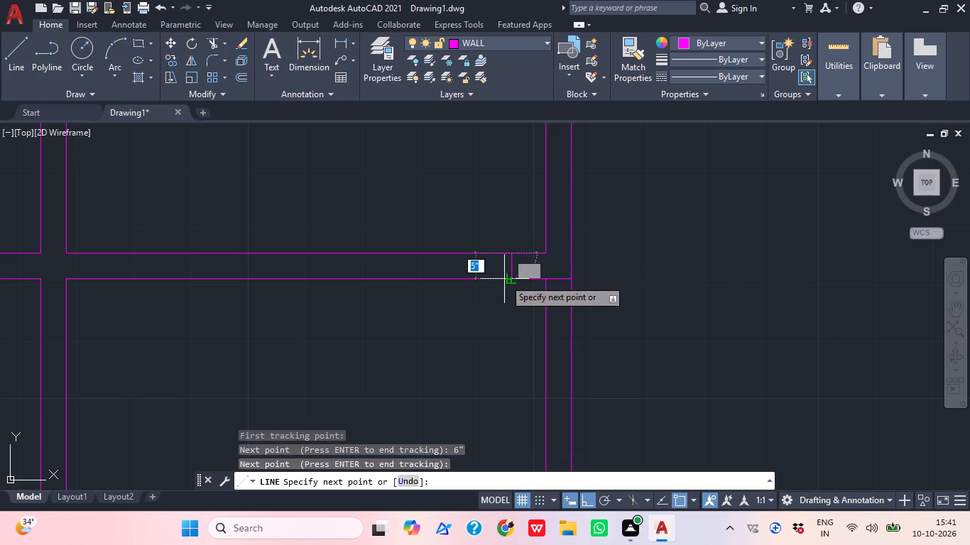
click(508, 277)
key(Escape)
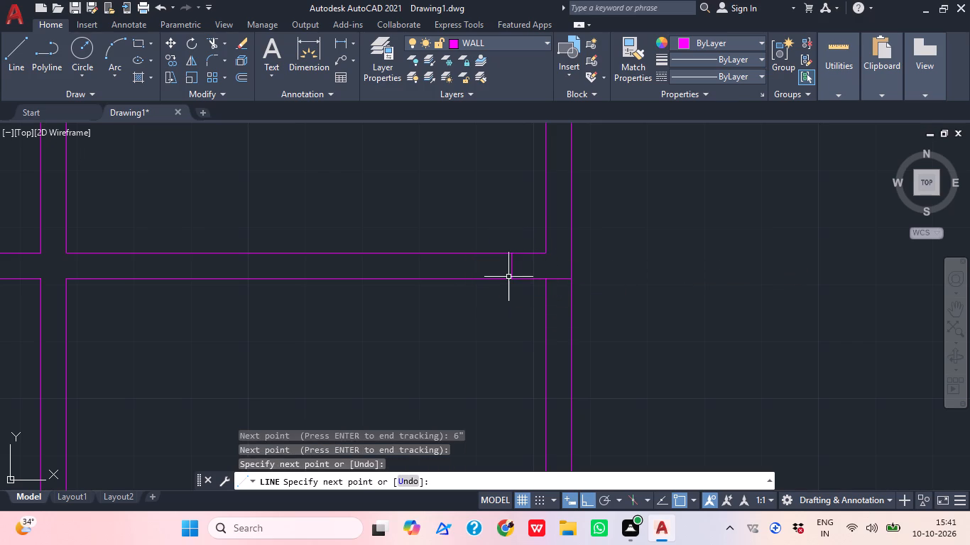
Offset the door jamb line 2'6" to the west along the partition.
text(O)
key(space)
text(2'6")
key(Return)
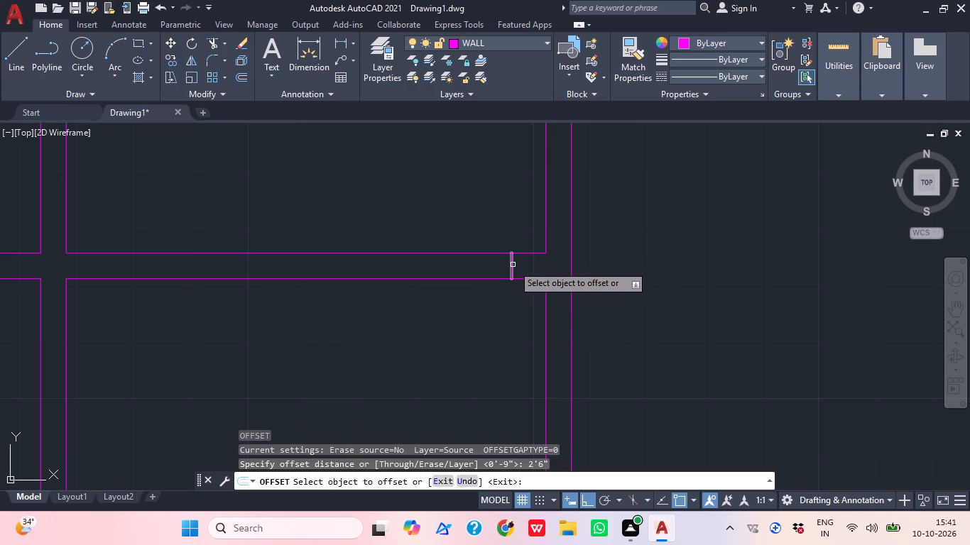
click(513, 265)
click(427, 270)
key(Escape)
Trim both partition lines between the two jamb lines to open the doorway.
text(TR)
key(space)
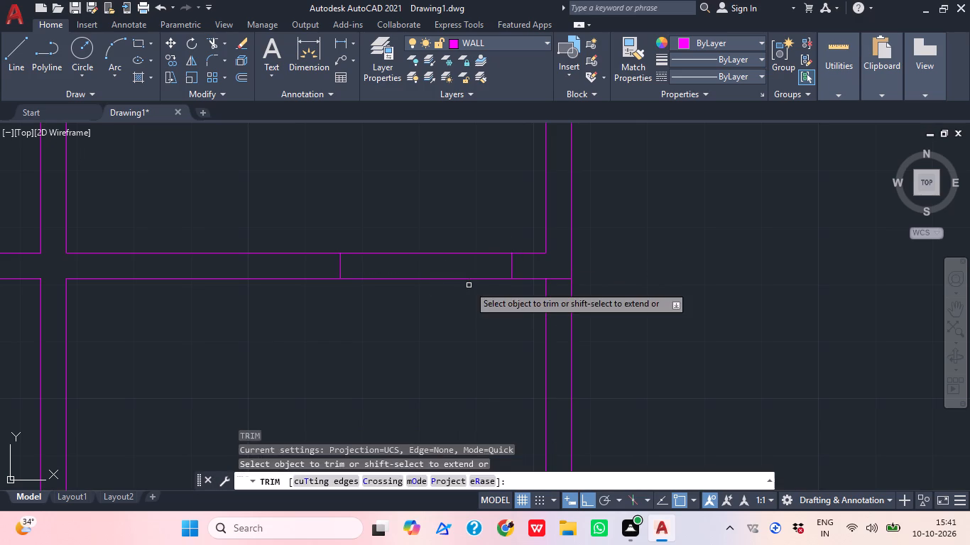
click(449, 260)
click(437, 305)
drag(437, 287, 434, 272)
click(421, 241)
click(424, 260)
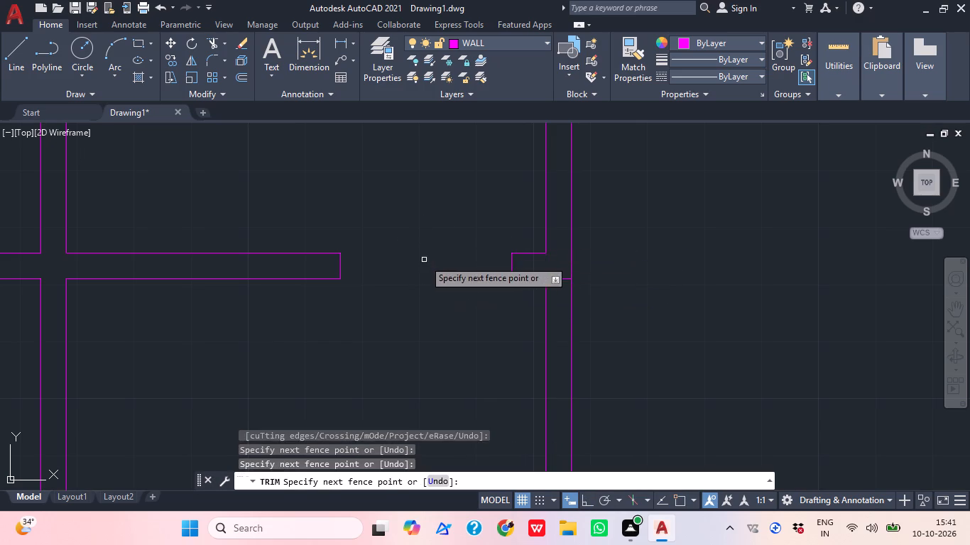
scroll(424, 260, down, 2)
middle_drag(424, 260, 553, 252)
key(Escape)
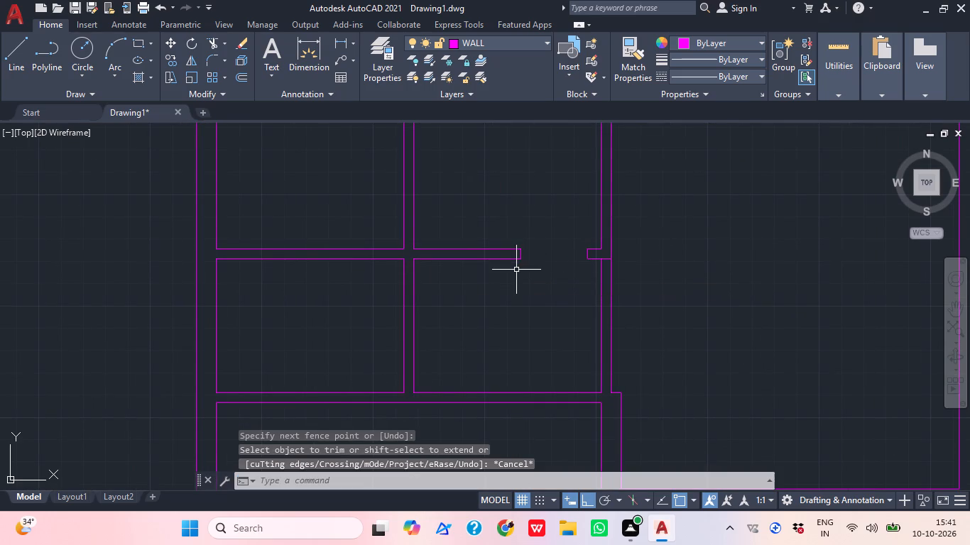
Draw a door jamb line across the partition between the two western small rooms of the northwest block, 6" from the west wall.
middle_drag(440, 294, 537, 281)
key(l)
key(space)
text(TK)
key(space)
scroll(310, 240, up, 1)
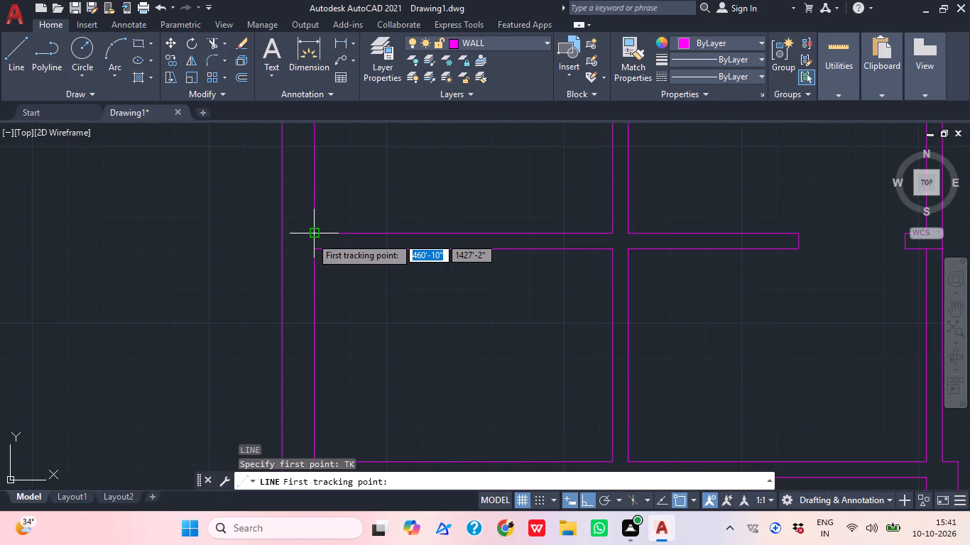
click(311, 237)
text(6")
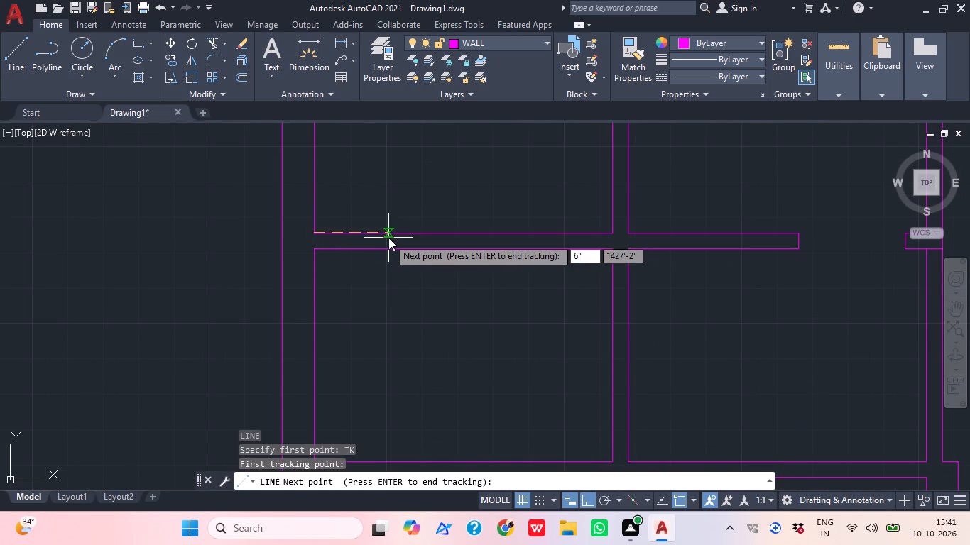
key(Return)
key(Return)
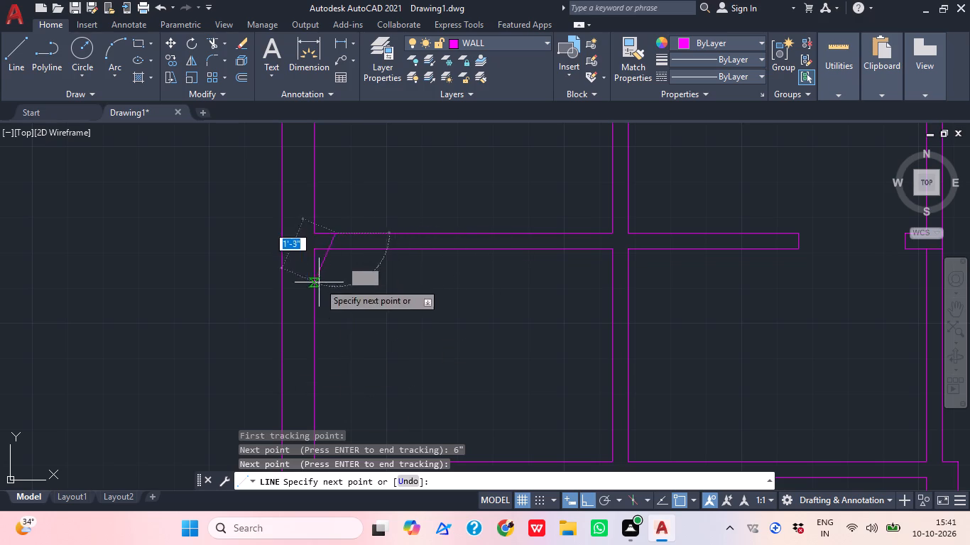
click(332, 253)
middle_drag(370, 245, 378, 266)
key(Escape)
Offset the new door jamb line 2'6" to the east along the partition.
text(O)
key(space)
text(2'6")
key(Return)
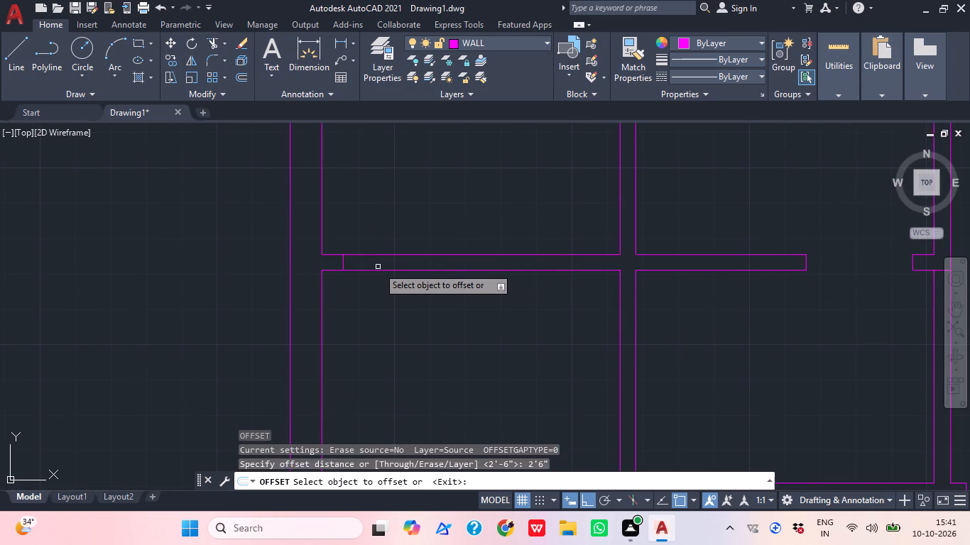
click(339, 264)
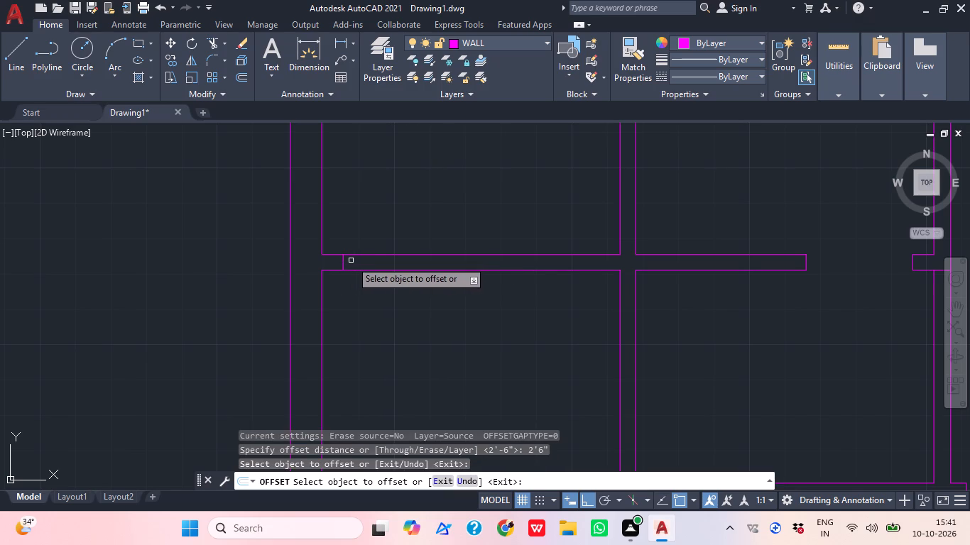
click(343, 263)
click(400, 272)
key(Escape)
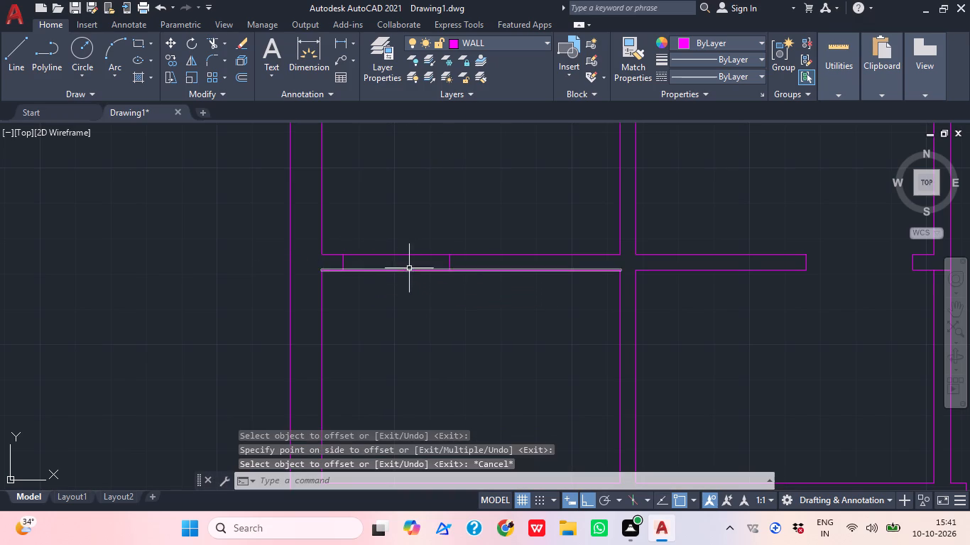
Trim both partition lines between the two western jamb lines to open the doorway.
text(TR)
key(space)
drag(424, 287, 413, 258)
drag(406, 243, 404, 265)
click(403, 265)
key(Escape)
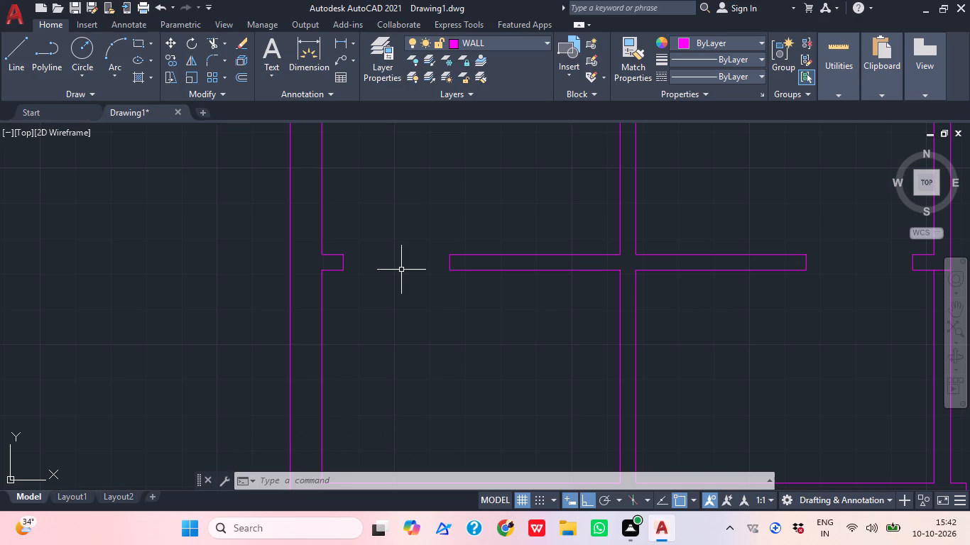
Draw a jamb line across the east wall of the southeastern small room in the northwest block, a little south of the partition.
scroll(378, 303, down, 1)
middle_drag(378, 303, 391, 321)
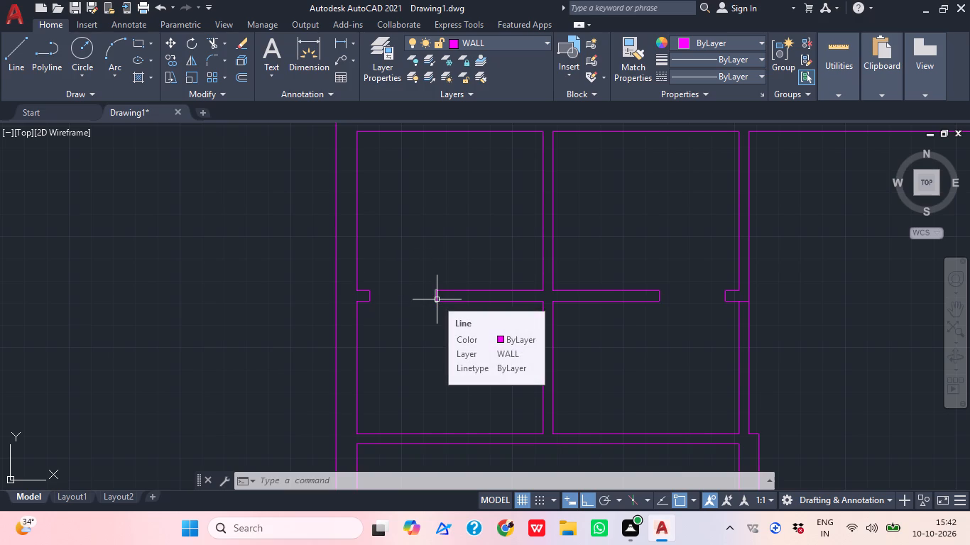
middle_drag(405, 336, 388, 326)
scroll(398, 326, down, 1)
middle_drag(420, 341, 376, 299)
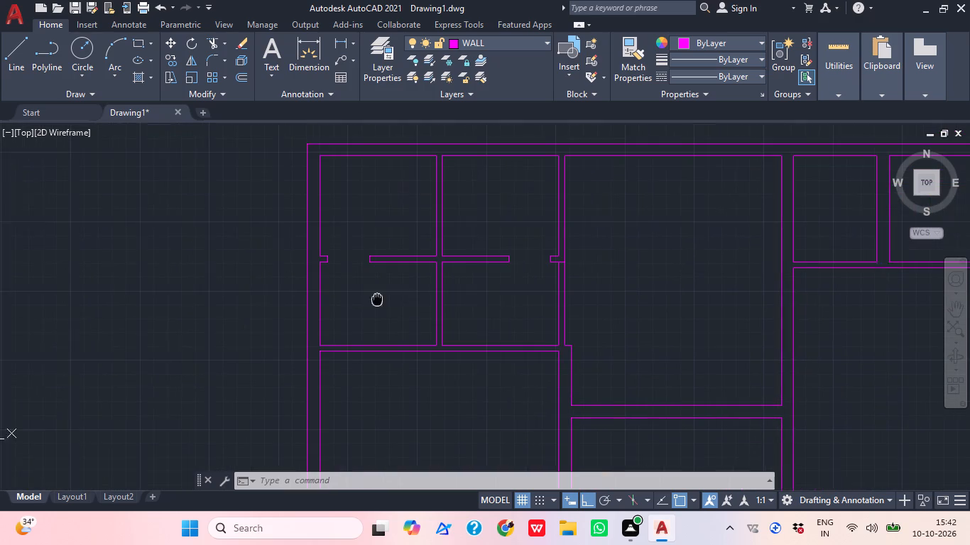
middle_drag(464, 307, 425, 301)
middle_drag(503, 290, 470, 286)
text(L)
key(space)
scroll(480, 280, up, 2)
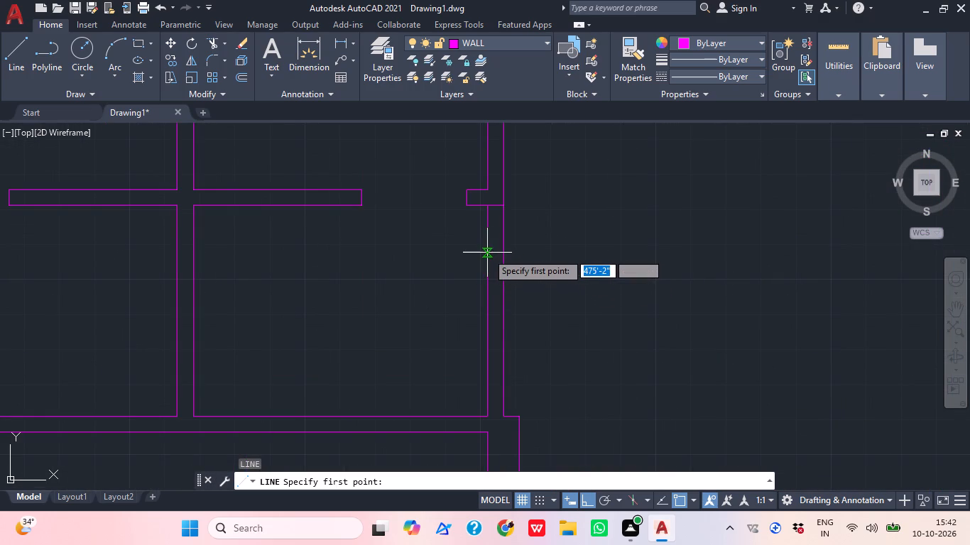
click(486, 255)
click(506, 256)
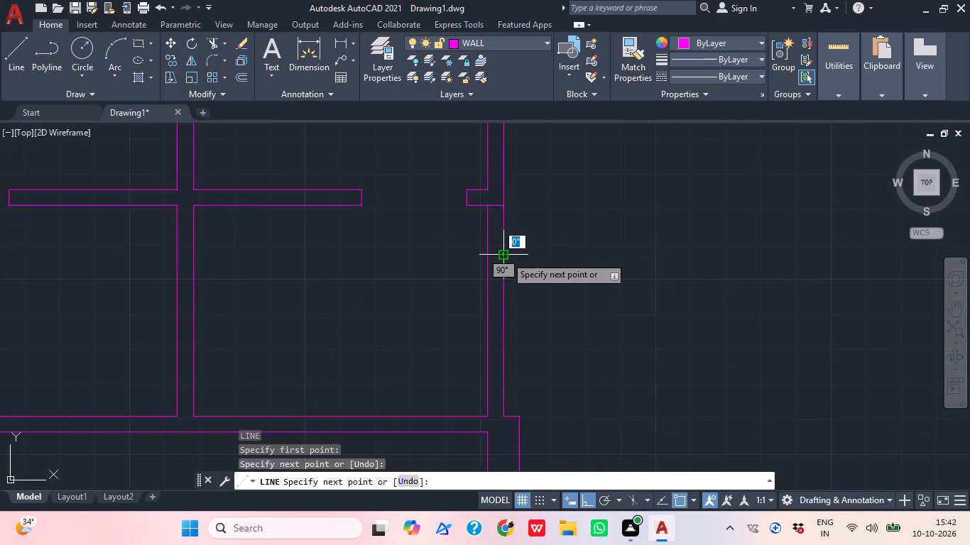
key(Escape)
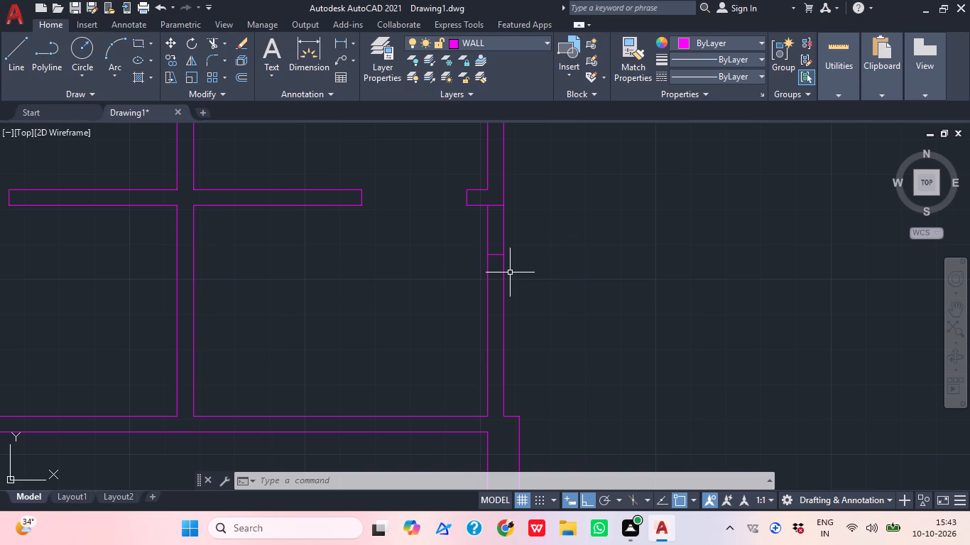
Draw a second jamb line across the same east wall, just north of the small room's southeast corner.
middle_click(396, 285)
scroll(396, 285, down, 1)
scroll(461, 334, up, 1)
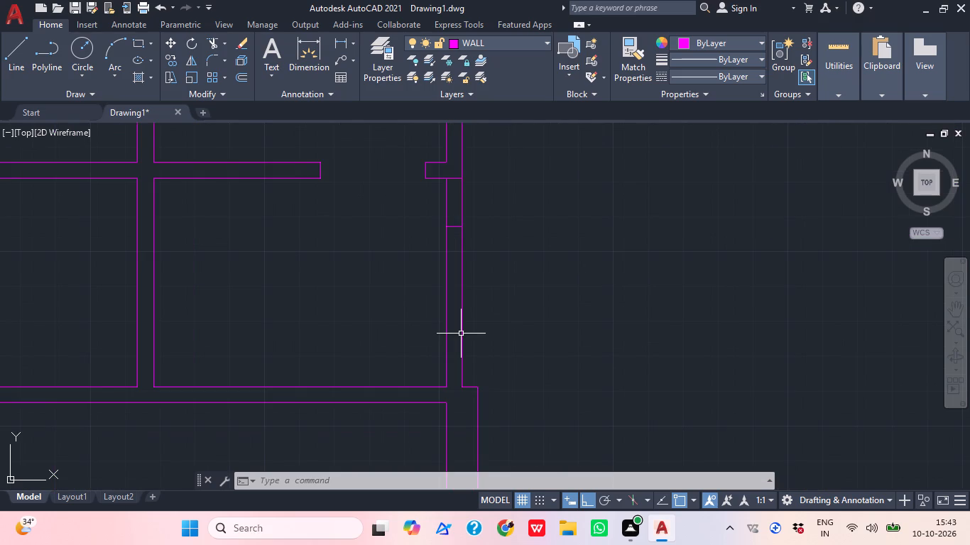
text(L)
key(space)
scroll(457, 330, up, 1)
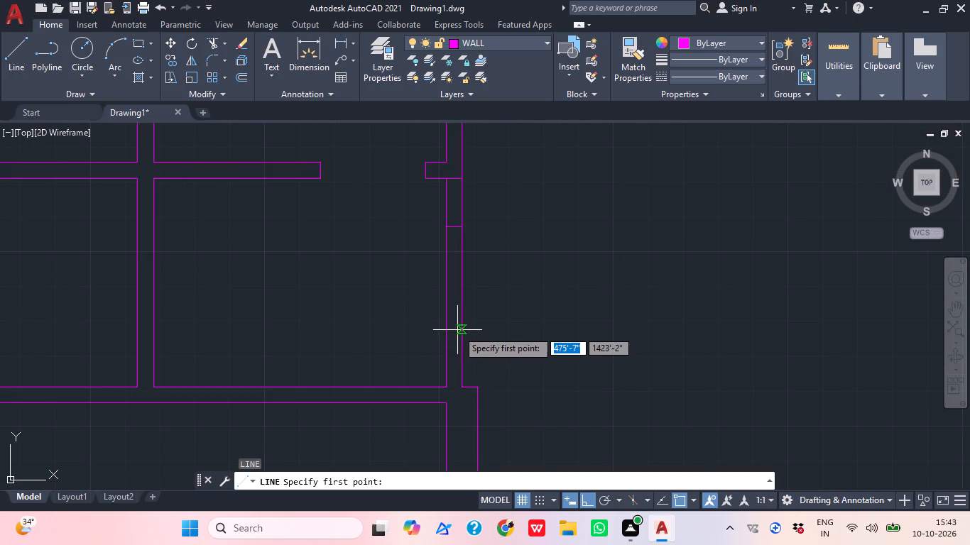
click(442, 360)
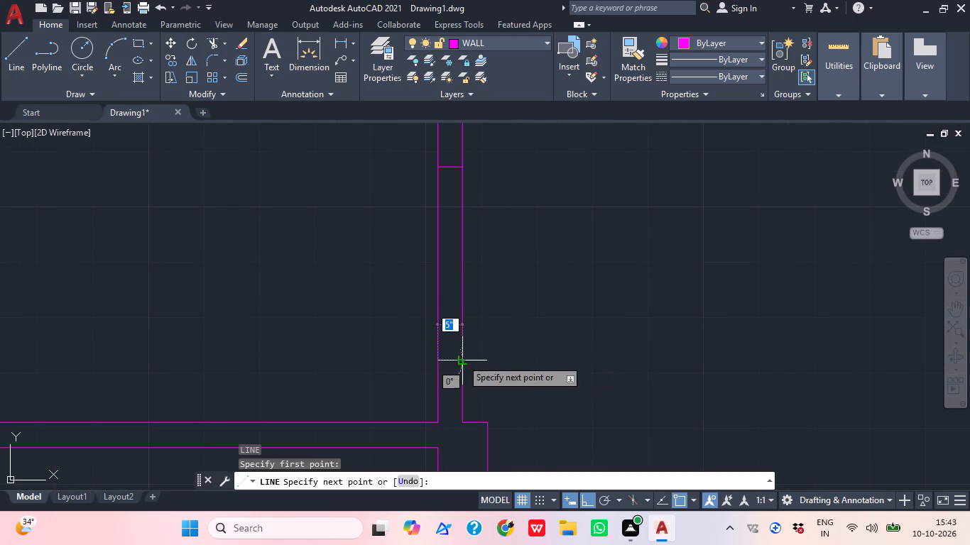
click(462, 362)
key(Escape)
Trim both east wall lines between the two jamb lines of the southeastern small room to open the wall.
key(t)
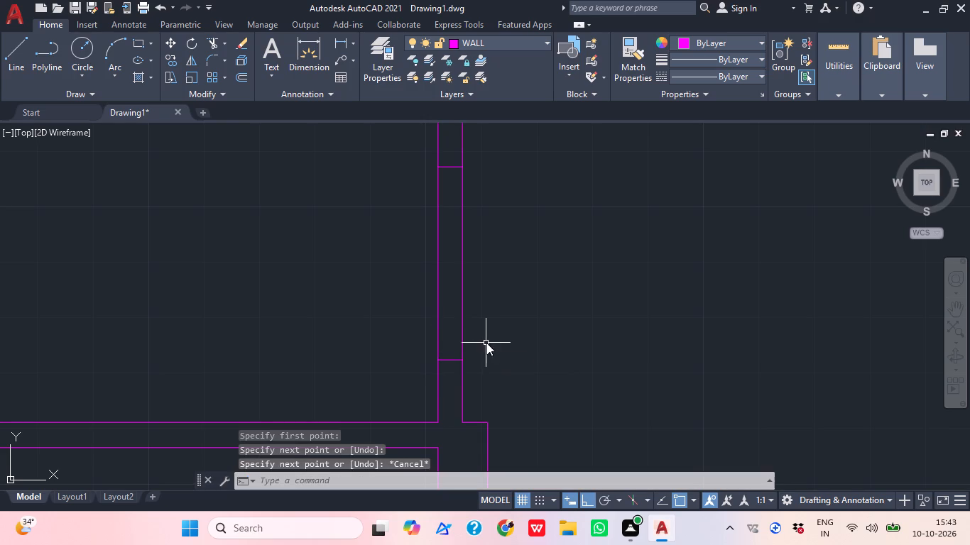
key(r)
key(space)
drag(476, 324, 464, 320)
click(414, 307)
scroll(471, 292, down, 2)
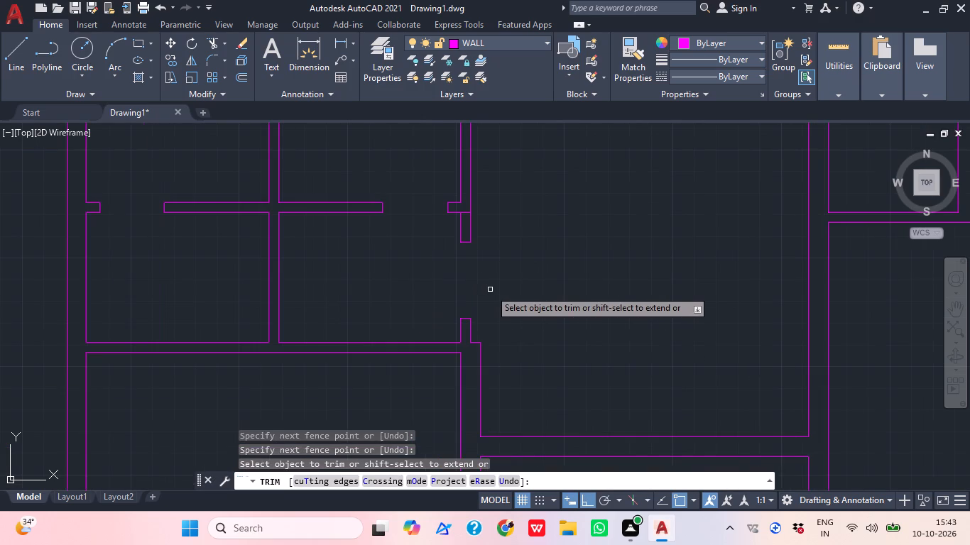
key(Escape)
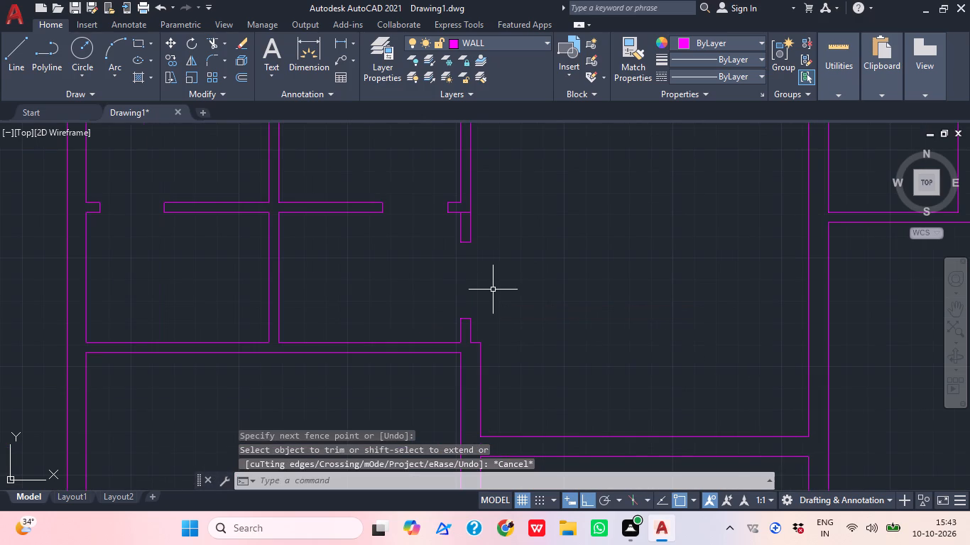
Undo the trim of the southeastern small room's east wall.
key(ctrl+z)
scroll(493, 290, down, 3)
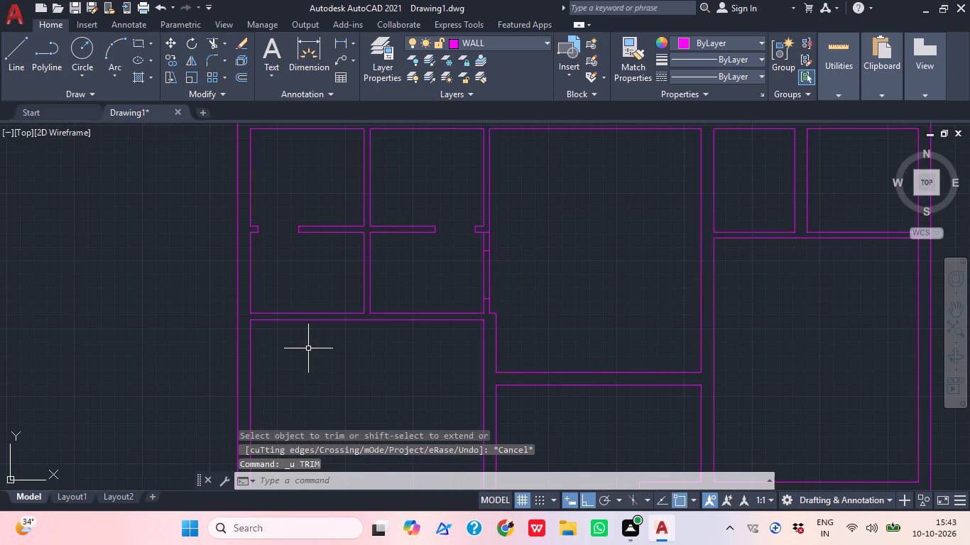
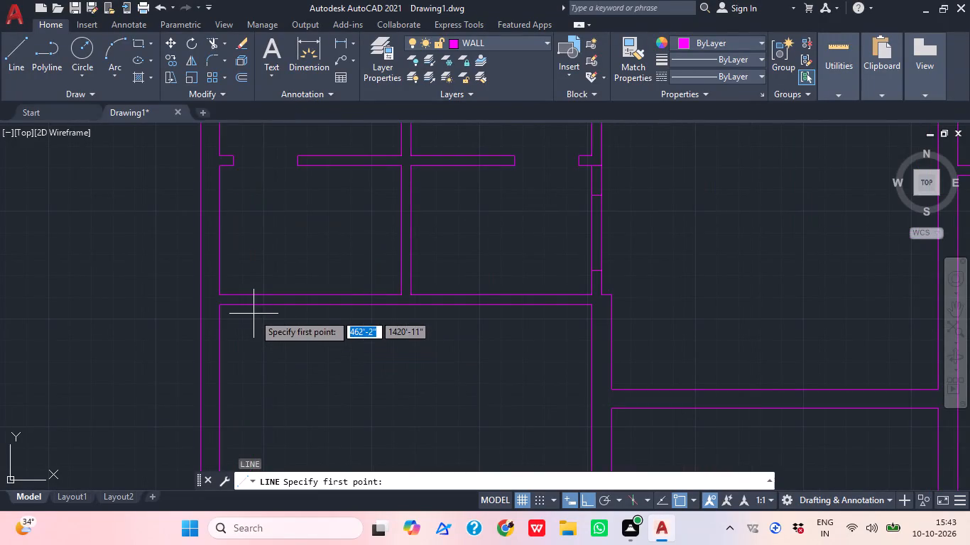
Draw two short lines across the horizontal wall below the lower-left small room, one near each end of that room.
scroll(253, 309, up, 2)
click(207, 302)
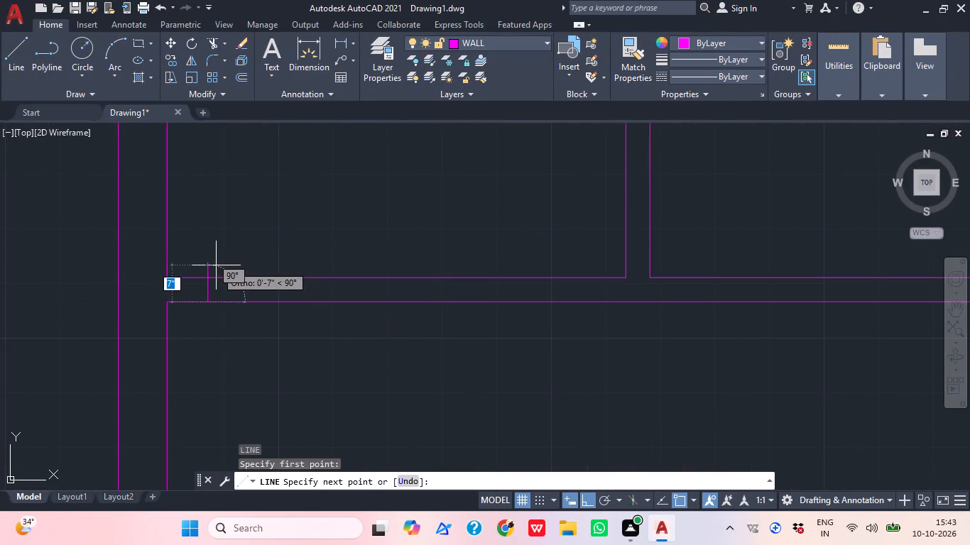
click(208, 279)
key(Escape)
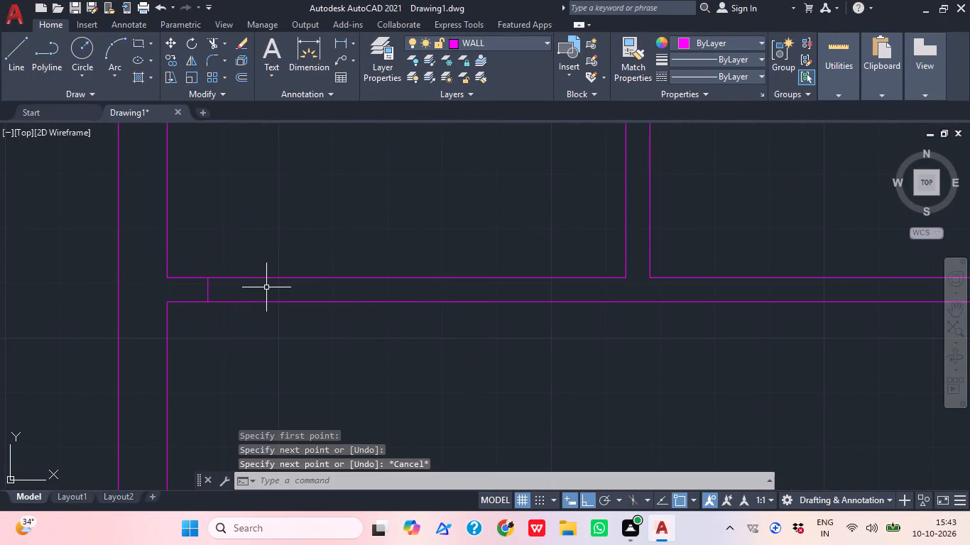
text(L)
key(space)
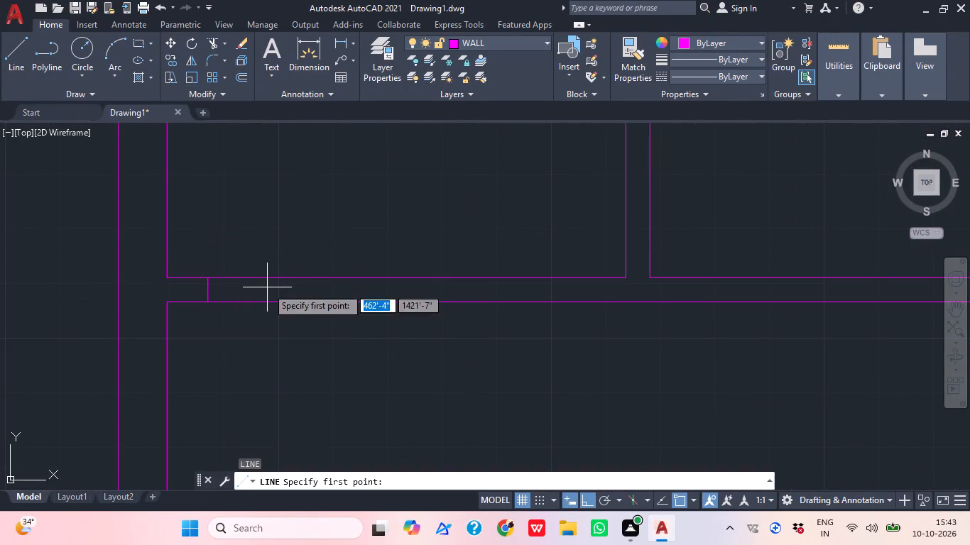
click(564, 303)
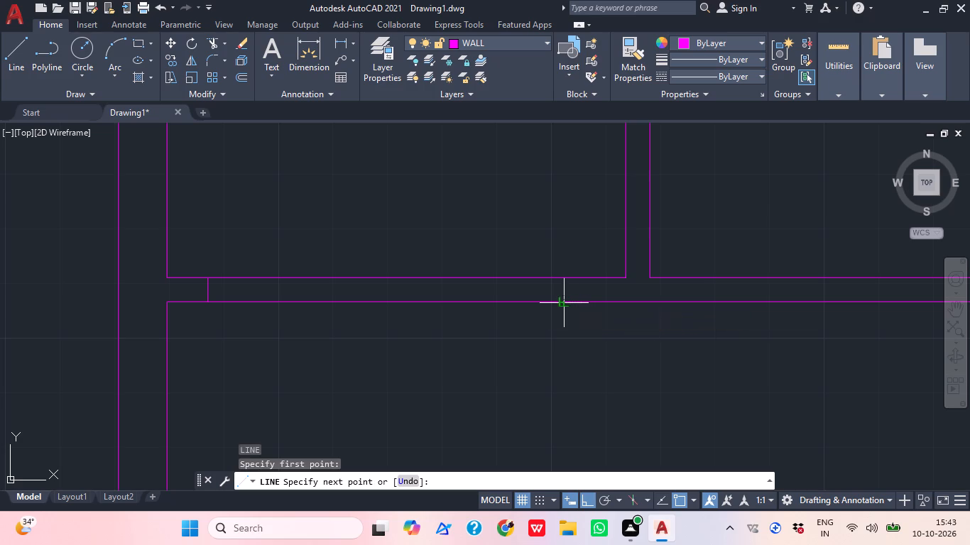
click(561, 282)
key(Escape)
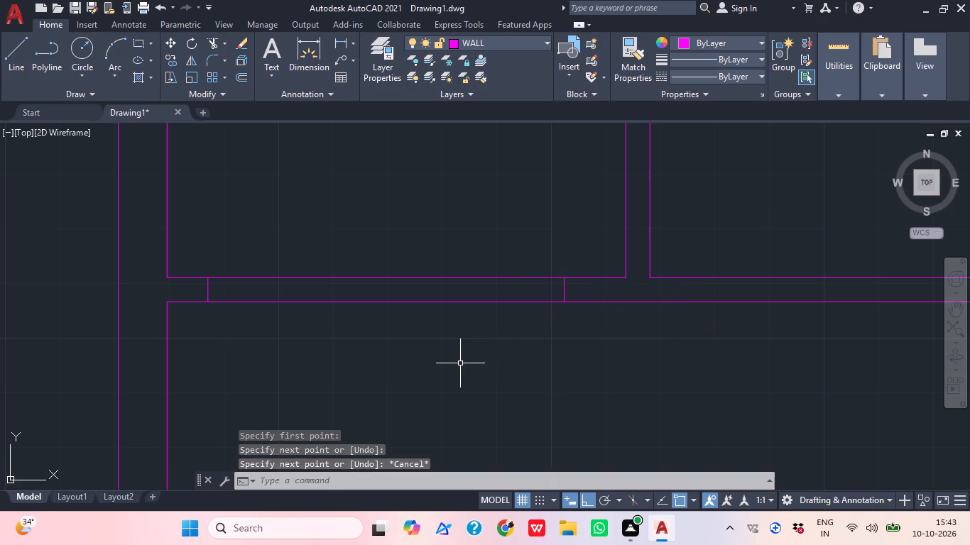
Draw a line across the wall at the bottom of the central room, tracked 6" in from its lower-left corner.
scroll(459, 363, down, 3)
scroll(520, 376, down, 1)
middle_drag(520, 376, 500, 323)
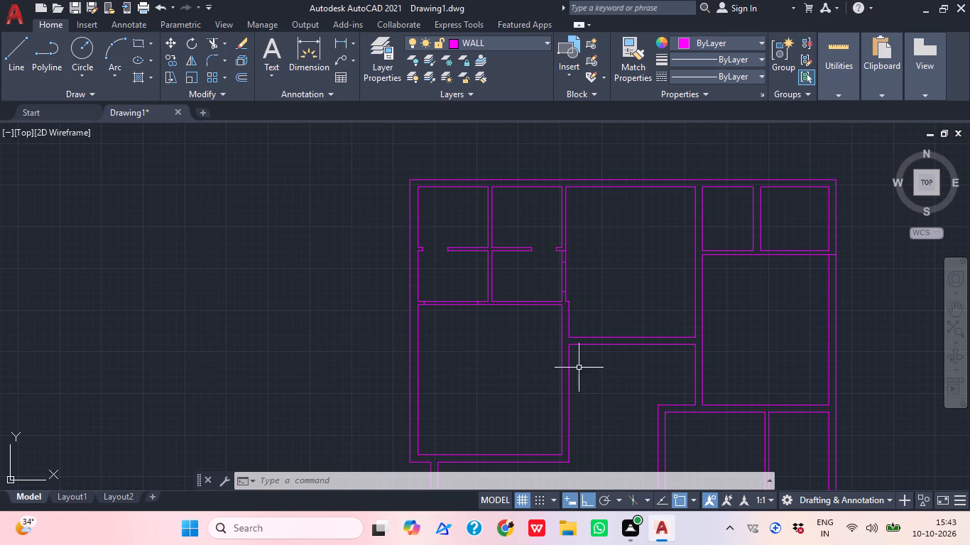
middle_drag(579, 368, 509, 336)
scroll(524, 336, down, 1)
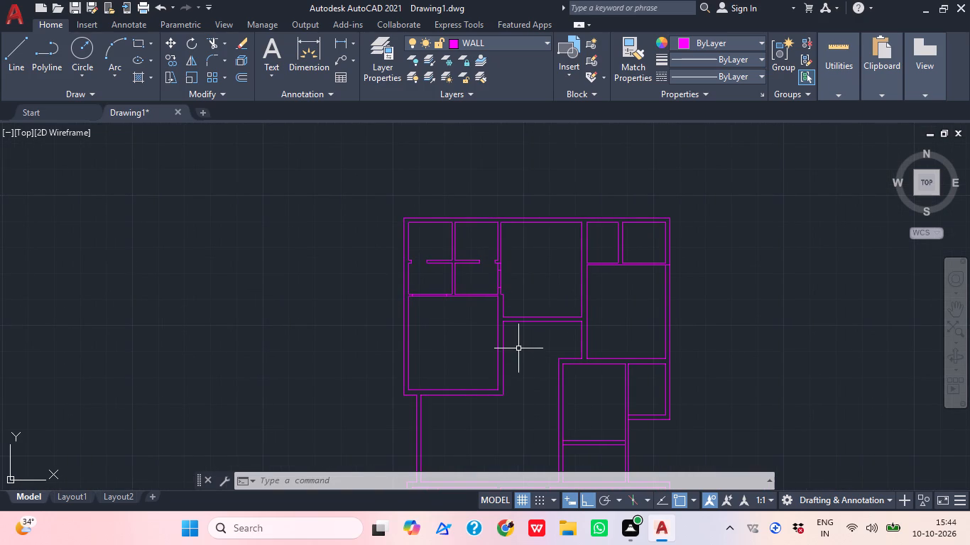
scroll(519, 348, up, 2)
middle_drag(503, 318, 526, 345)
key(l)
key(space)
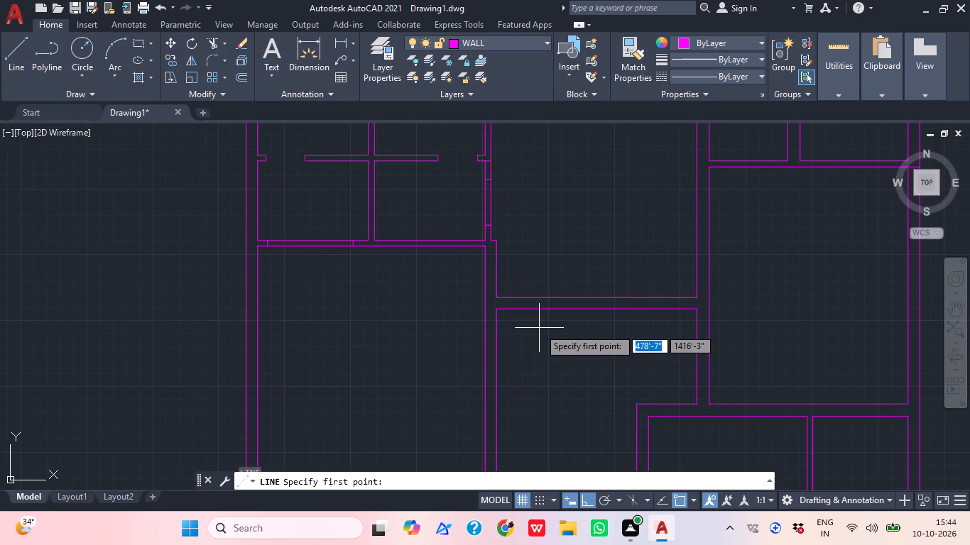
text(T)
key(k)
key(space)
scroll(486, 294, up, 1)
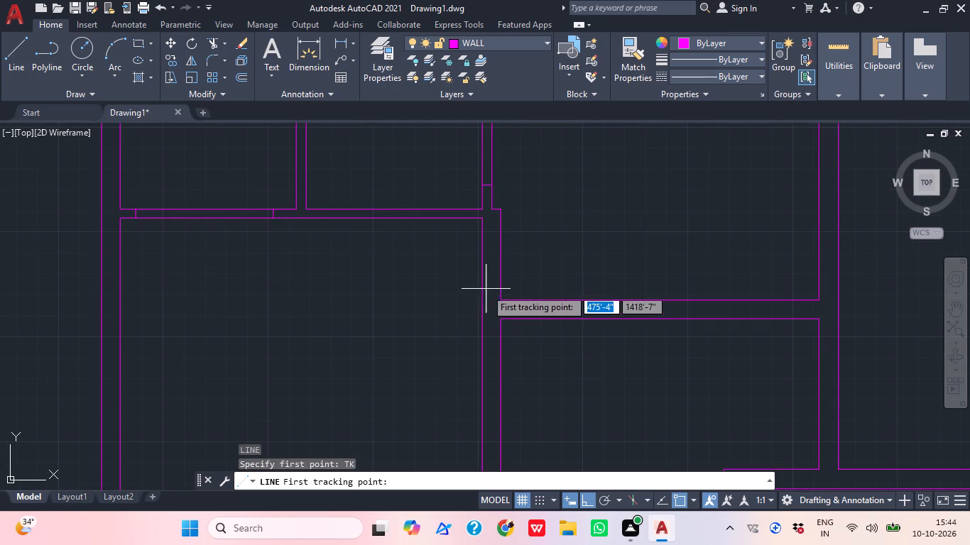
click(505, 298)
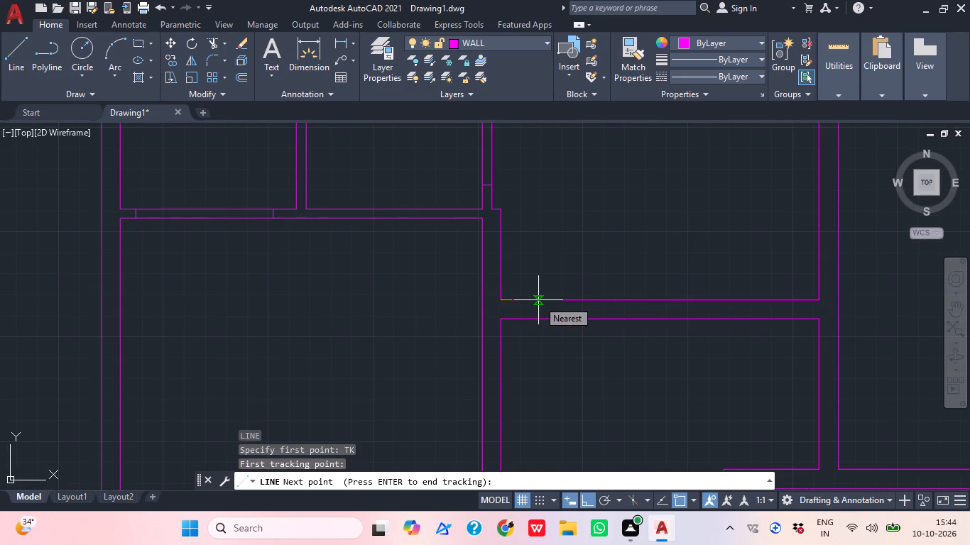
scroll(538, 300, up, 1)
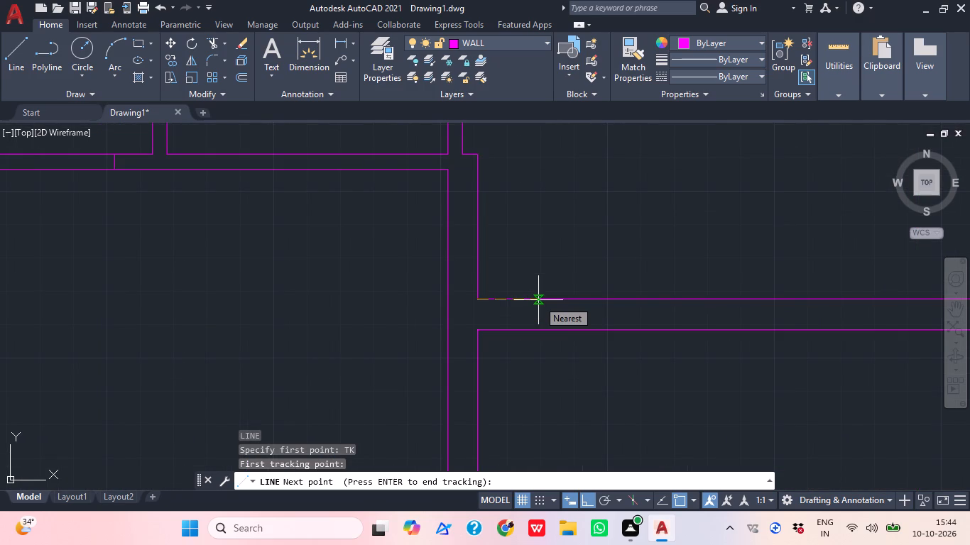
key(6)
key(shift+quotedbl)
key(Return)
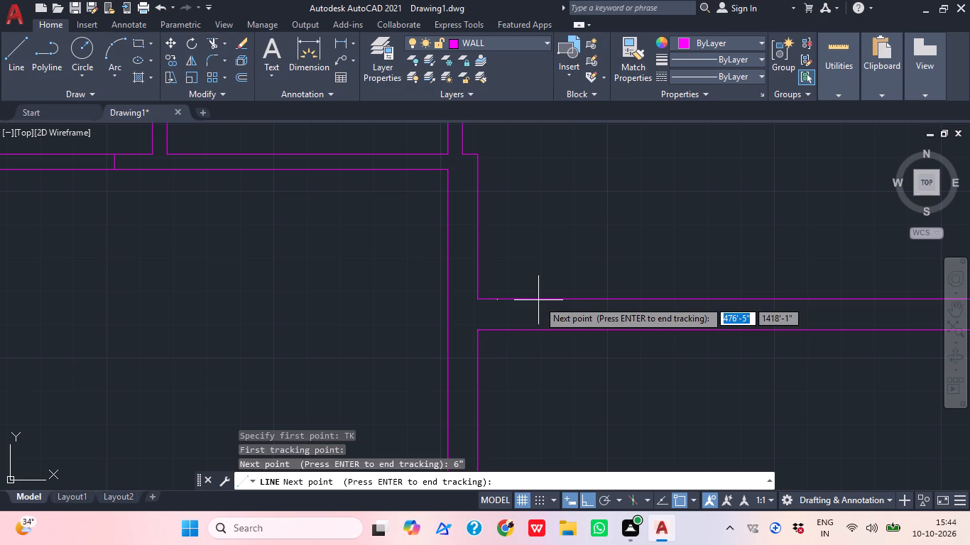
key(Return)
scroll(520, 343, up, 1)
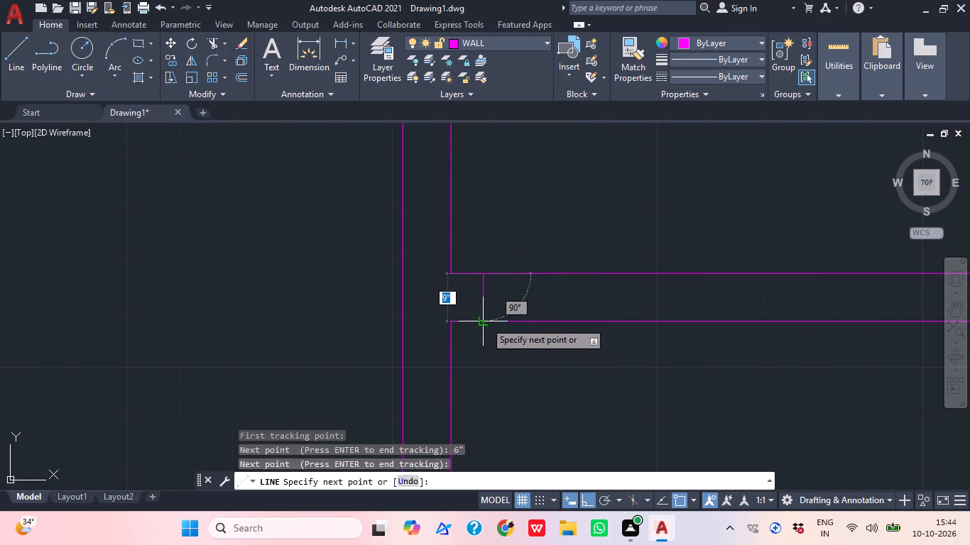
click(485, 321)
middle_drag(550, 311, 522, 321)
key(Escape)
Offset the new jamb line 3'6" to the right along the central room's bottom wall.
key(o)
key(space)
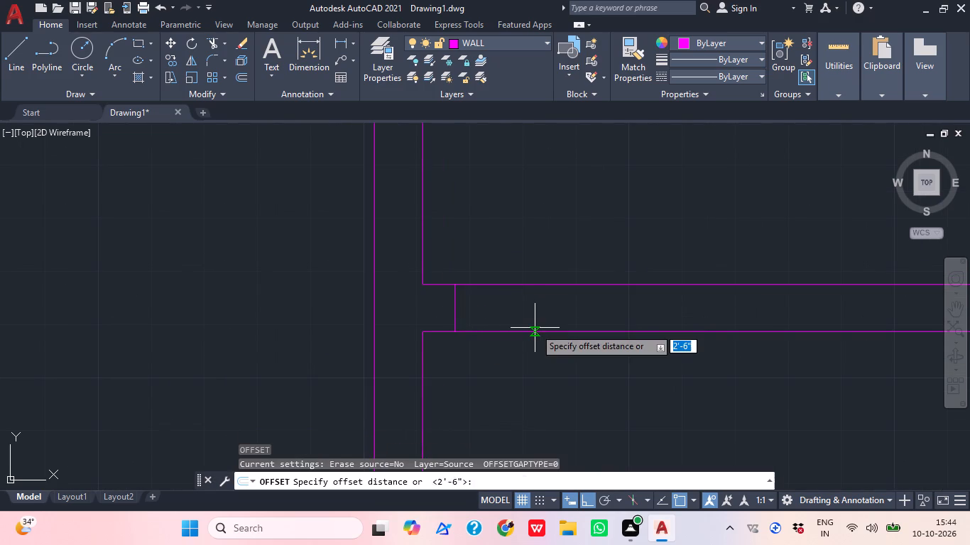
key(3)
key(apostrophe)
key(6)
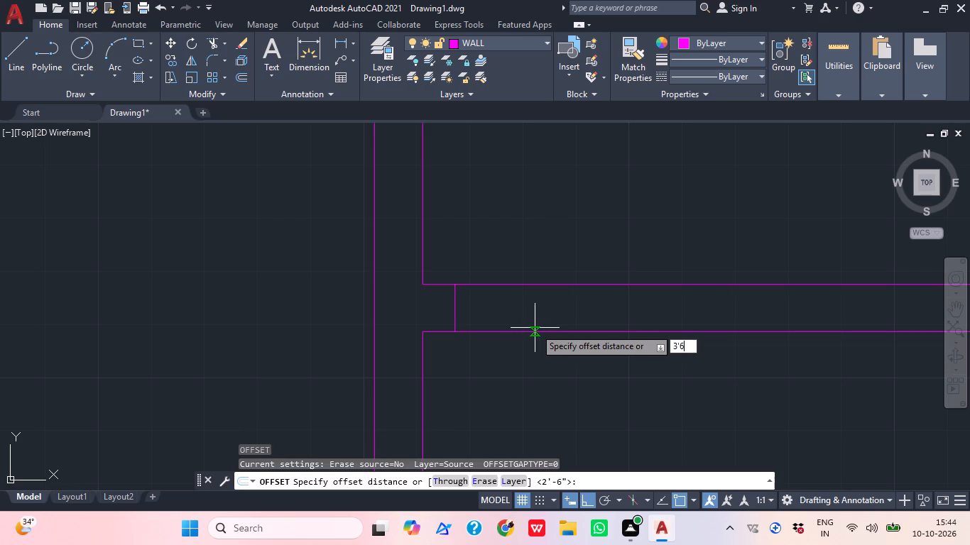
key(shift+quotedbl)
key(Return)
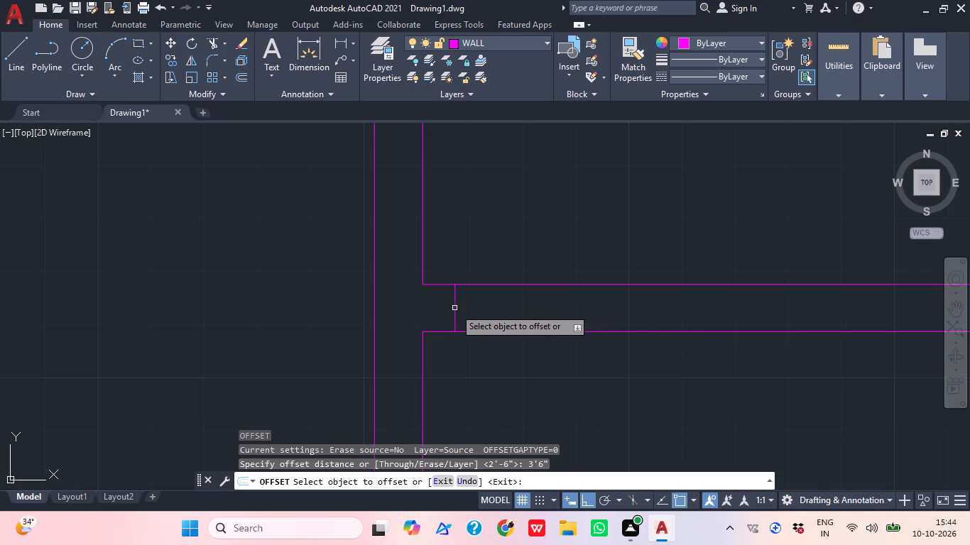
click(453, 308)
click(584, 312)
key(Escape)
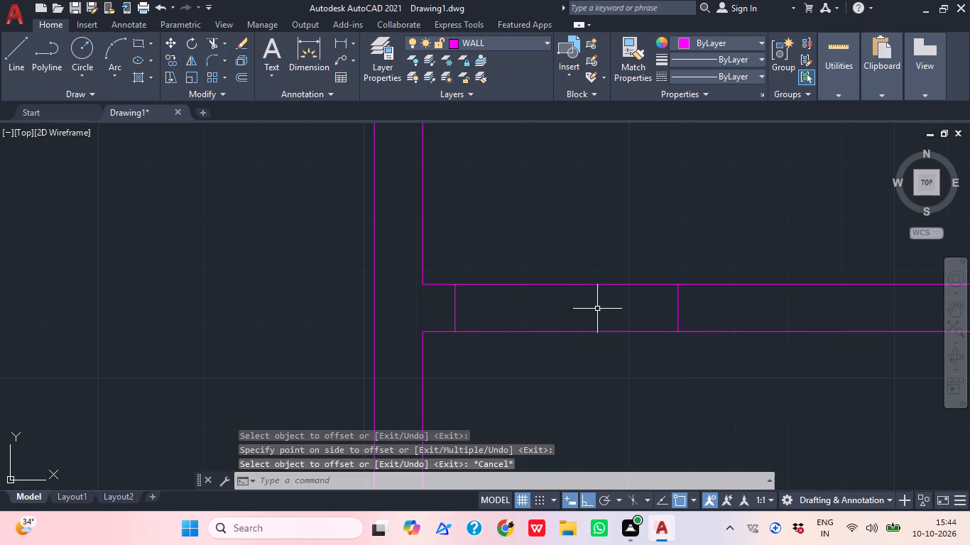
Trim both wall lines between the two jamb lines to open the doorway in the central room's bottom wall.
key(t)
text(R)
key(space)
drag(599, 250, 543, 356)
click(543, 356)
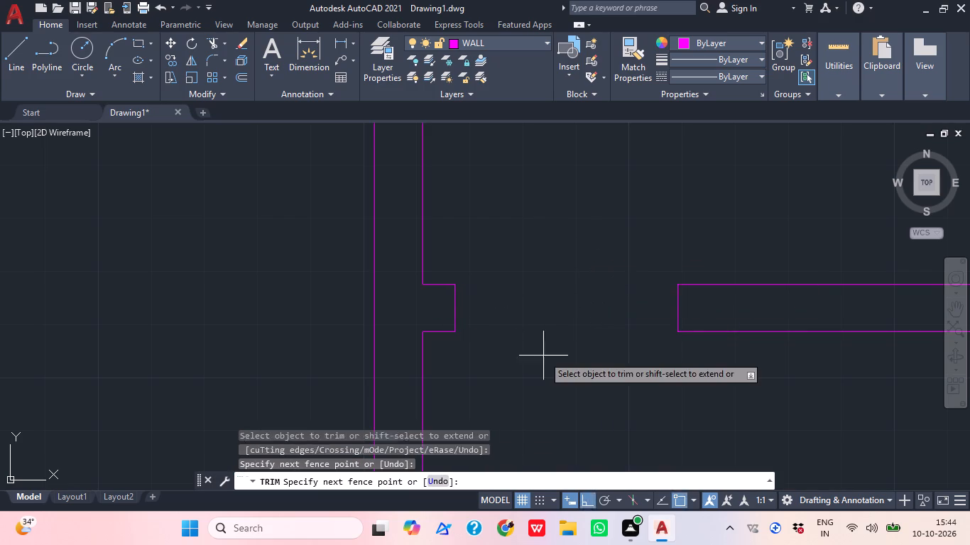
scroll(550, 347, down, 2)
click(562, 343)
scroll(609, 347, down, 1)
middle_drag(610, 349, 594, 366)
middle_drag(613, 402, 579, 424)
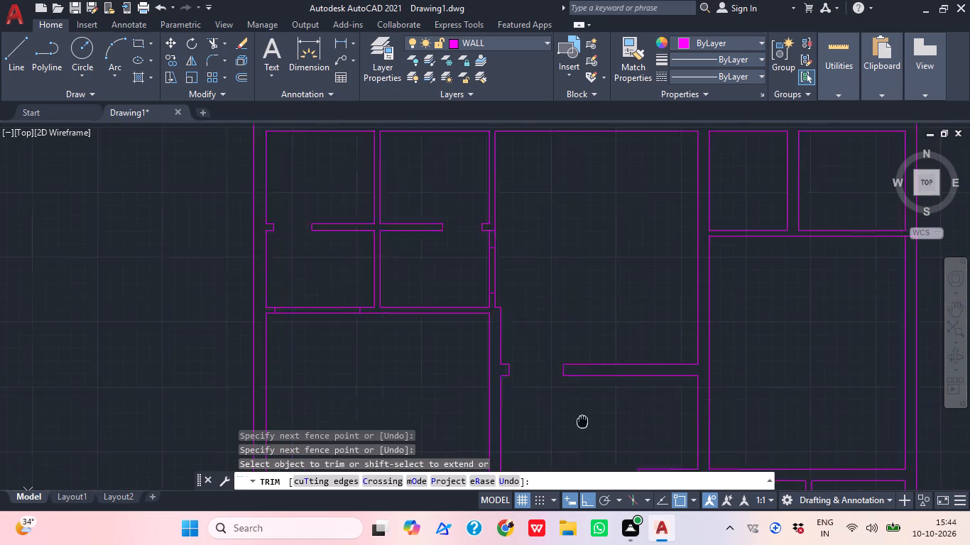
middle_drag(579, 424, 557, 434)
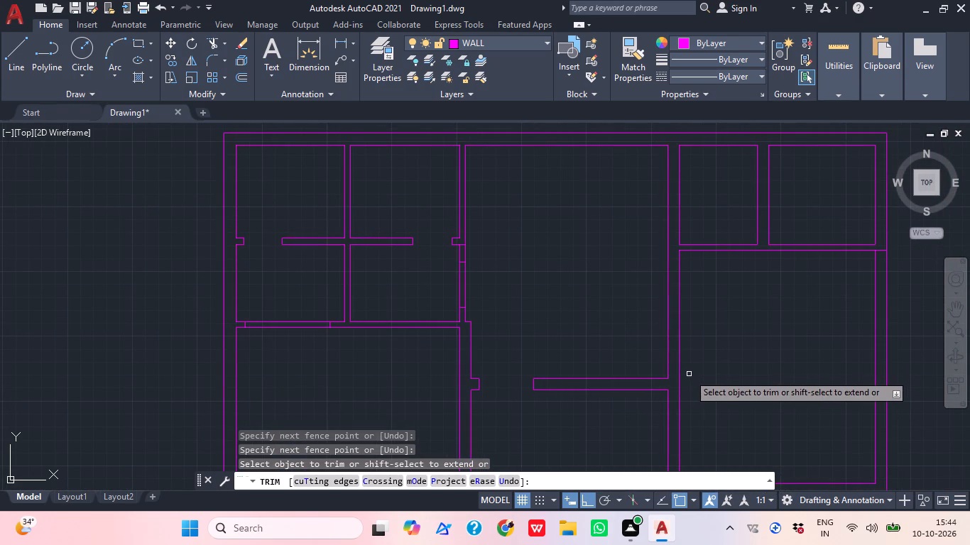
middle_drag(582, 312, 592, 351)
middle_drag(685, 410, 671, 383)
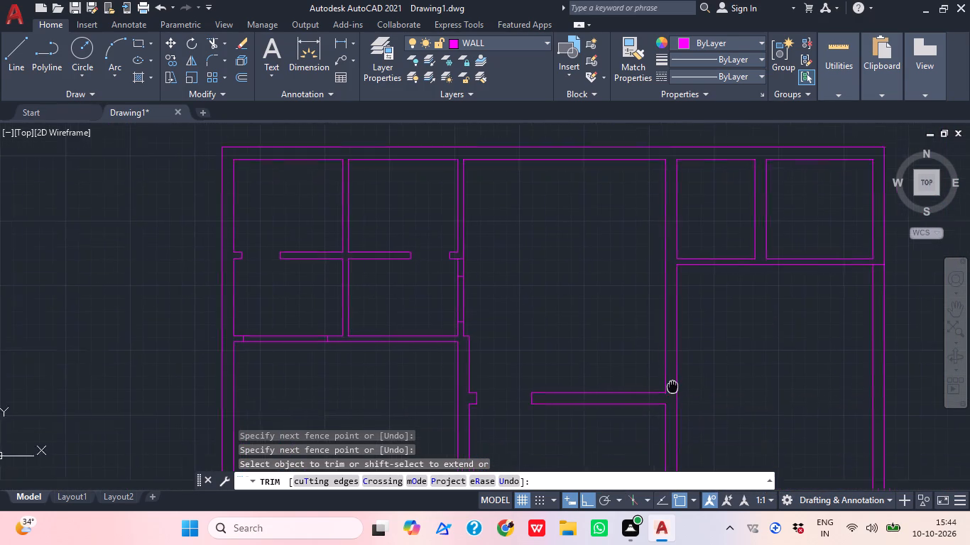
middle_drag(671, 383, 669, 343)
scroll(679, 414, down, 1)
middle_drag(684, 412, 689, 356)
scroll(667, 405, up, 1)
key(Escape)
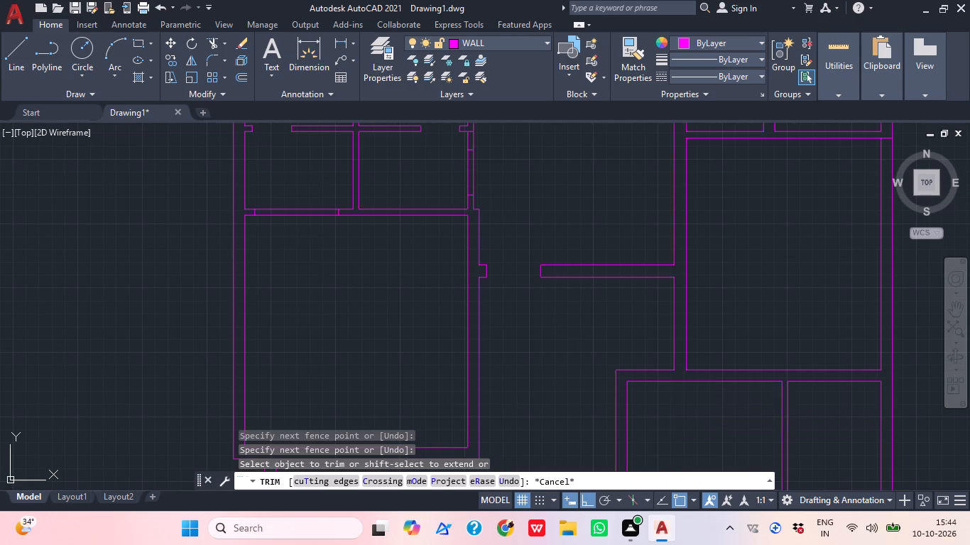
Draw a line across the vertical wall right of the space below the central room, tracked 6" above that space's lower-right corner.
key(l)
key(space)
text(TK)
key(space)
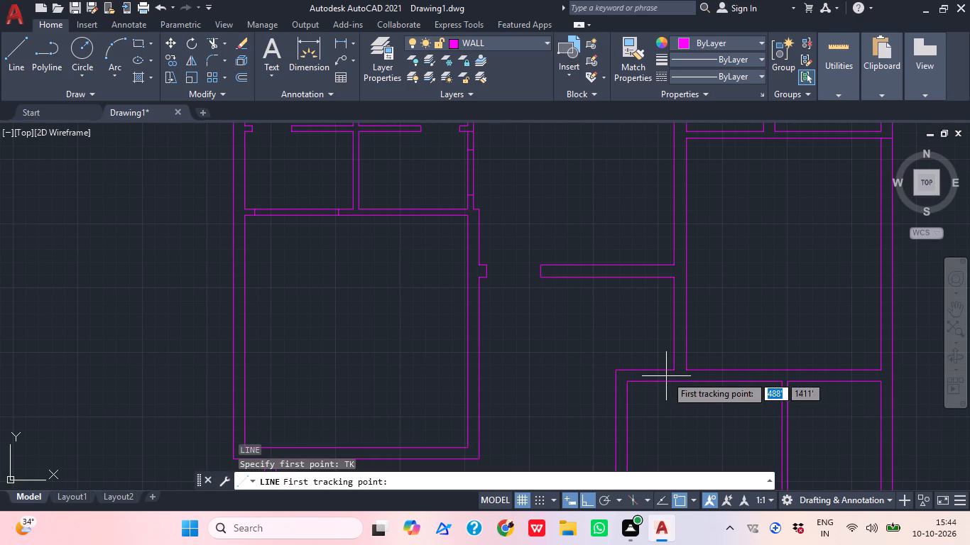
scroll(671, 368, up, 2)
click(671, 368)
key(6)
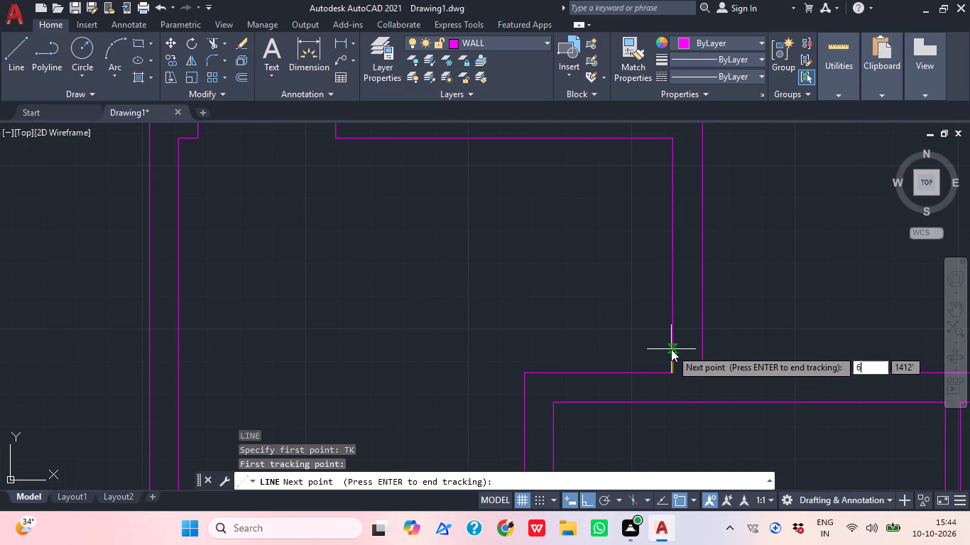
key(shift+quotedbl)
key(Return)
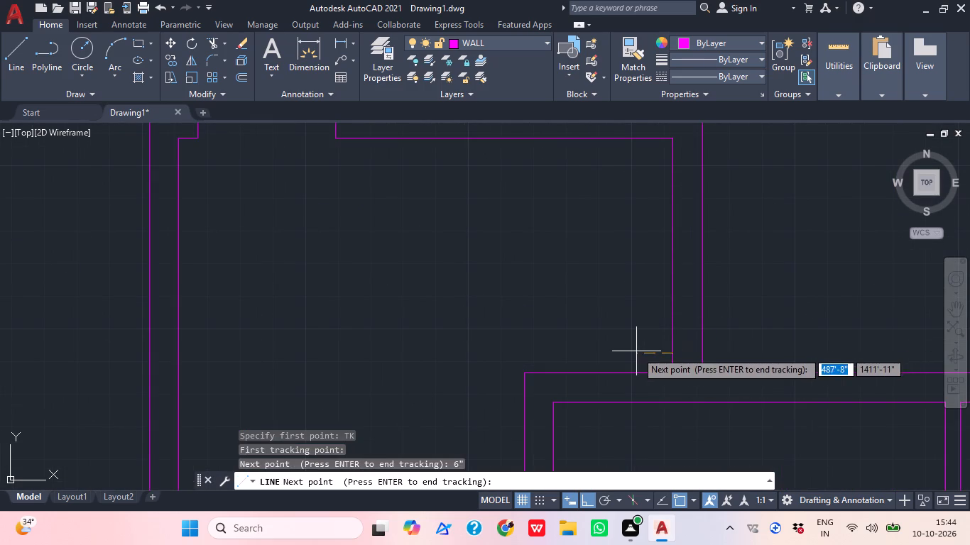
key(Return)
scroll(685, 344, up, 2)
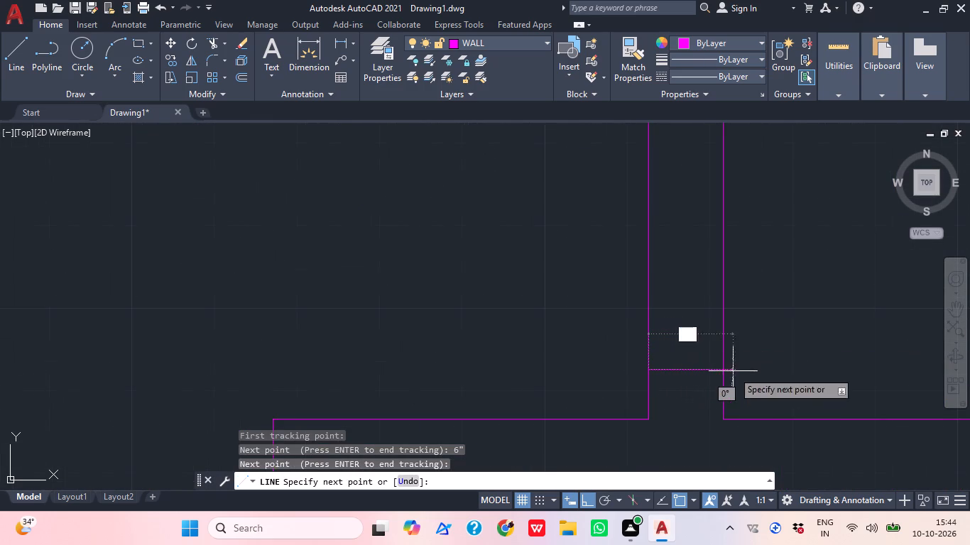
click(724, 368)
key(Escape)
Offset the jamb line in that vertical wall 3'6" upward.
key(o)
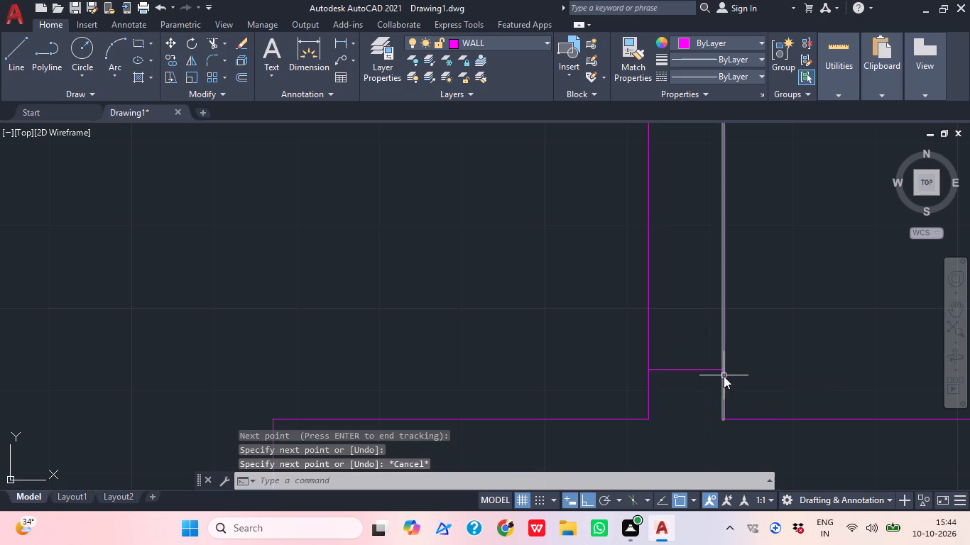
key(space)
text(3')
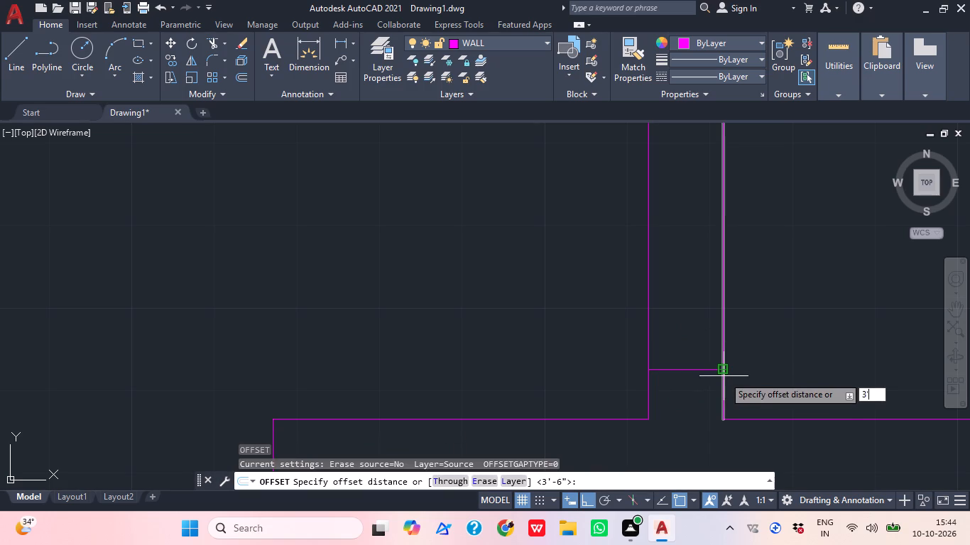
text(6")
key(Return)
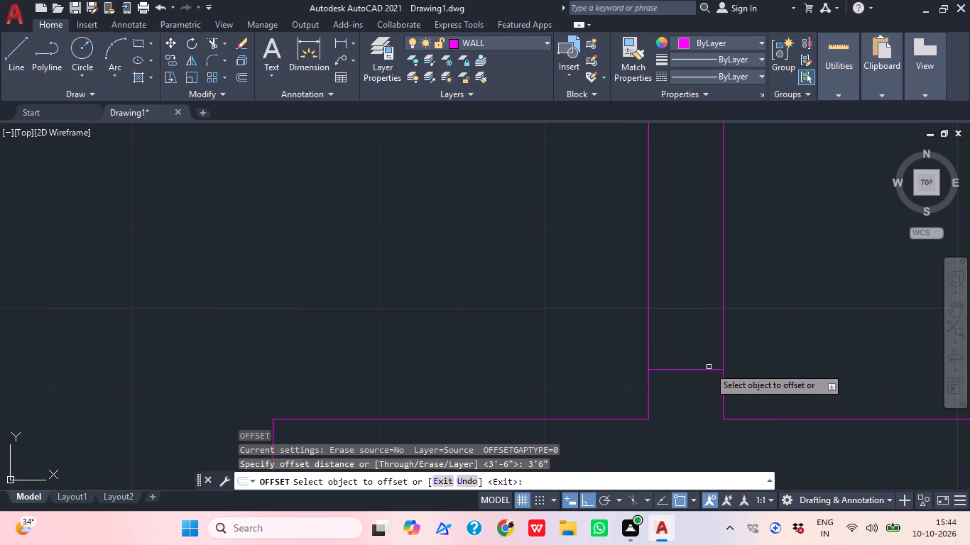
click(709, 371)
click(707, 316)
scroll(783, 309, down, 2)
middle_drag(822, 331, 726, 427)
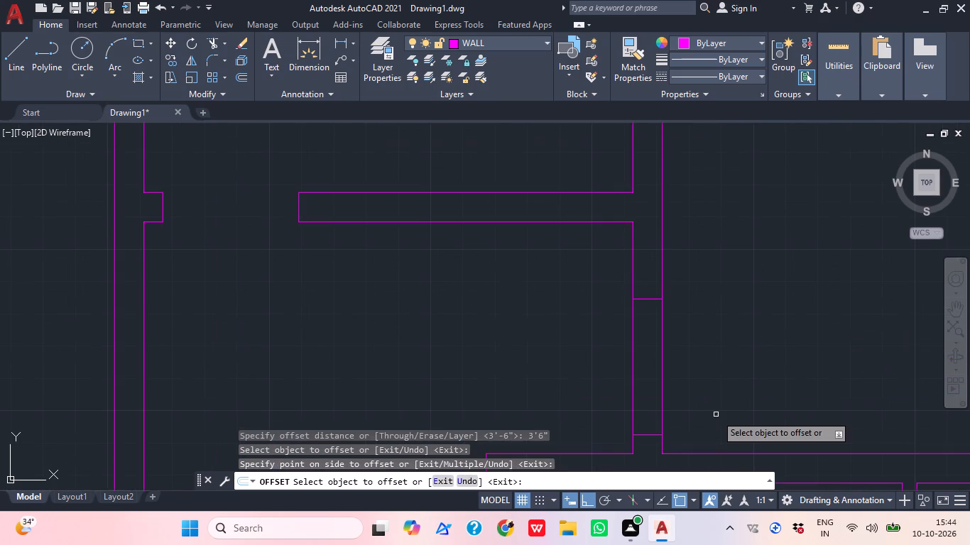
key(Escape)
Trim both wall lines between the two jamb lines to open the doorway in the vertical wall.
key(t)
text(R)
key(space)
drag(719, 378, 680, 380)
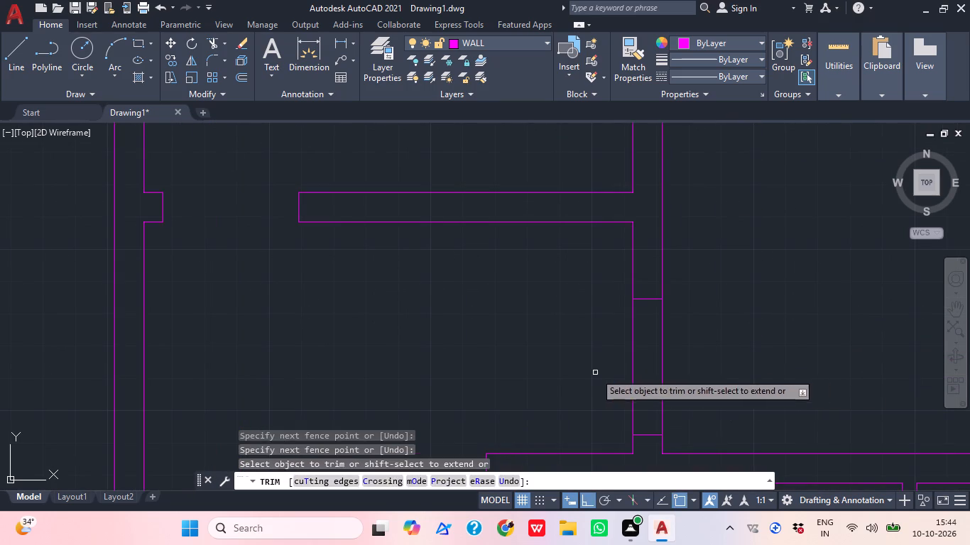
drag(595, 373, 621, 377)
drag(679, 368, 653, 369)
click(606, 368)
click(648, 377)
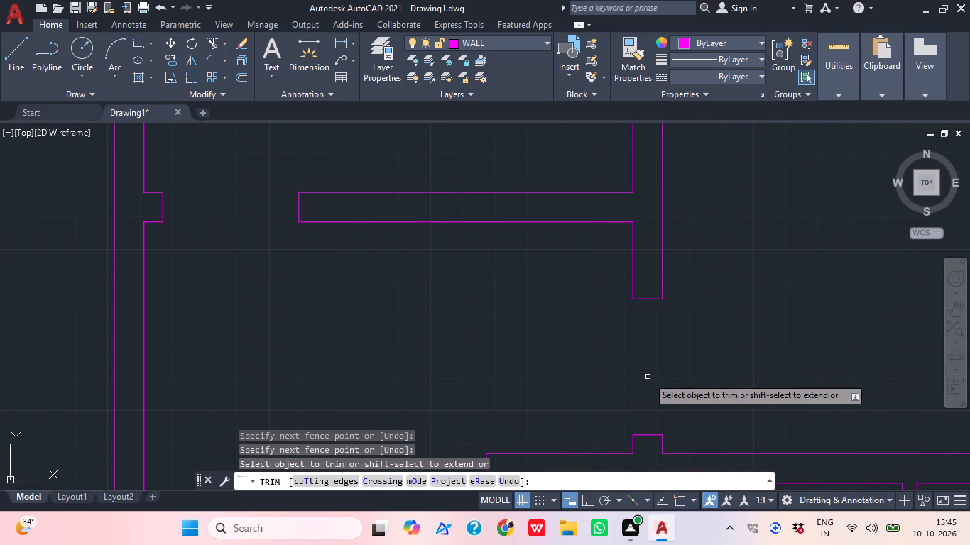
scroll(672, 372, down, 3)
middle_drag(751, 350, 671, 383)
key(Escape)
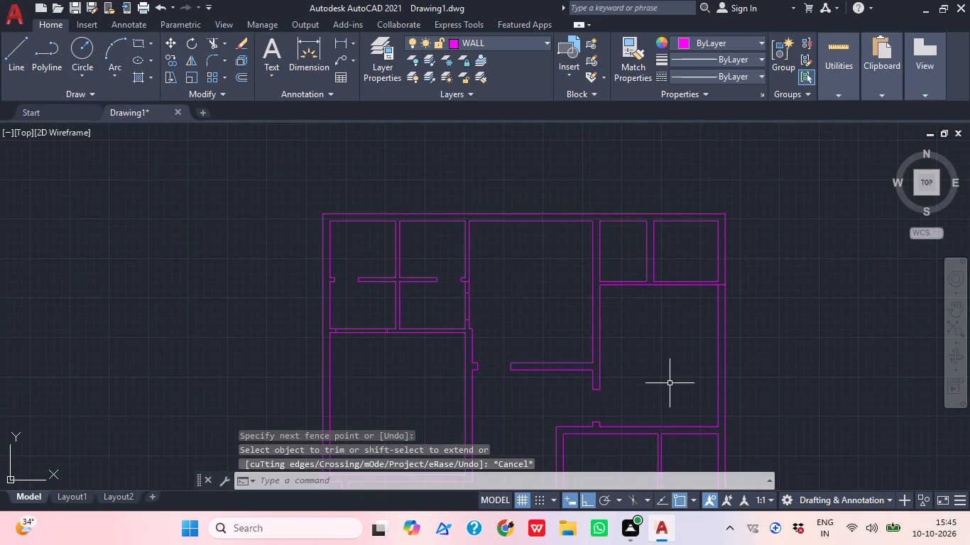
Draw a jamb line across the bottom wall of the small room right of the central room, roughly midway along its length.
scroll(643, 278, up, 1)
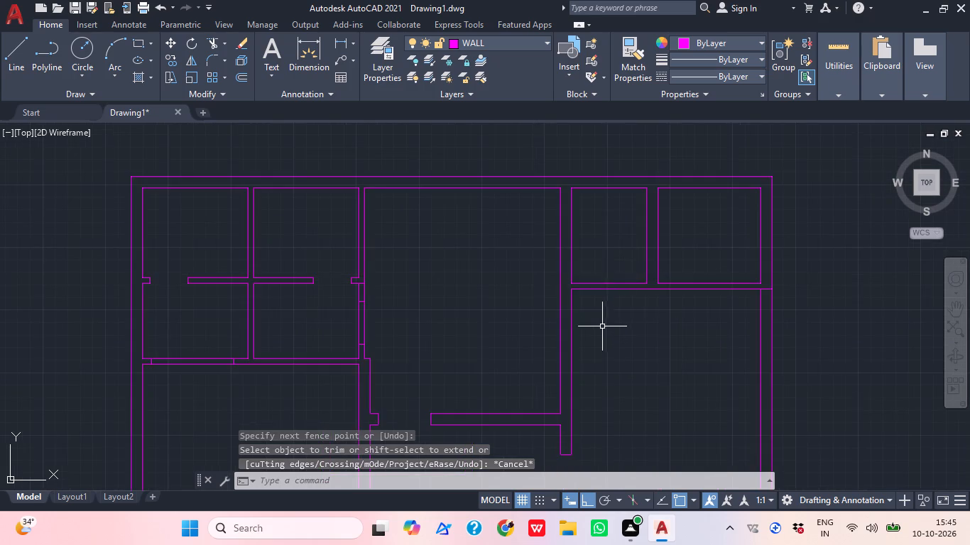
scroll(604, 329, up, 1)
middle_drag(614, 335, 625, 341)
text(L)
key(space)
scroll(648, 263, up, 1)
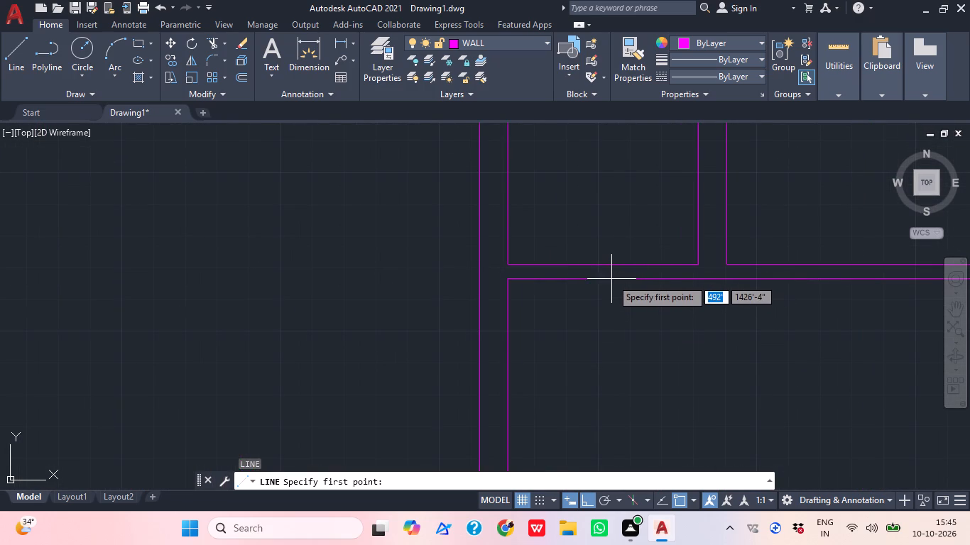
click(609, 277)
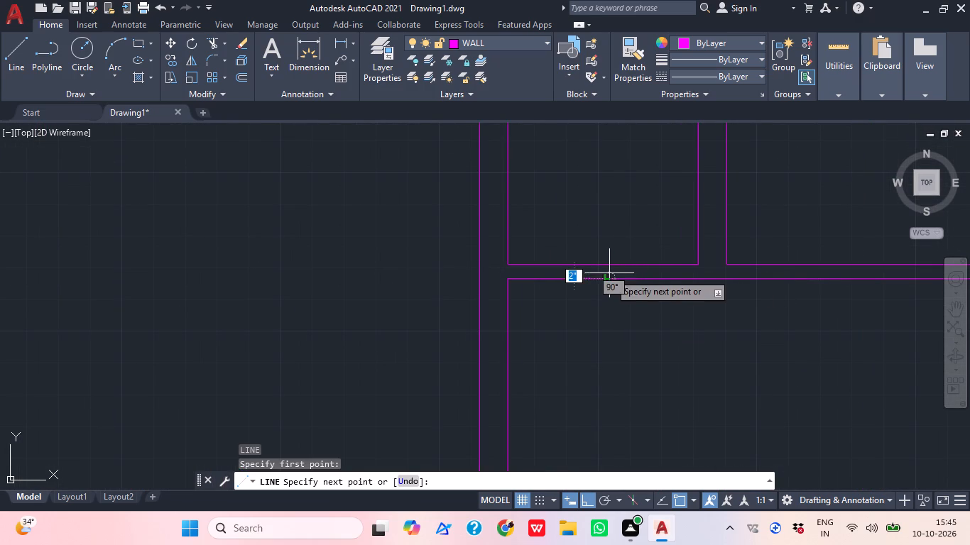
click(609, 269)
key(Escape)
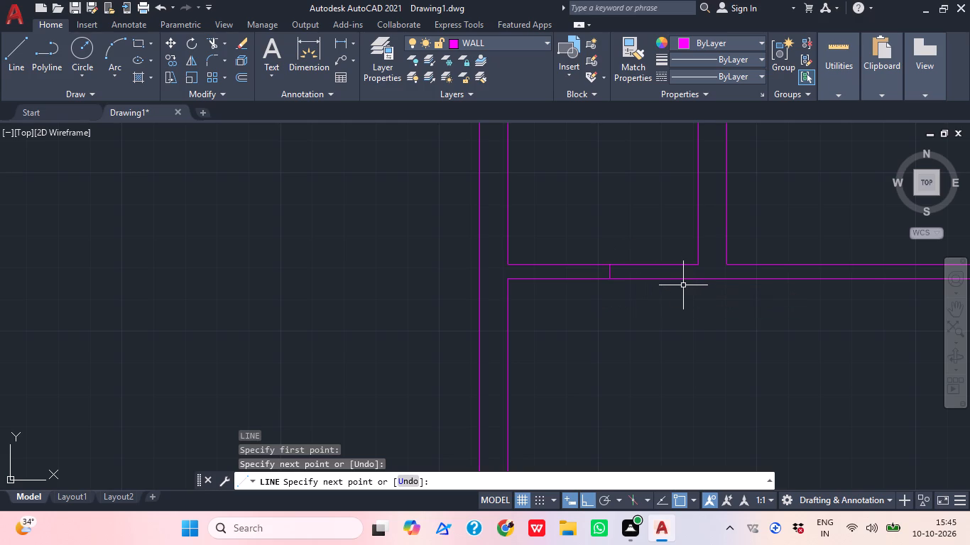
Draw a second jamb line across the same bottom wall, just short of the small room's lower-right corner.
text(L)
key(space)
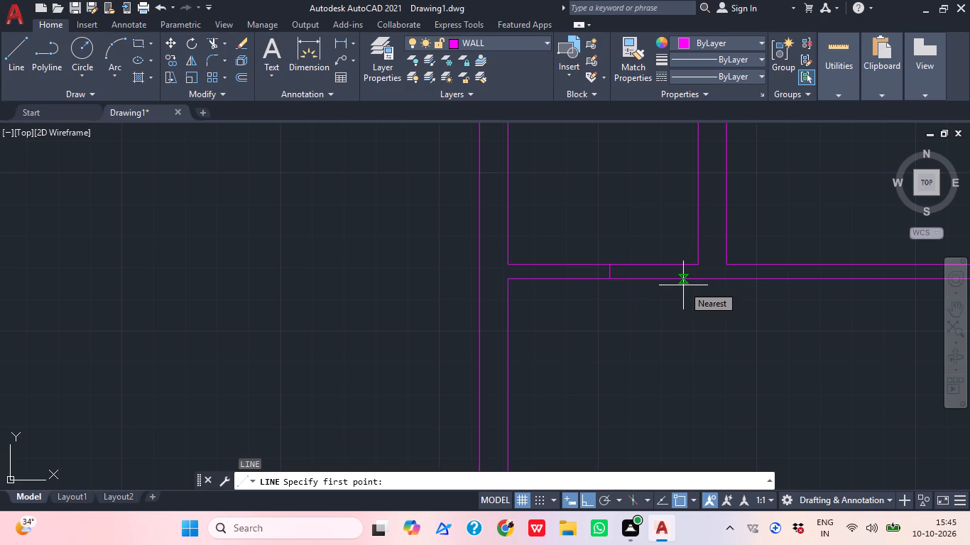
scroll(683, 285, up, 2)
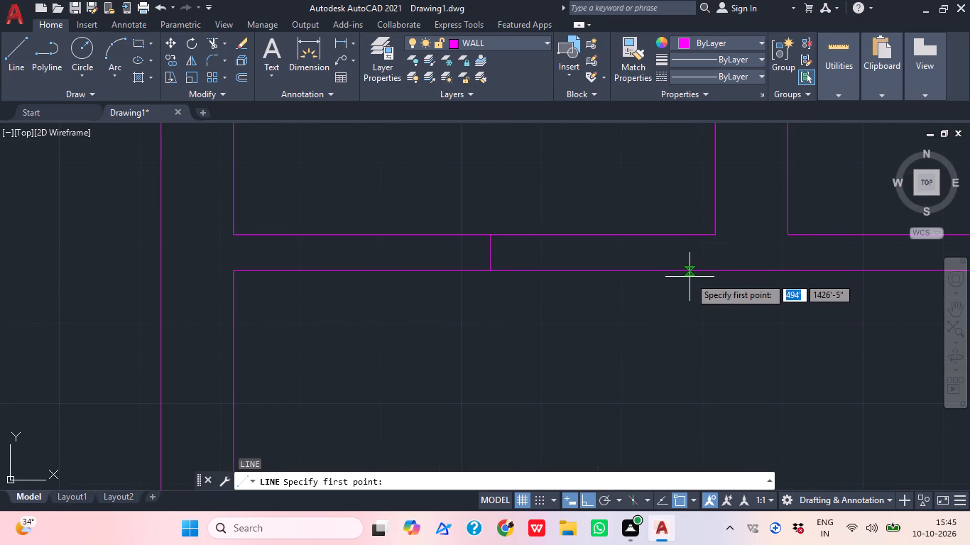
click(690, 273)
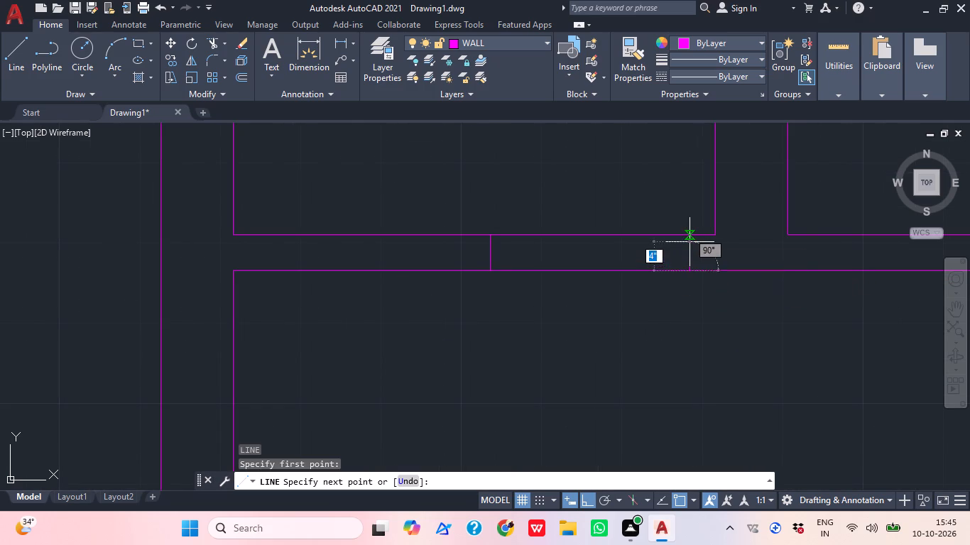
click(690, 240)
key(Escape)
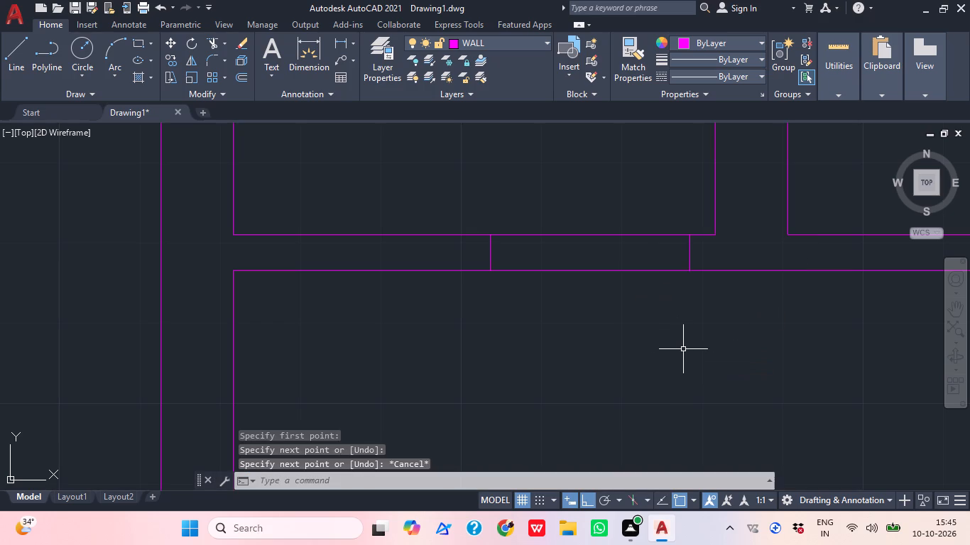
Trim both wall lines between the two jamb lines to open the doorway in the small room's bottom wall.
key(t)
text(R)
key(space)
click(656, 295)
click(615, 230)
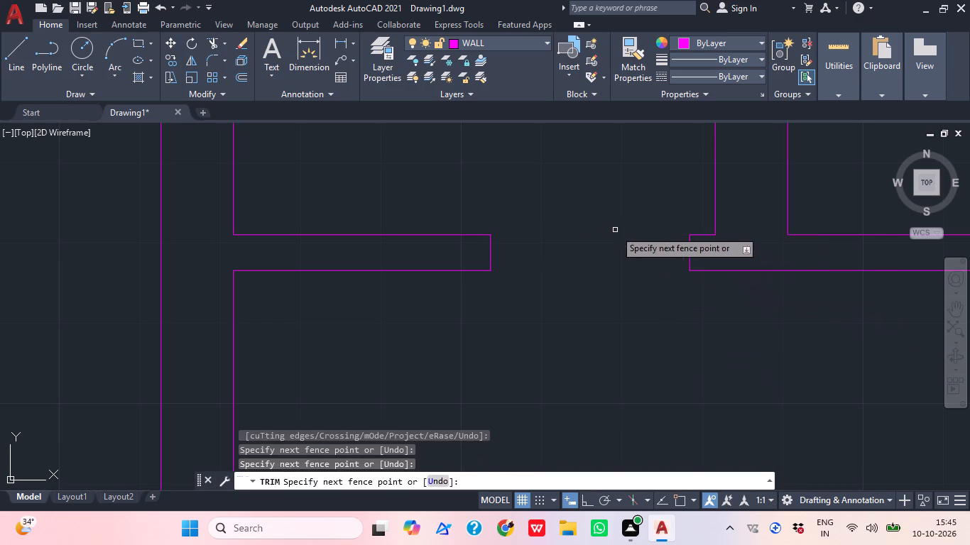
scroll(633, 246, down, 1)
middle_drag(727, 262, 651, 408)
key(Escape)
scroll(674, 340, down, 2)
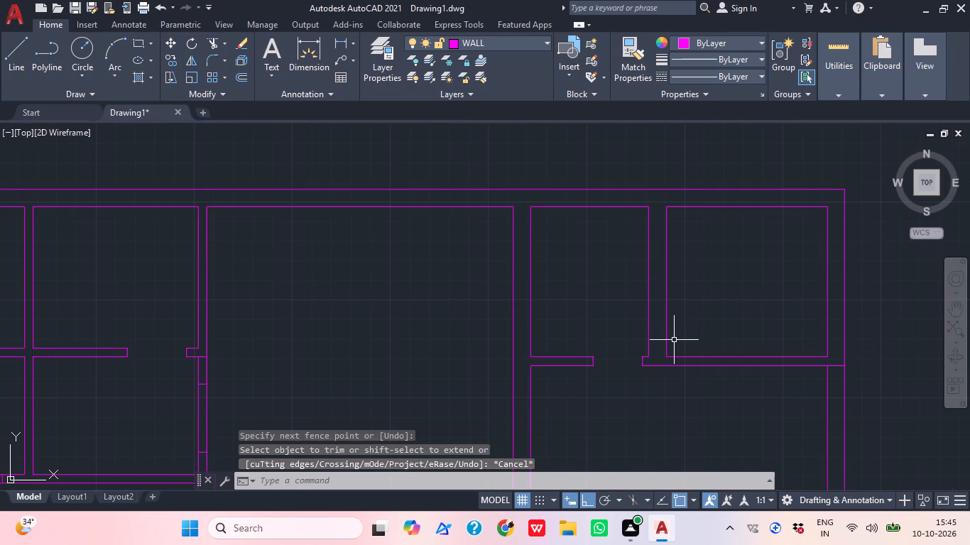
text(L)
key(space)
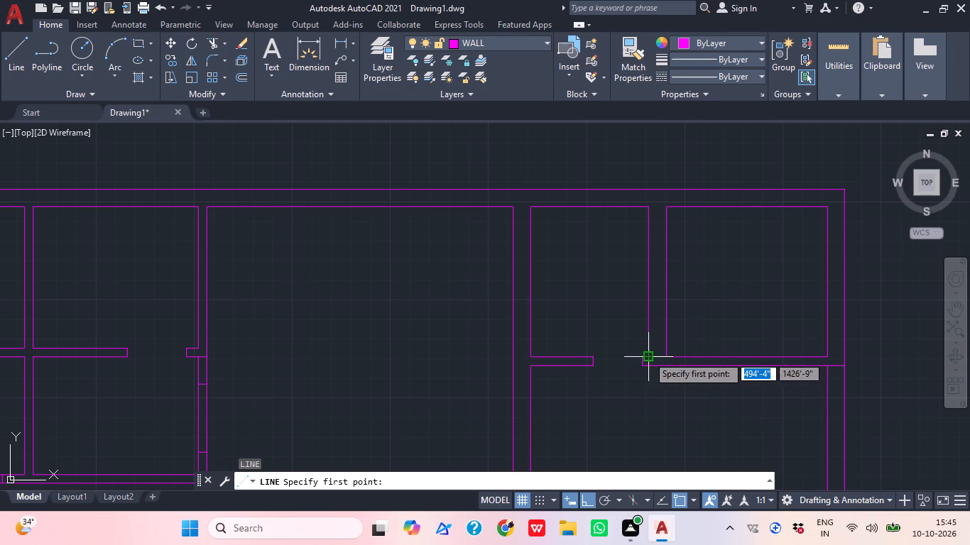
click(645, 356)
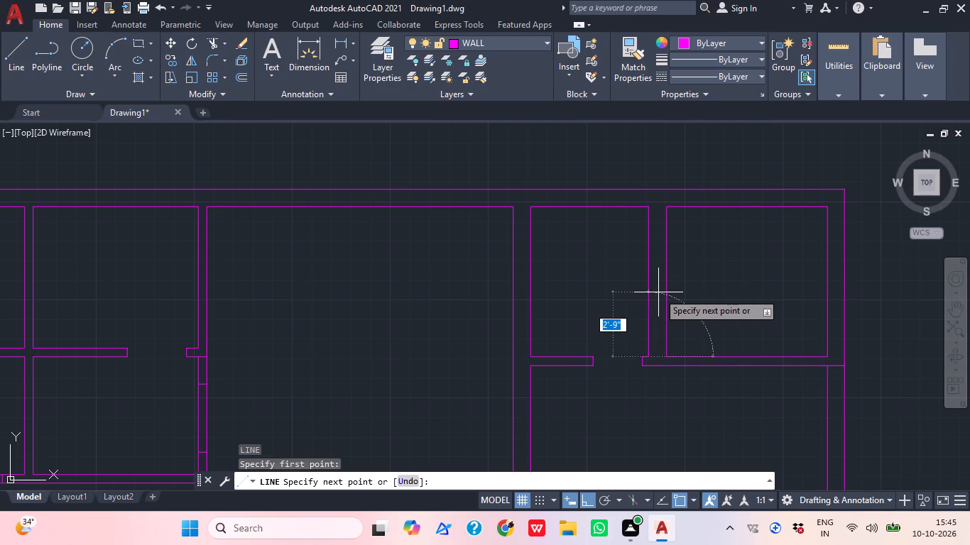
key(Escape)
Draw a line across the wall between the two upper-right rooms, tracked 6" above the smaller room's lower-right corner.
text(L TK)
key(space)
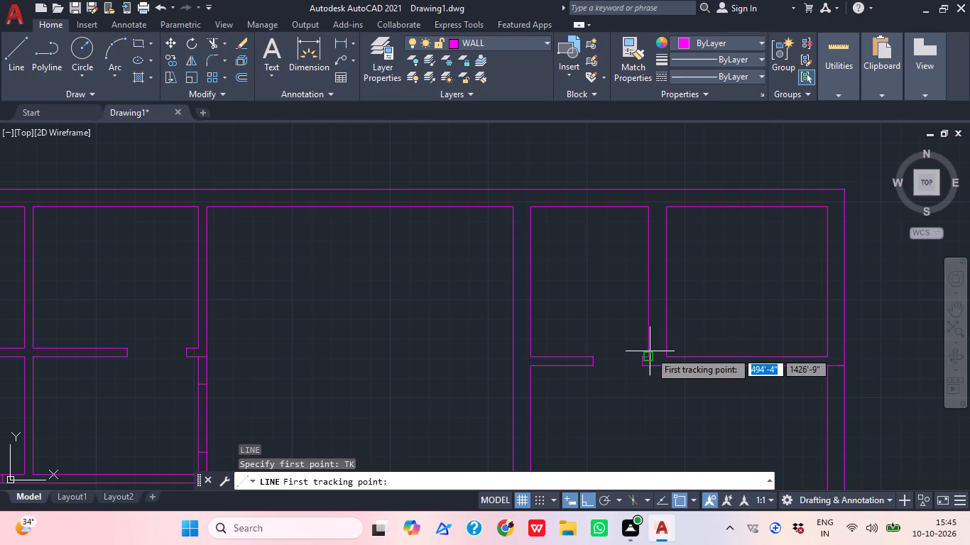
click(649, 356)
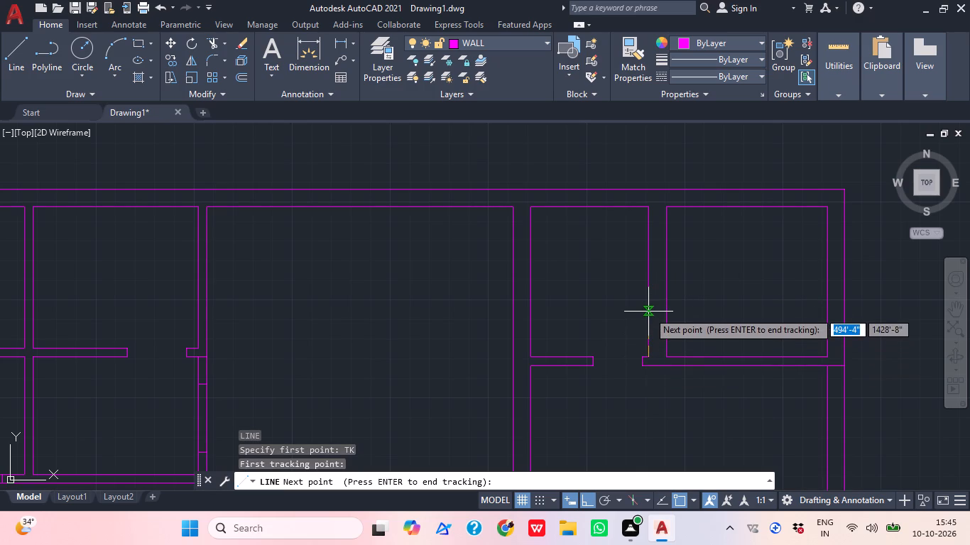
key(6)
key(shift+quotedbl)
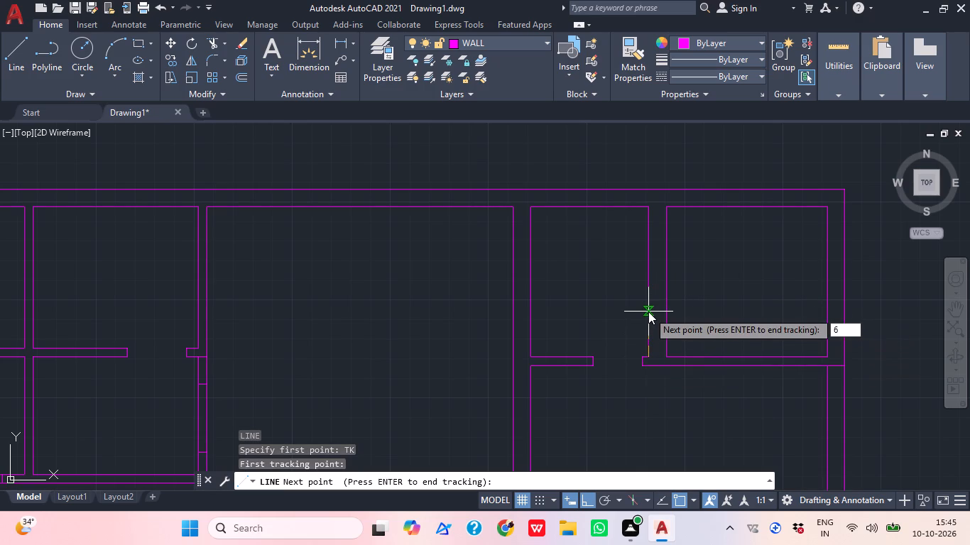
key(Return)
key(Return)
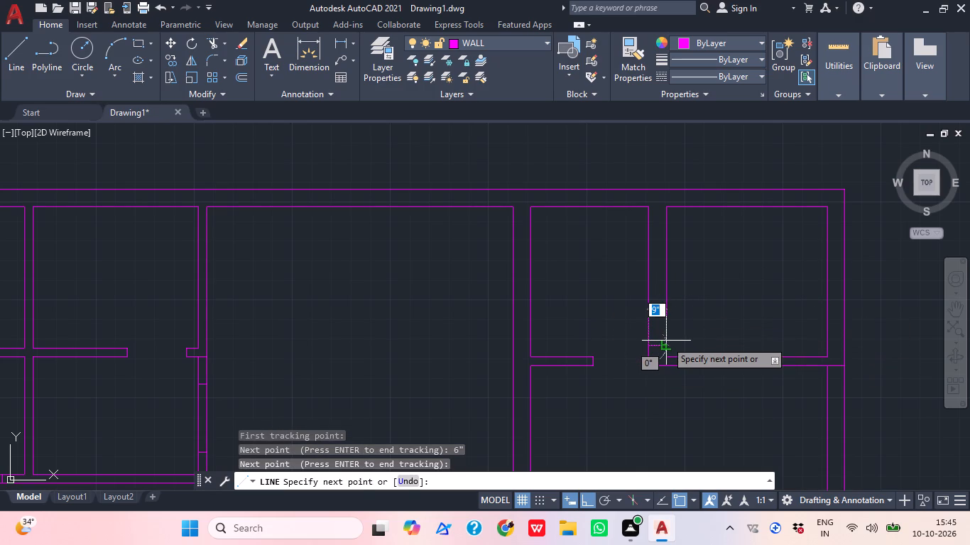
click(666, 341)
key(Escape)
Offset the jamb line between the two upper-right rooms 2'6" upward.
text(O)
key(space)
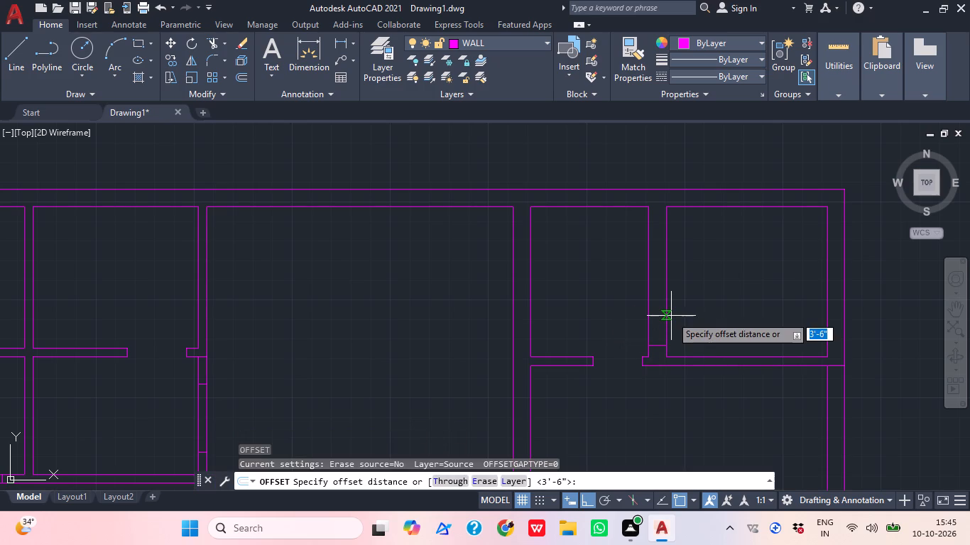
text(2'5)
key(BackSpace)
text(6")
key(Return)
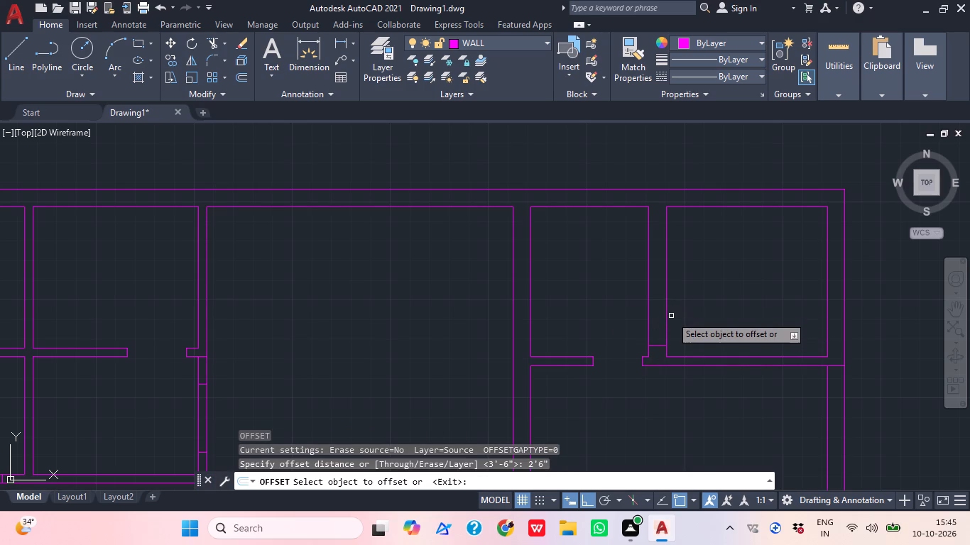
scroll(711, 358, up, 2)
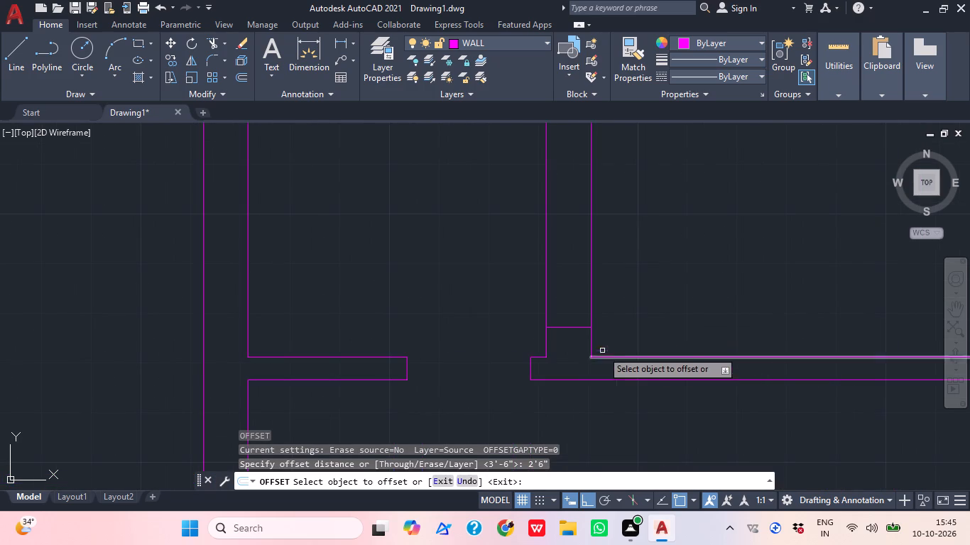
click(566, 327)
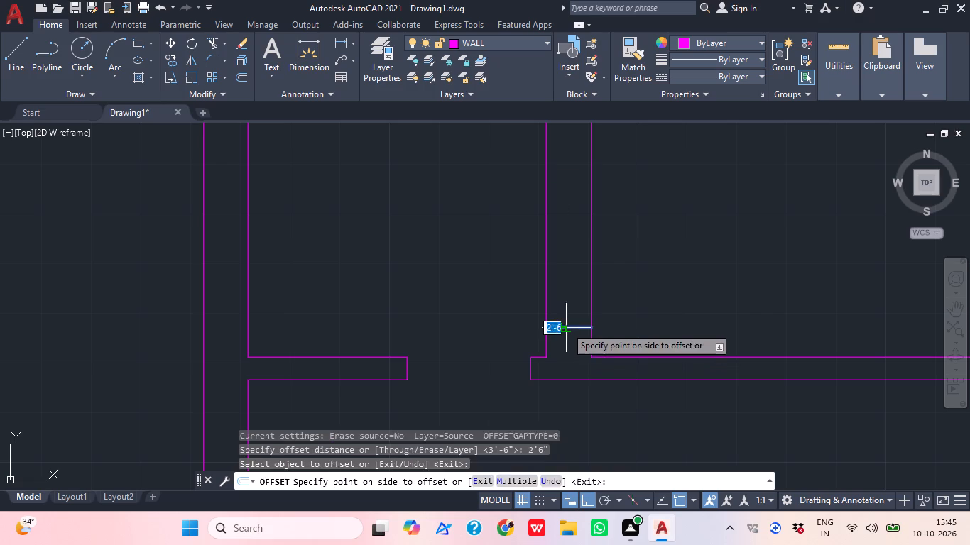
click(563, 295)
middle_drag(628, 285, 647, 322)
key(Escape)
Trim both wall lines between the jamb lines to open the doorway between the two upper-right rooms.
text(TR)
key(space)
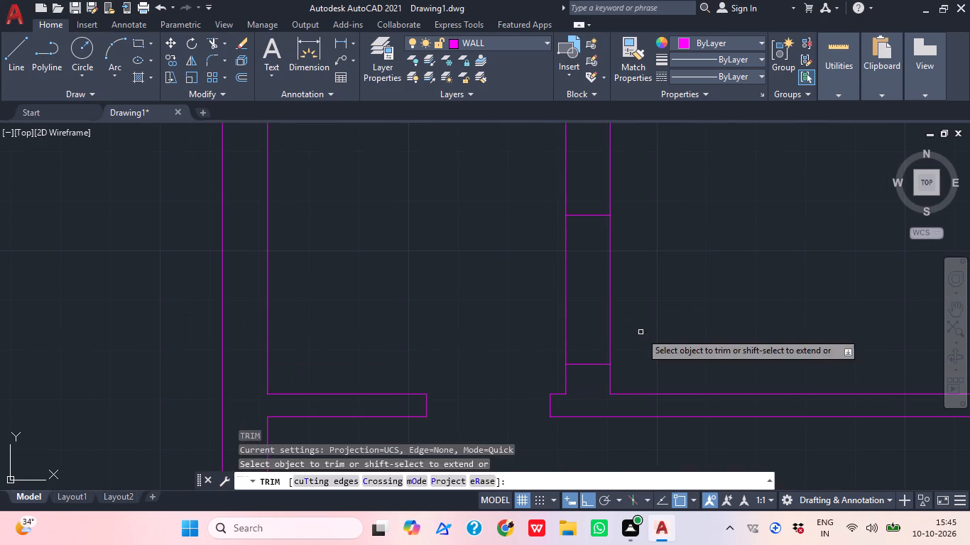
drag(638, 312, 565, 320)
click(505, 314)
key(Escape)
Draw a line across the right wall of the large left room, tracked 6" above the room's inner lower-right corner.
scroll(558, 309, down, 4)
middle_drag(636, 380, 658, 318)
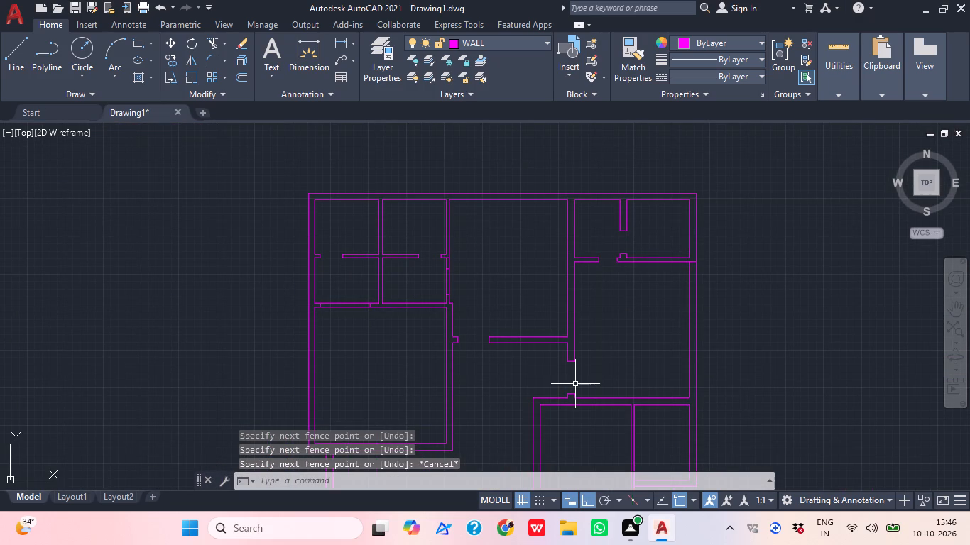
middle_drag(585, 395, 692, 288)
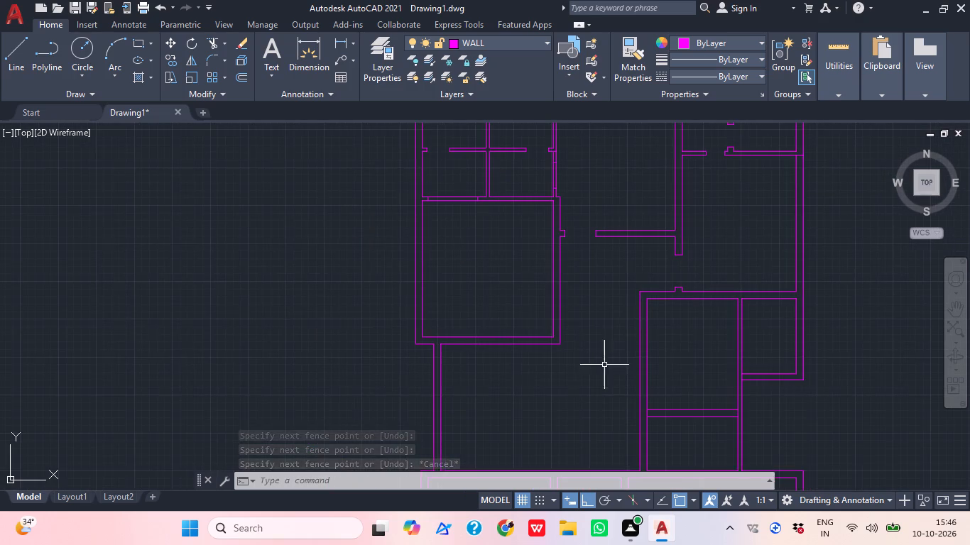
middle_drag(665, 380, 637, 385)
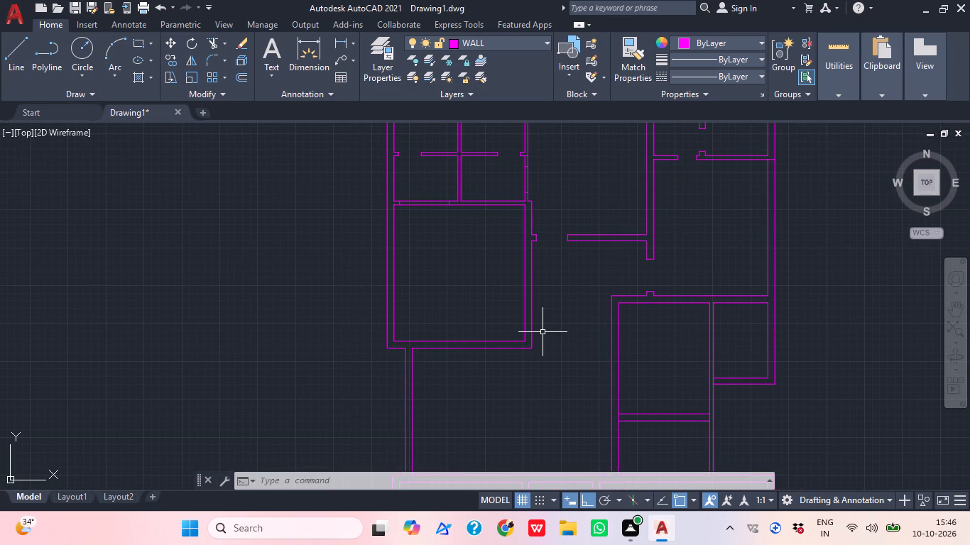
scroll(542, 334, up, 2)
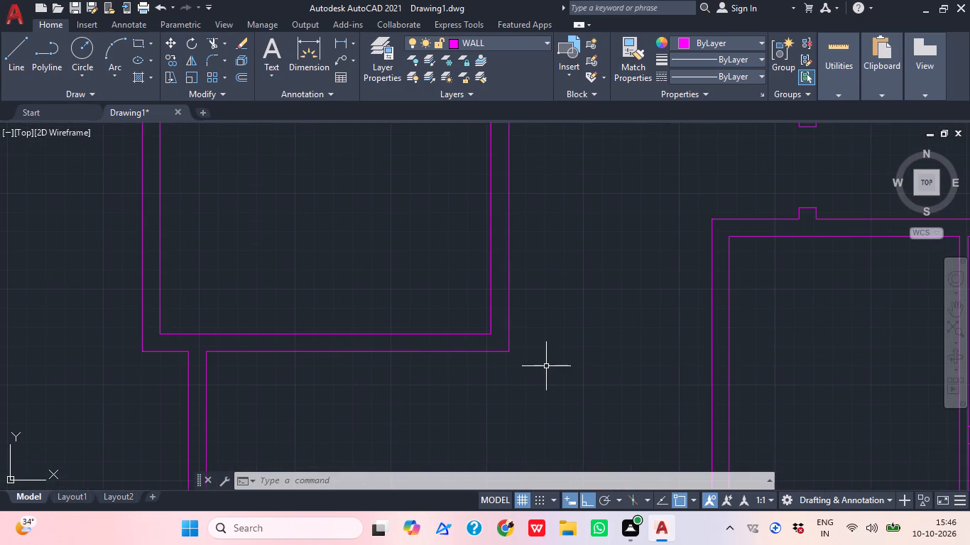
text(L TK)
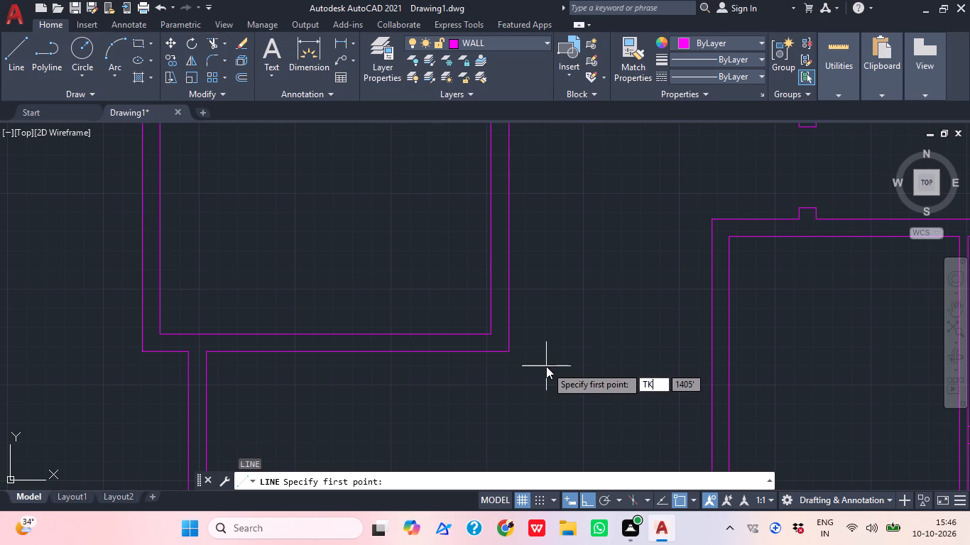
key(space)
scroll(505, 336, up, 1)
click(483, 333)
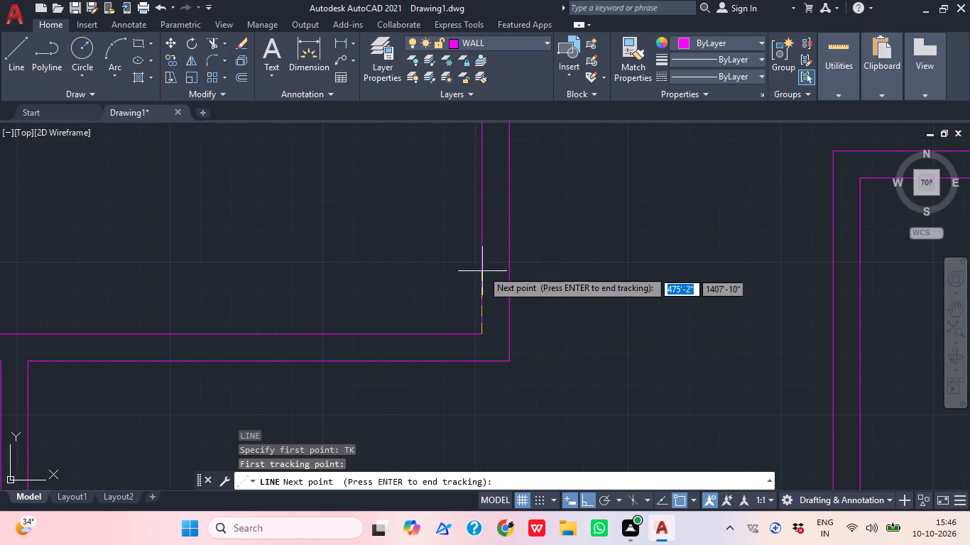
key(6)
key(shift+quotedbl)
key(Return)
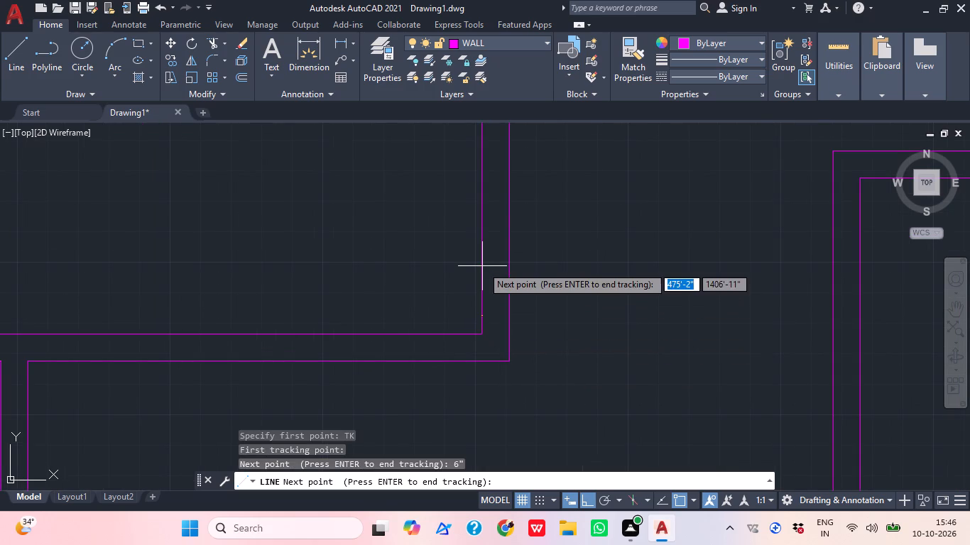
key(Return)
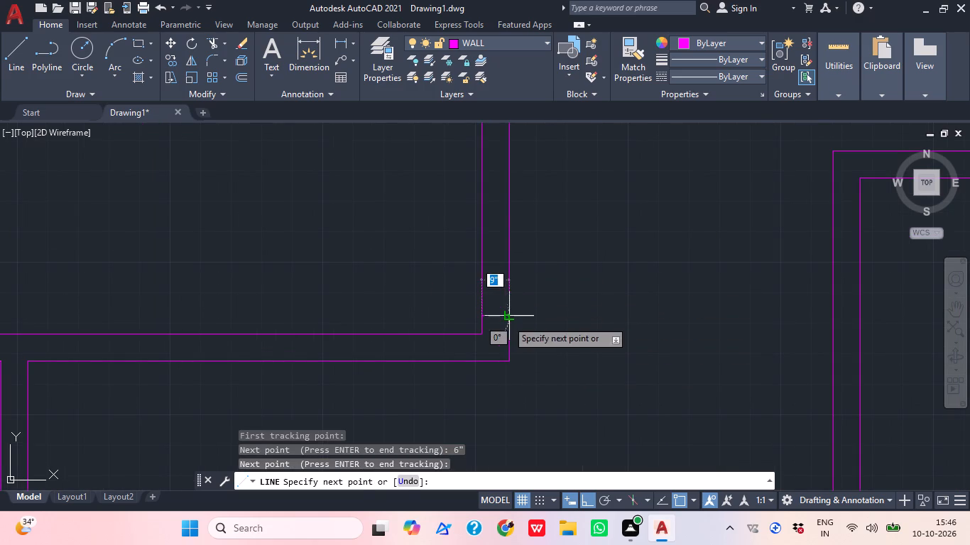
click(507, 320)
key(Escape)
Offset the jamb line in the large left room's right wall 3'6" upward.
key(p)
key(o)
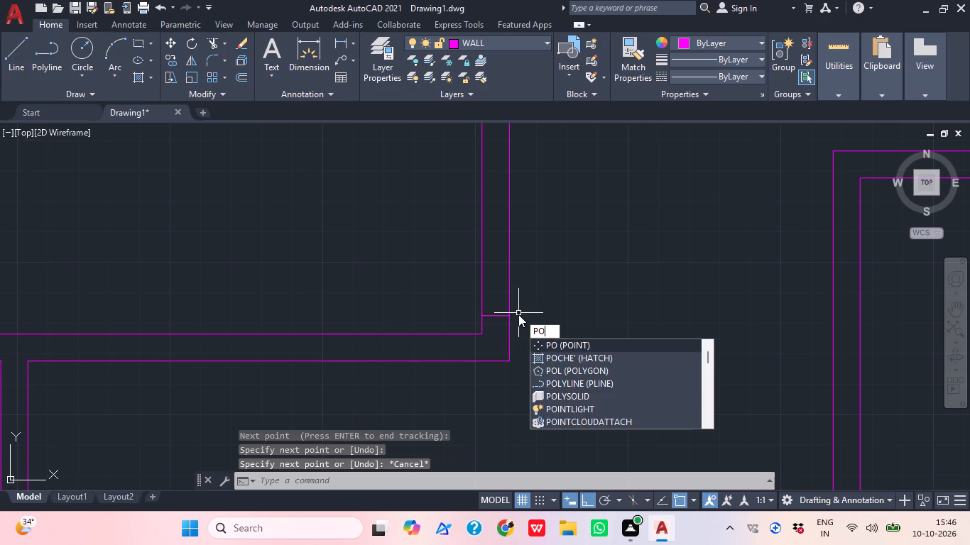
key(Escape)
text(O)
key(space)
text(3'6")
key(Return)
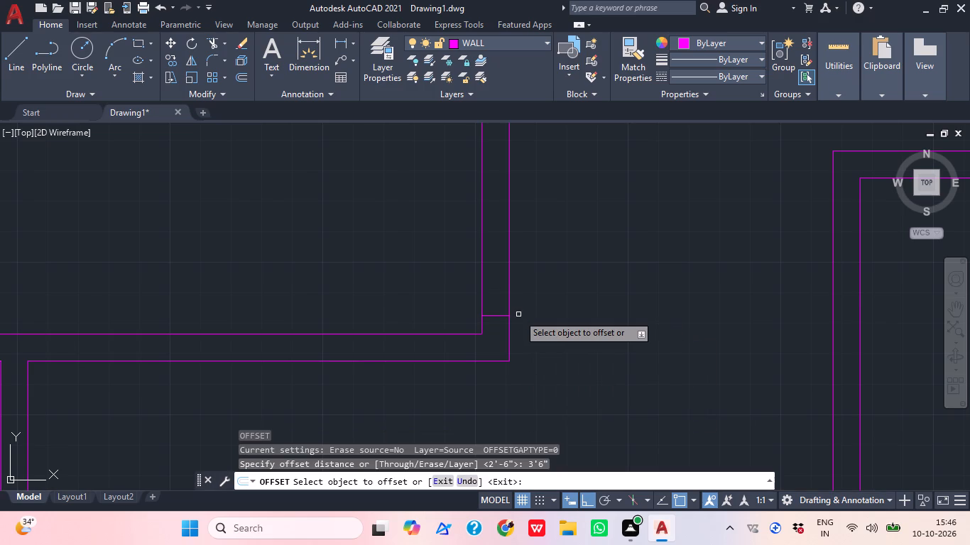
scroll(518, 314, up, 1)
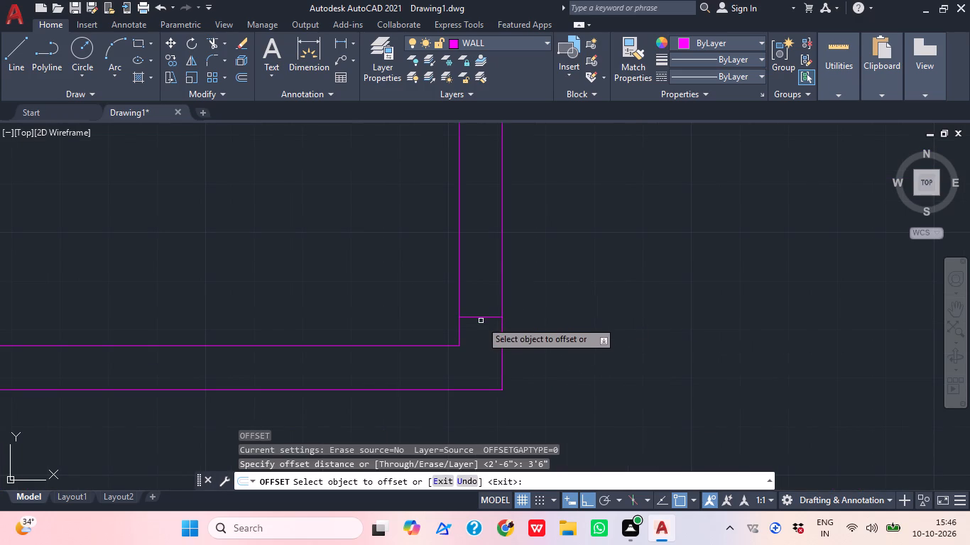
click(481, 317)
click(470, 276)
scroll(481, 293, down, 2)
middle_drag(499, 324, 503, 367)
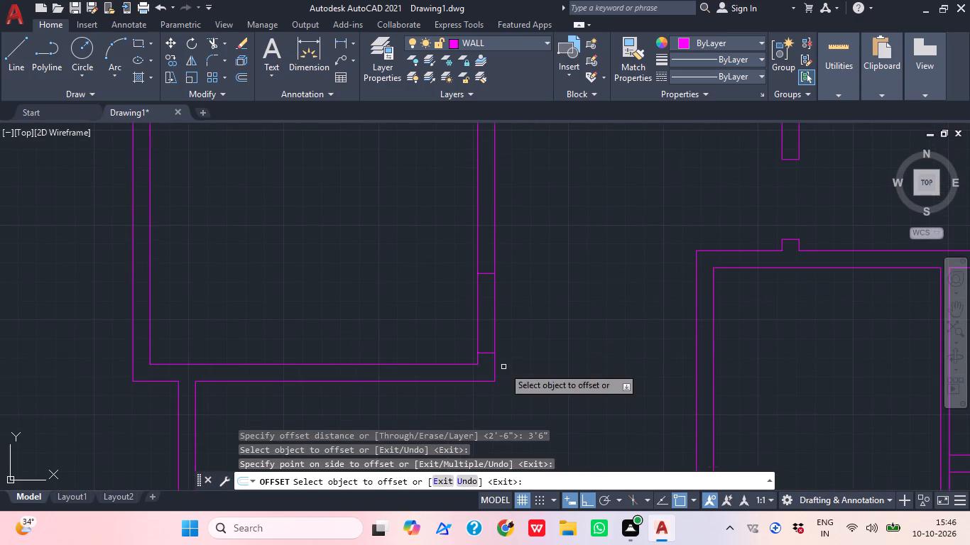
key(Escape)
key(grave)
key(Escape)
Trim both wall lines between the two jamb lines to open the doorway in the large left room's right wall.
text(TR)
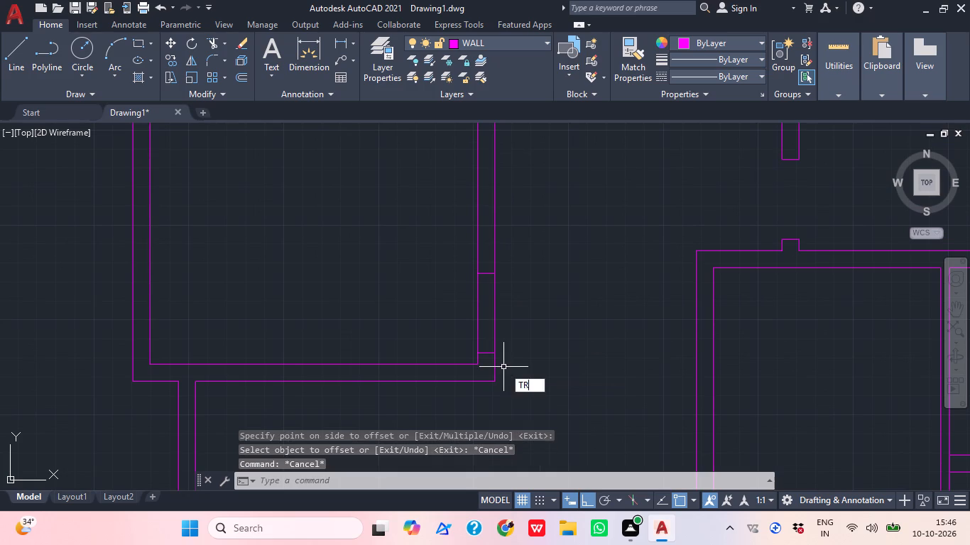
key(space)
drag(523, 329, 489, 329)
click(427, 318)
click(527, 320)
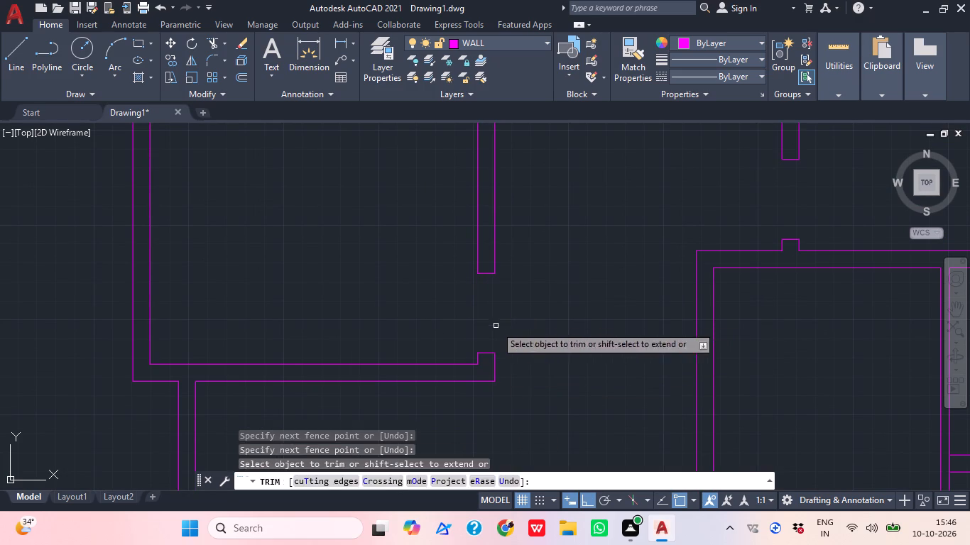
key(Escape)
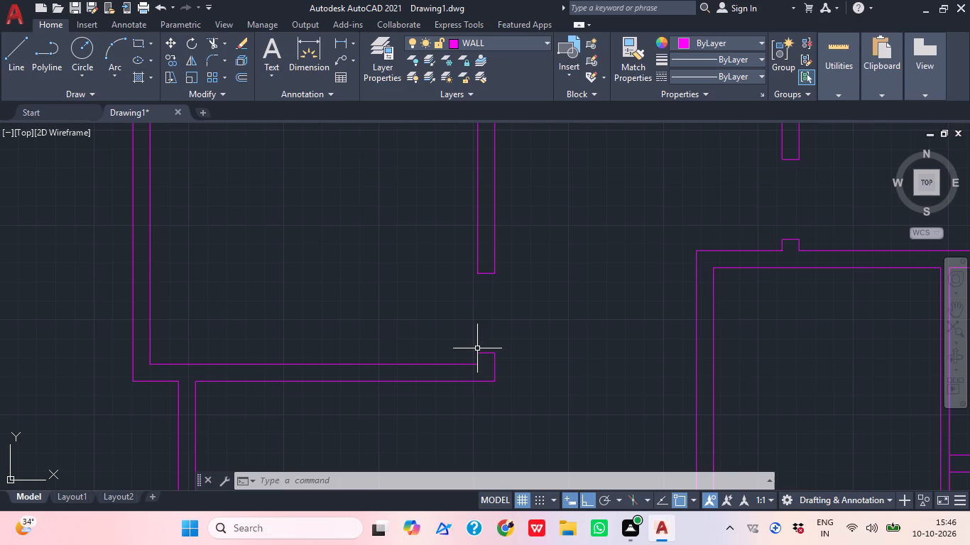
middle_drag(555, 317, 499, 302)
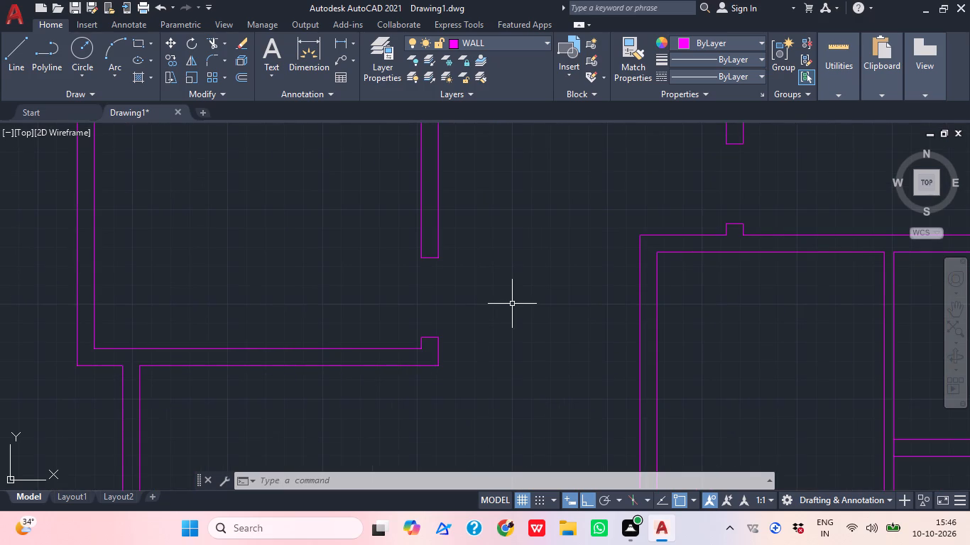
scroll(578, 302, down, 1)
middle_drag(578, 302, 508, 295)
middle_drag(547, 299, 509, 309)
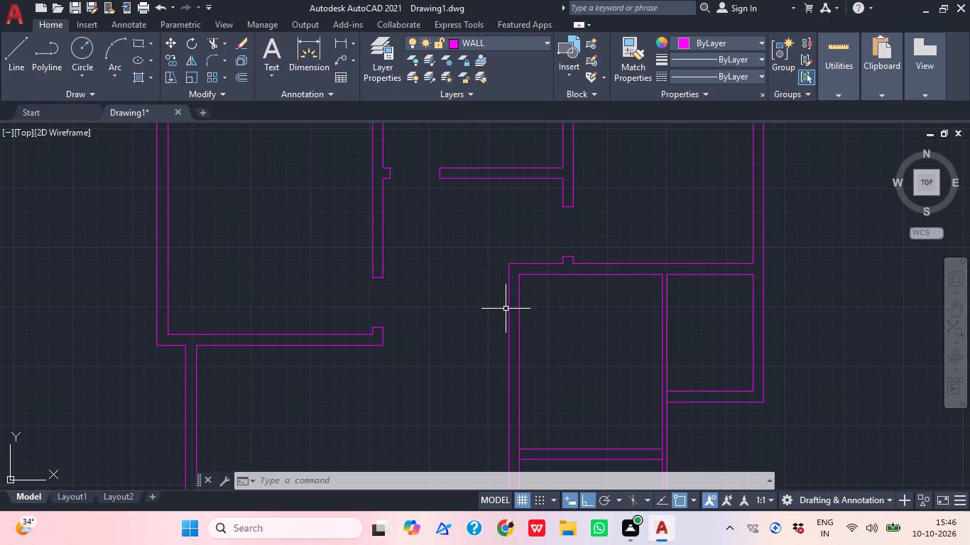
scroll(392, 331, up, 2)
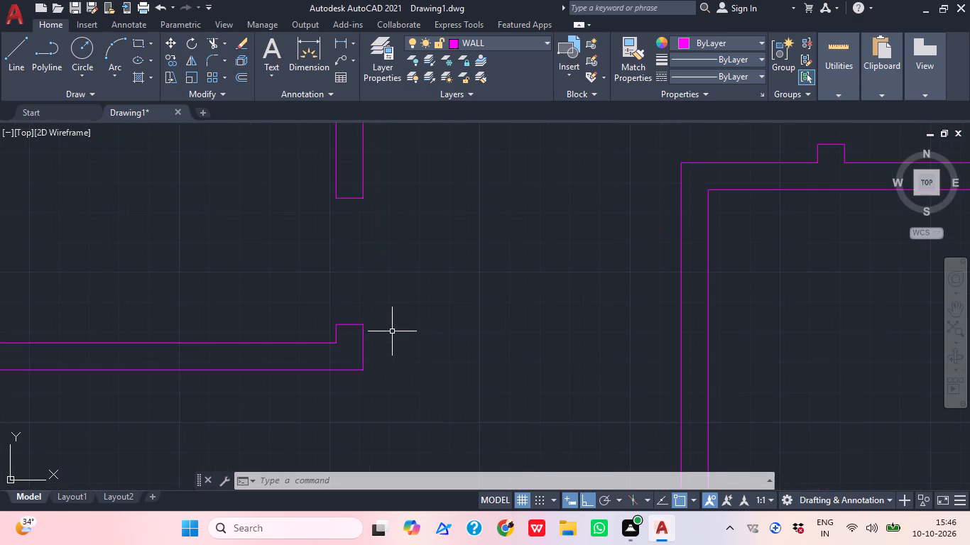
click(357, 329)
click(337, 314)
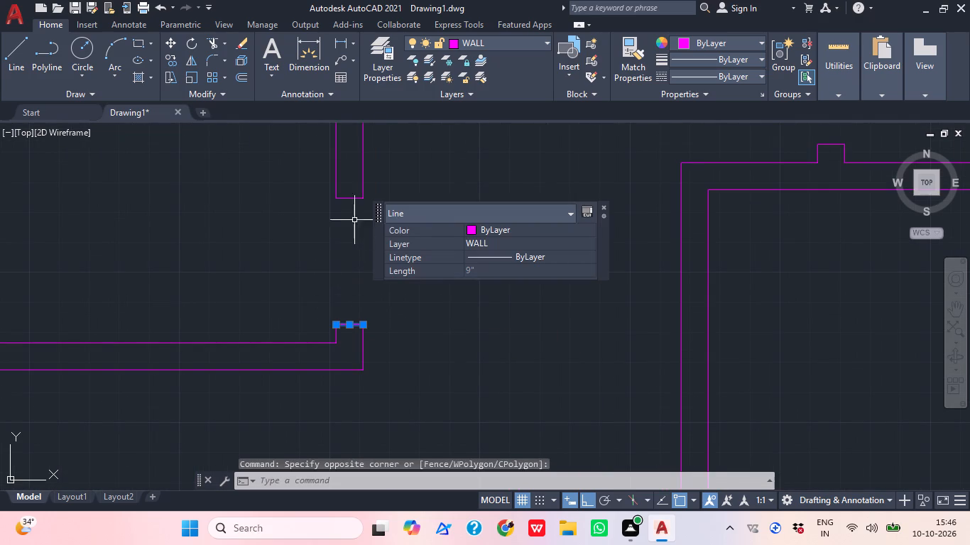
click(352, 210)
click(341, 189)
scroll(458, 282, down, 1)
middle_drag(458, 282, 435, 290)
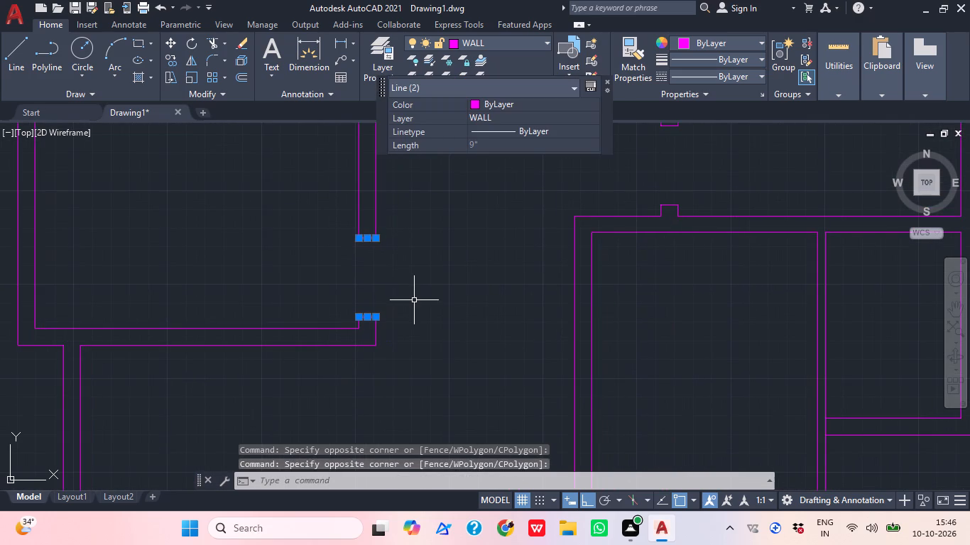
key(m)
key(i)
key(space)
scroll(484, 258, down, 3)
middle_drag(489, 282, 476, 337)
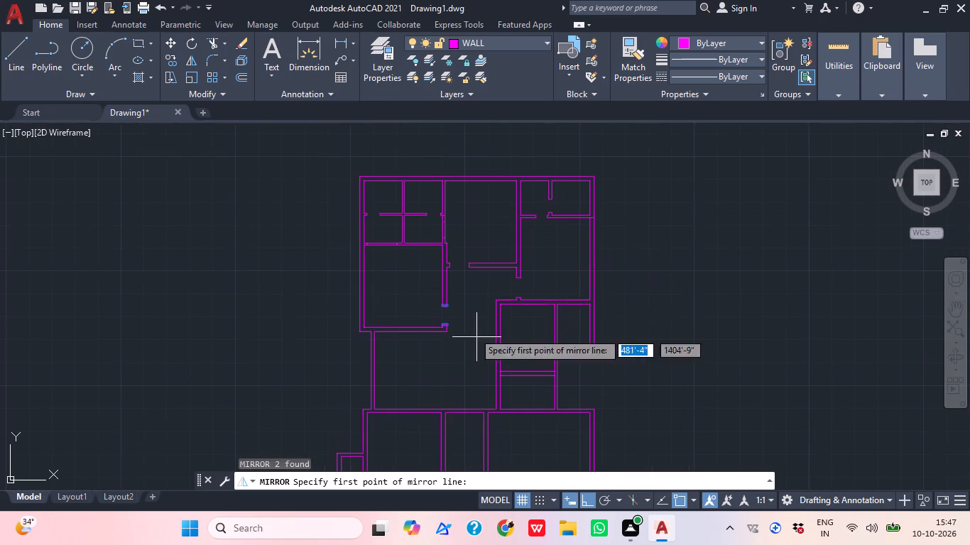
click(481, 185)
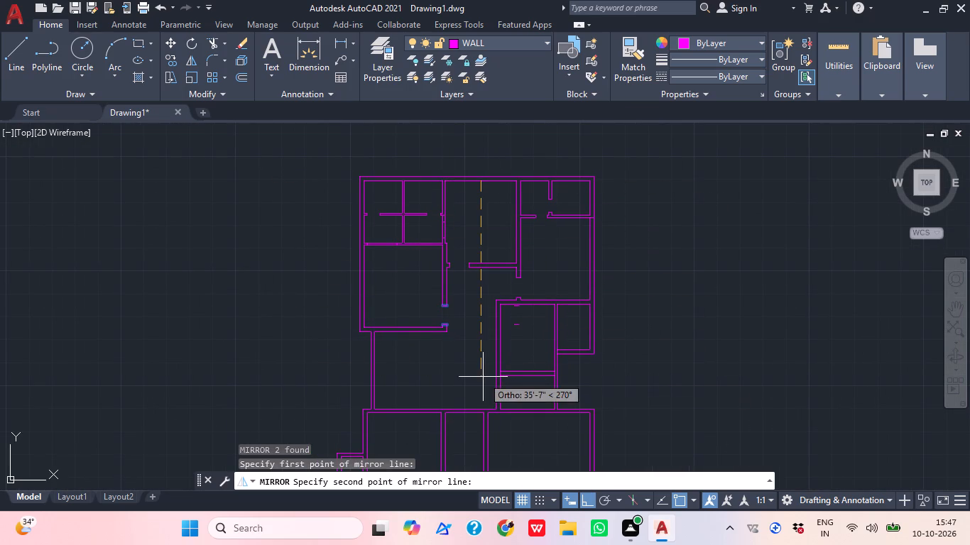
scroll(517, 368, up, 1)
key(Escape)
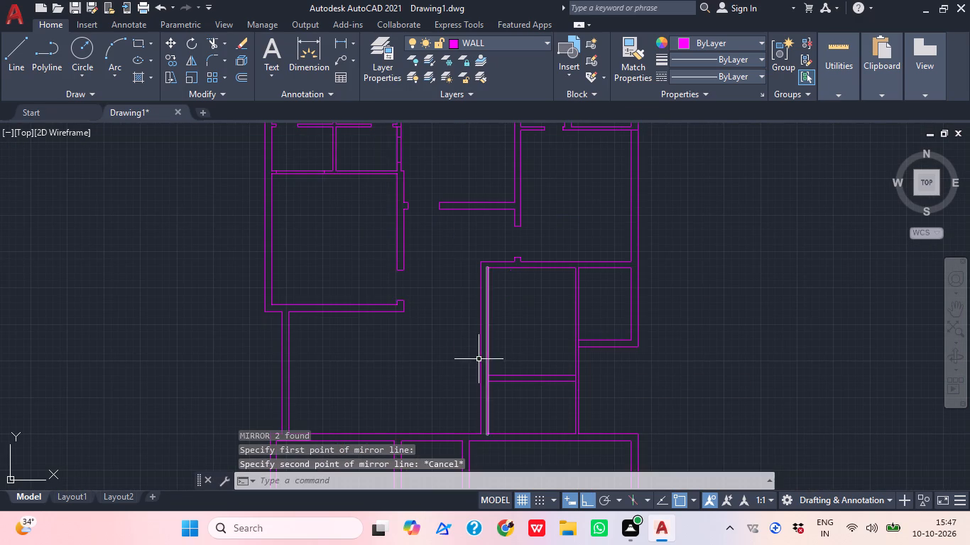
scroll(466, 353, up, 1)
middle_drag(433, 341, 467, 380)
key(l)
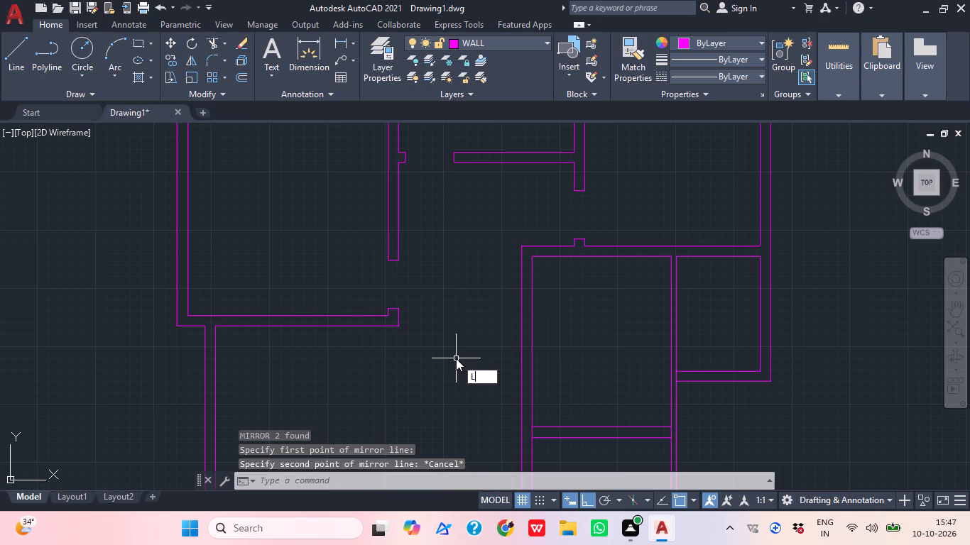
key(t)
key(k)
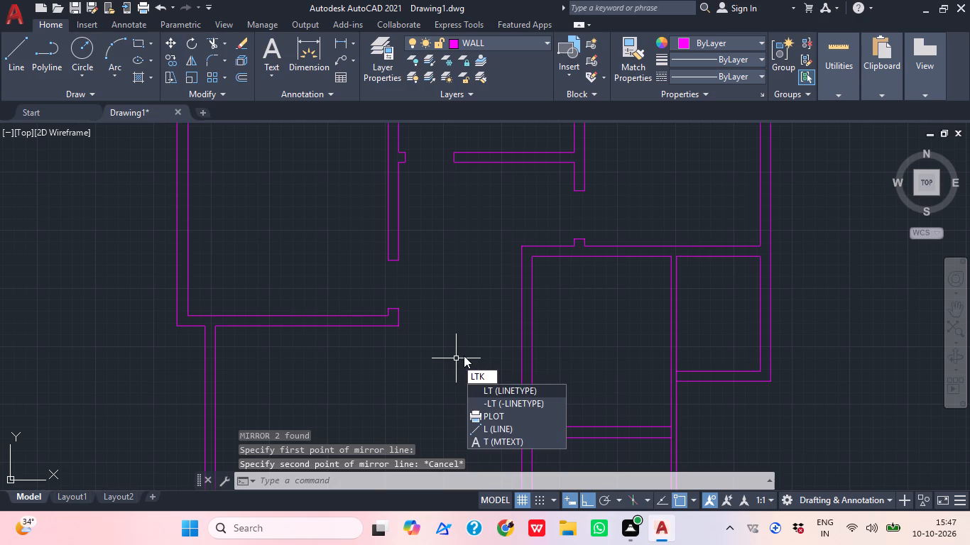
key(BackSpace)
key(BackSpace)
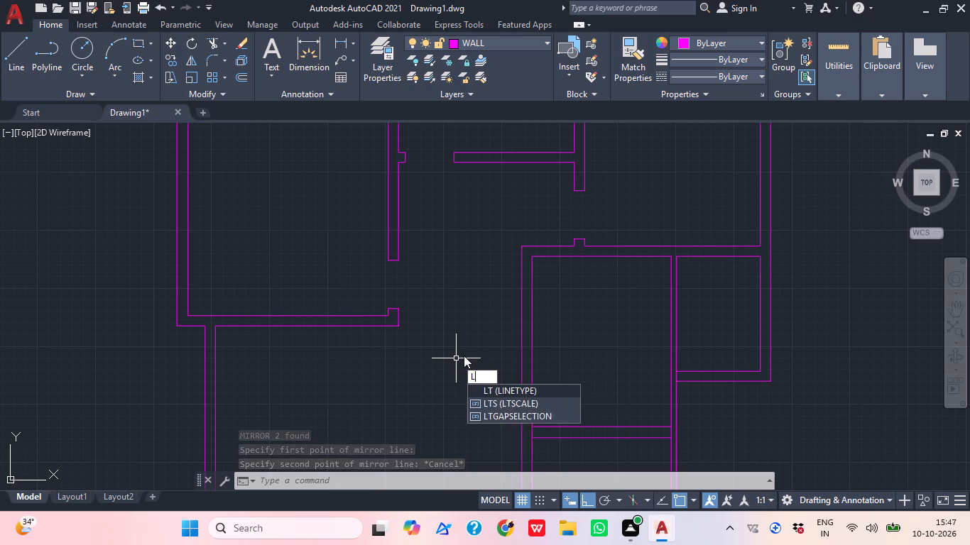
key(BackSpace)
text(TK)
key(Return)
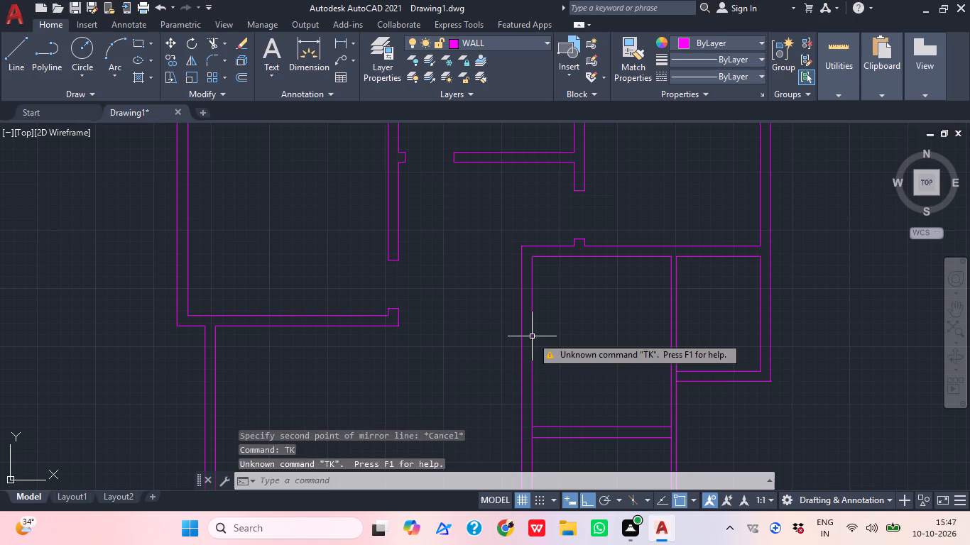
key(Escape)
Draw a line across the left wall of the room below the upper-right room, tracked 6" below its inner upper-left corner.
key(l)
key(space)
text(TK)
key(space)
scroll(531, 246, up, 1)
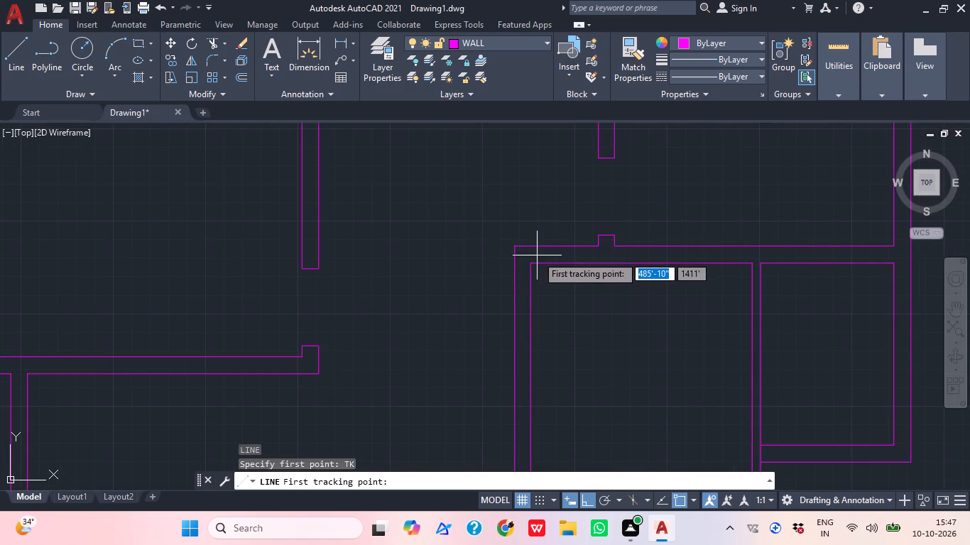
click(527, 264)
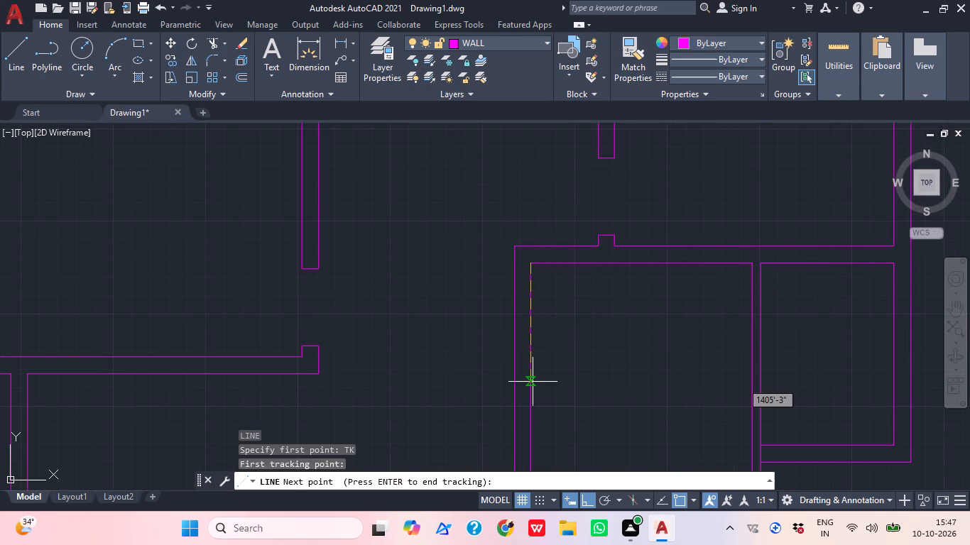
text(6")
key(Return)
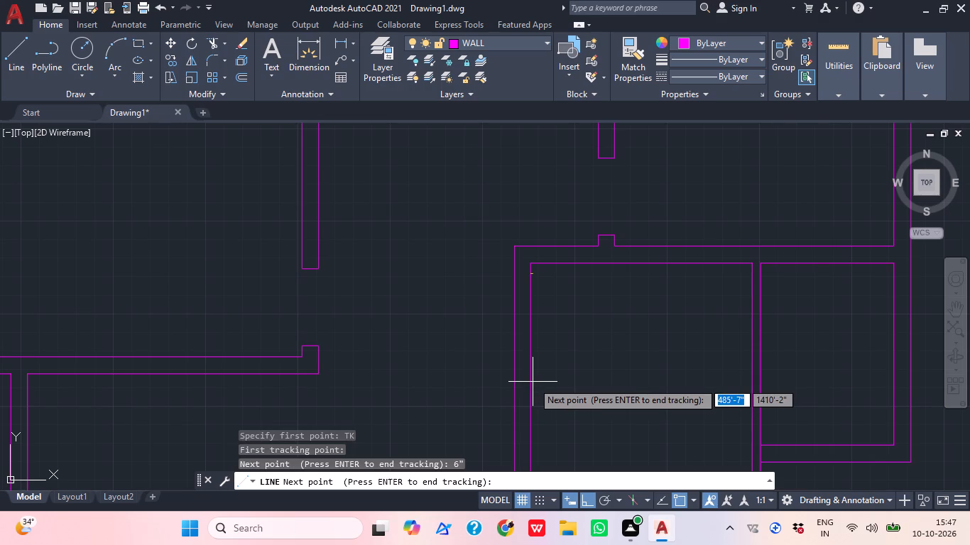
key(Return)
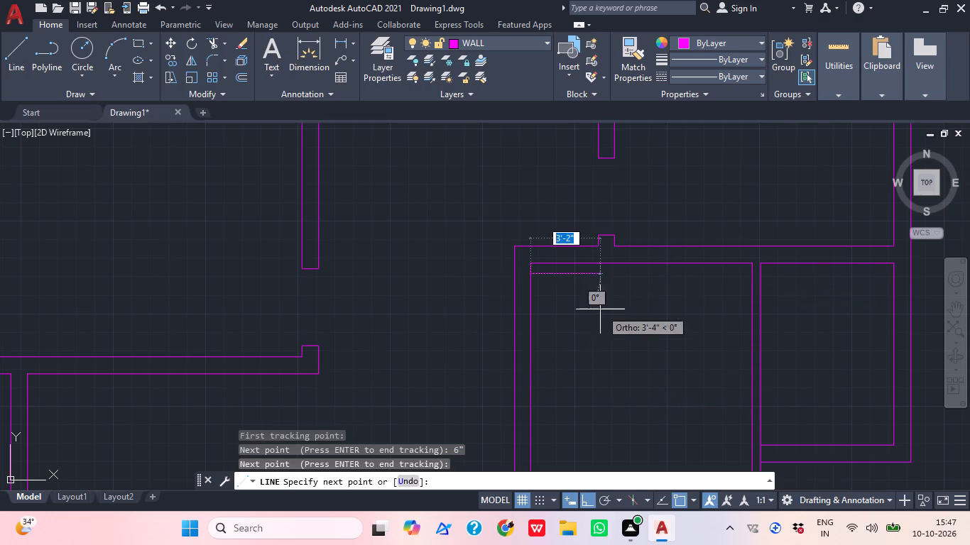
scroll(516, 283, up, 2)
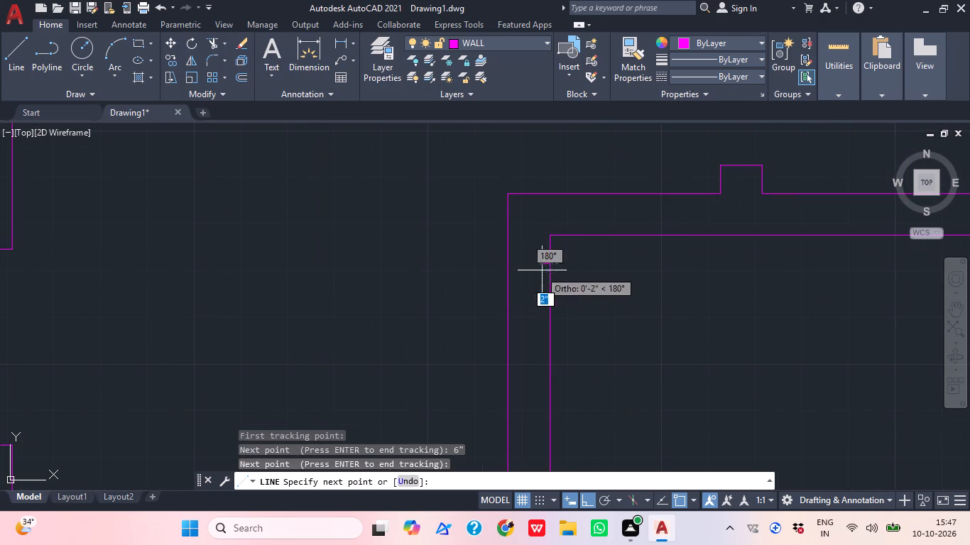
click(508, 265)
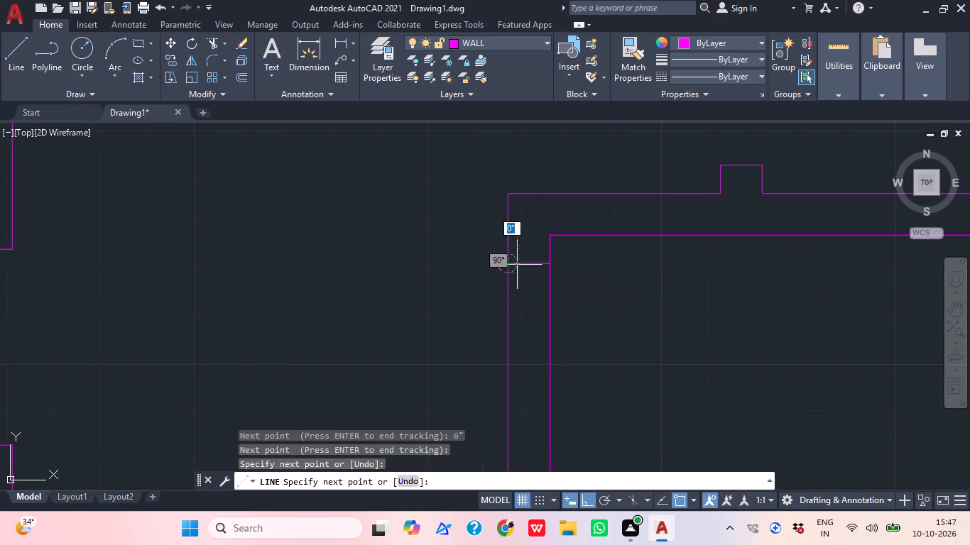
key(Escape)
Offset the new jamb line in that room's left wall 3'6" downward.
key(o)
key(space)
text(3'6")
key(Return)
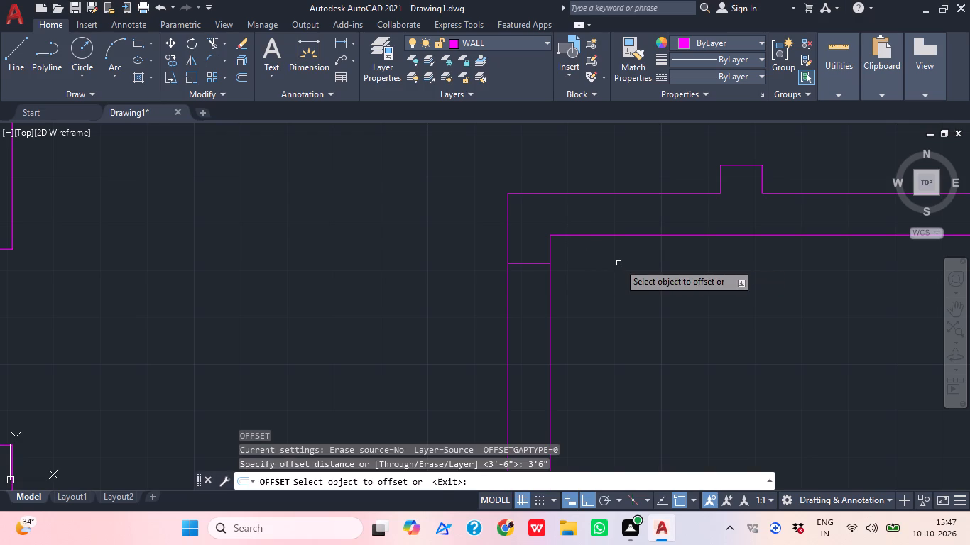
click(533, 261)
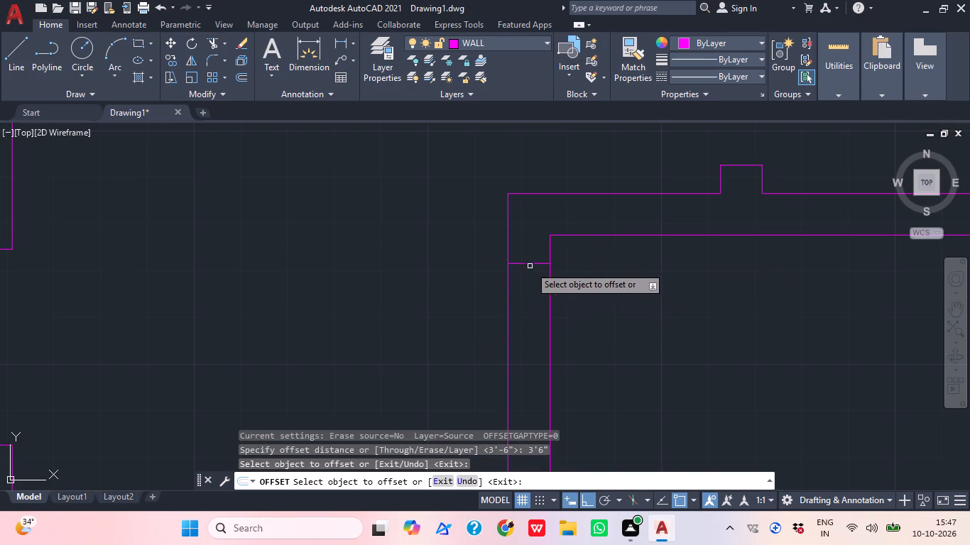
click(519, 267)
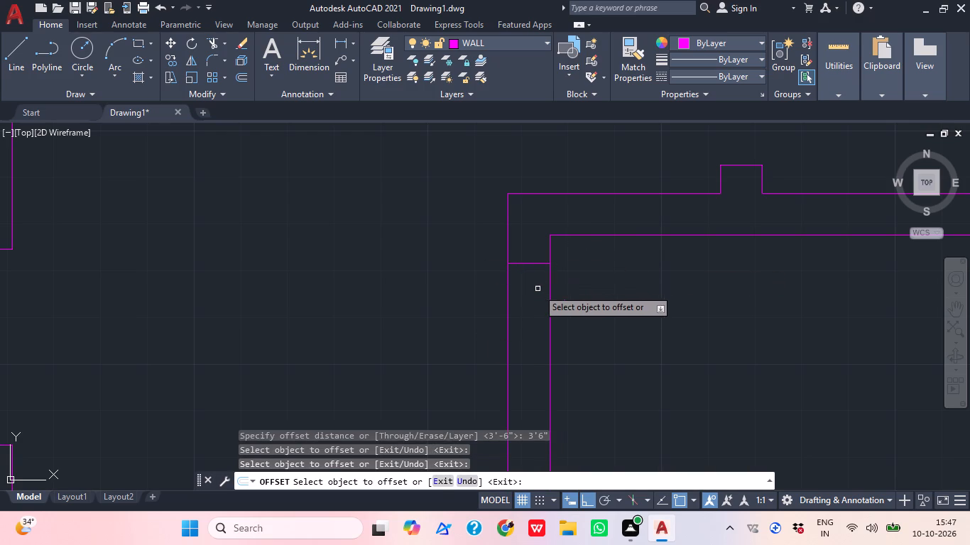
scroll(538, 275, down, 2)
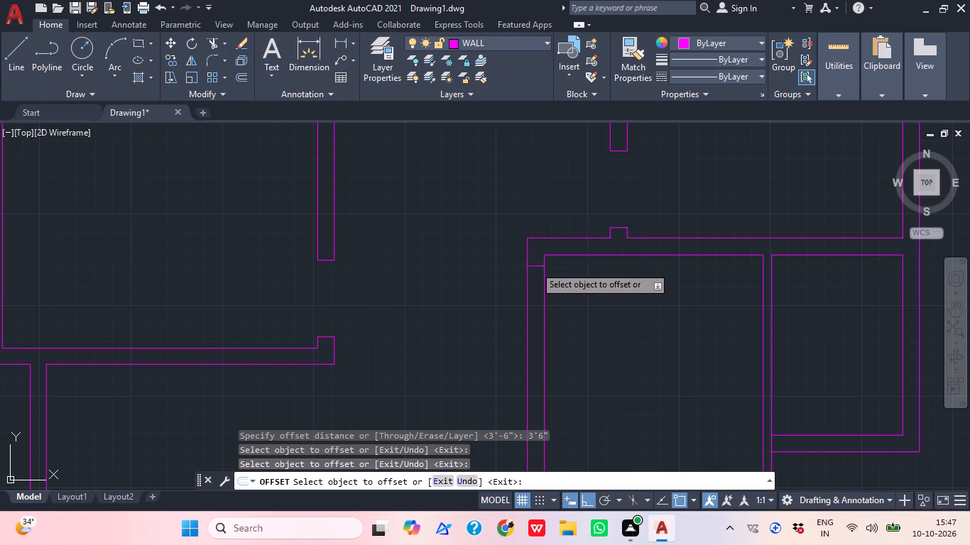
click(535, 266)
click(540, 340)
key(Escape)
Trim both wall lines between the two jamb lines to open the doorway in that room's left wall.
text(TR)
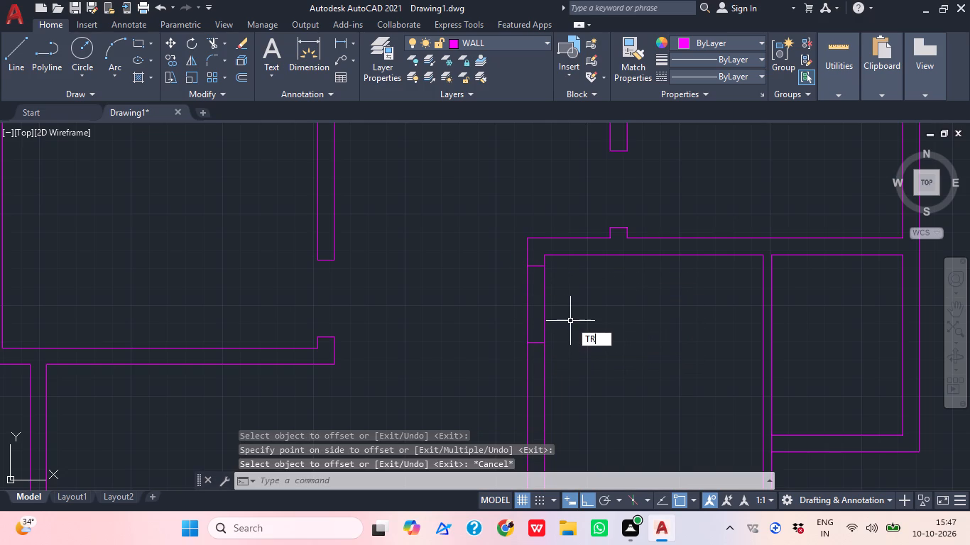
key(space)
drag(547, 316, 466, 322)
click(462, 322)
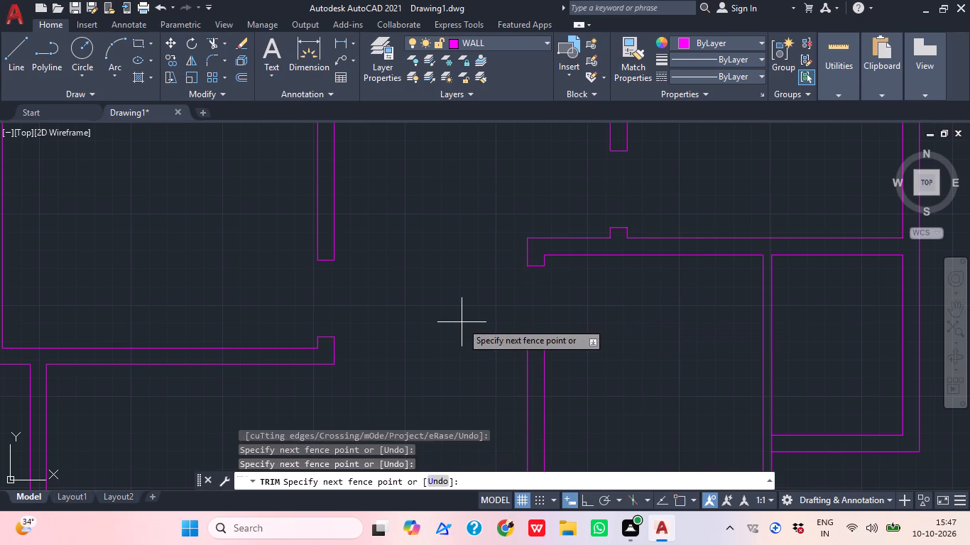
key(Escape)
Examine the floor plan around the right-hand rooms for the next wall that needs an opening.
scroll(462, 322, down, 1)
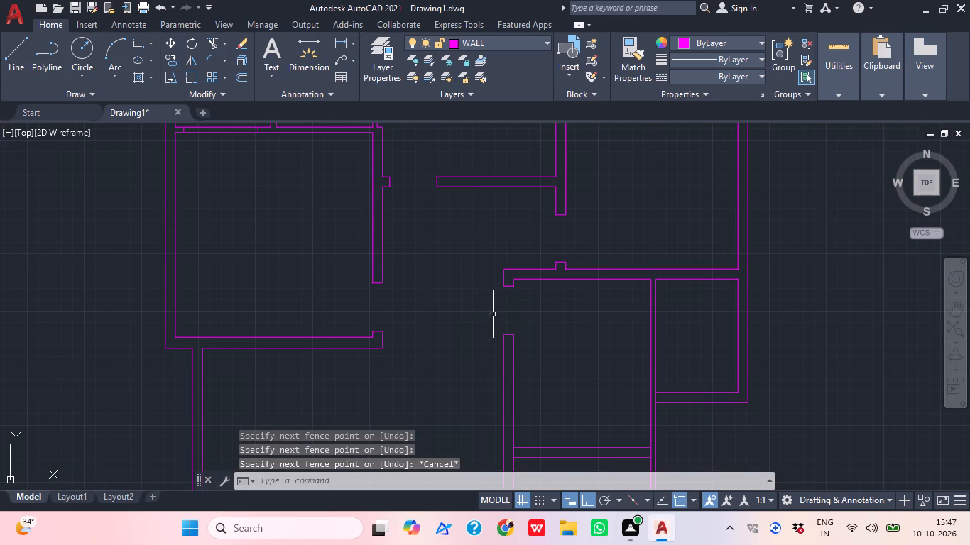
scroll(577, 326, down, 1)
middle_drag(577, 329, 552, 355)
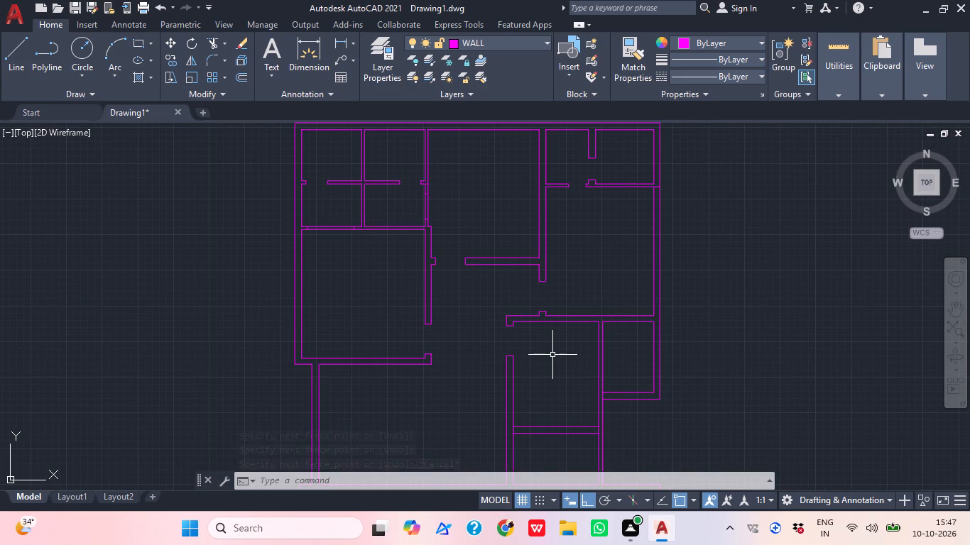
middle_drag(599, 335, 594, 346)
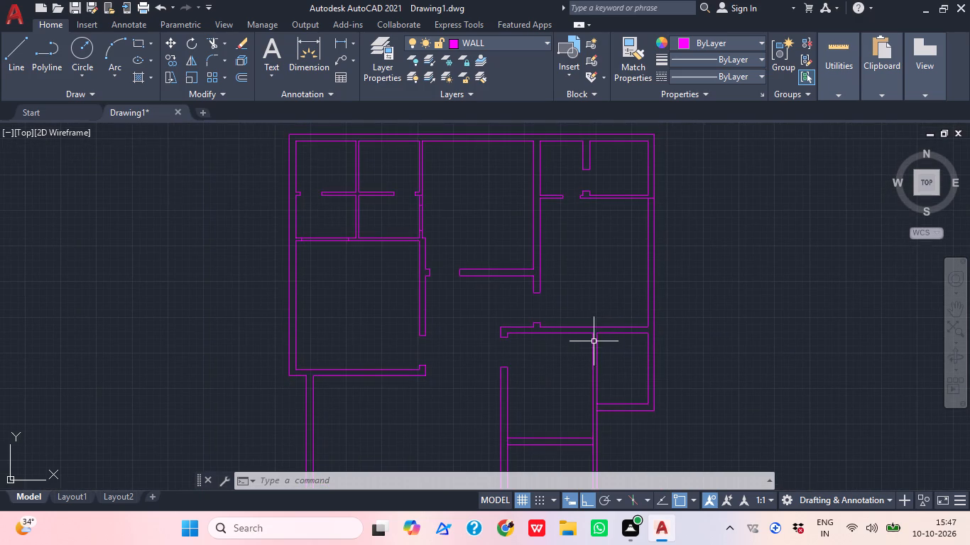
middle_drag(609, 344, 591, 324)
middle_drag(611, 342, 600, 331)
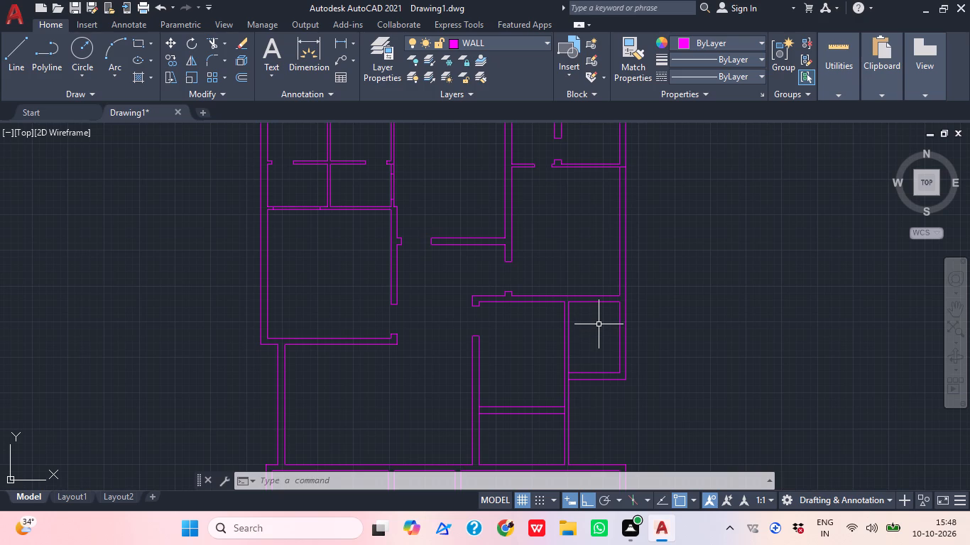
middle_drag(614, 359, 569, 353)
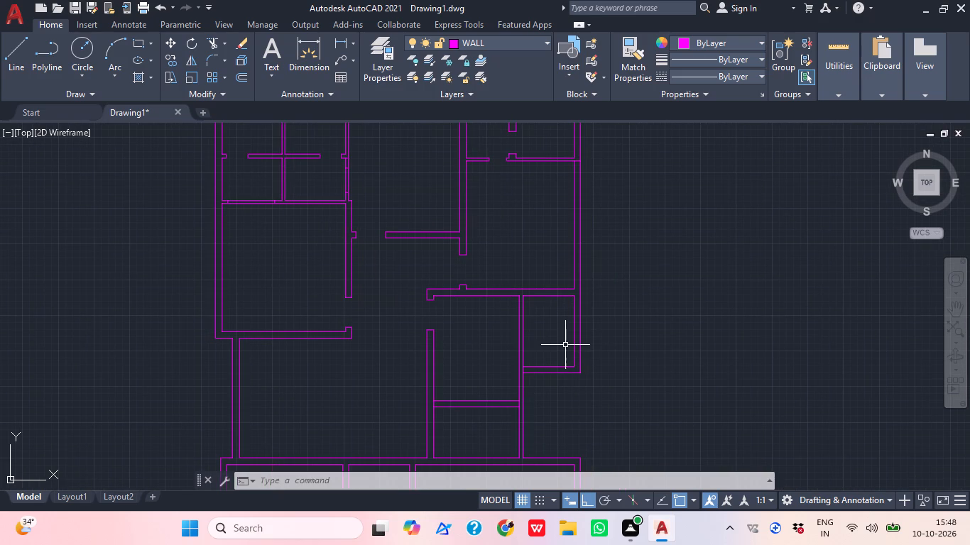
middle_drag(562, 347, 462, 373)
scroll(558, 348, down, 1)
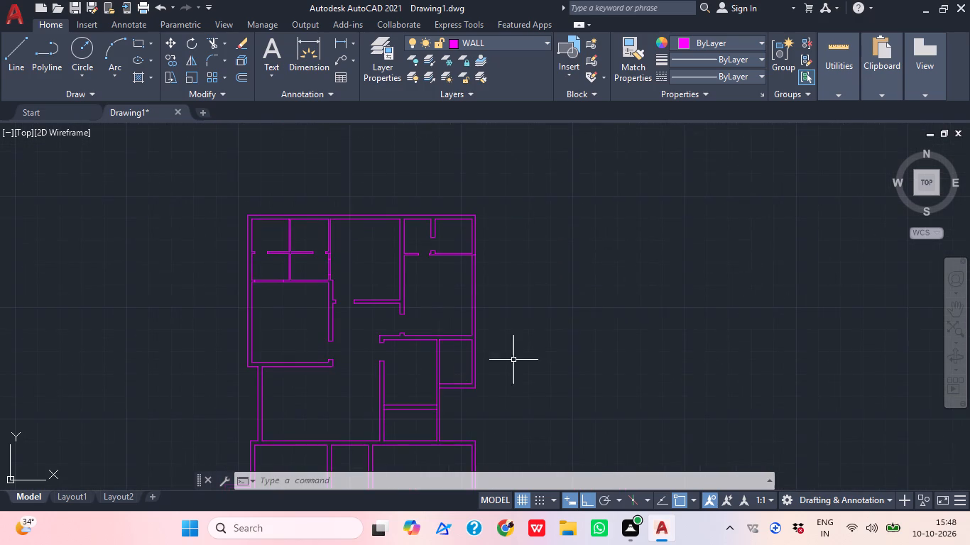
middle_drag(509, 366, 516, 321)
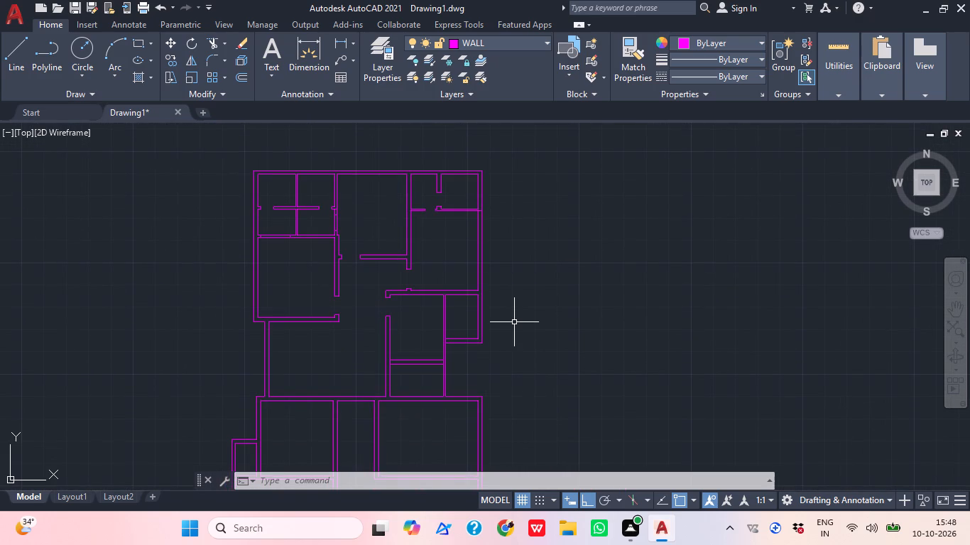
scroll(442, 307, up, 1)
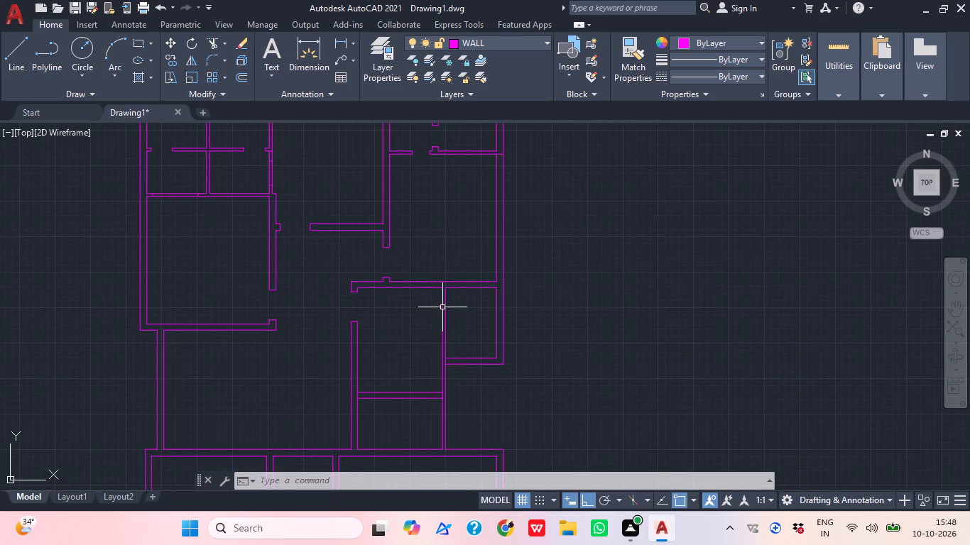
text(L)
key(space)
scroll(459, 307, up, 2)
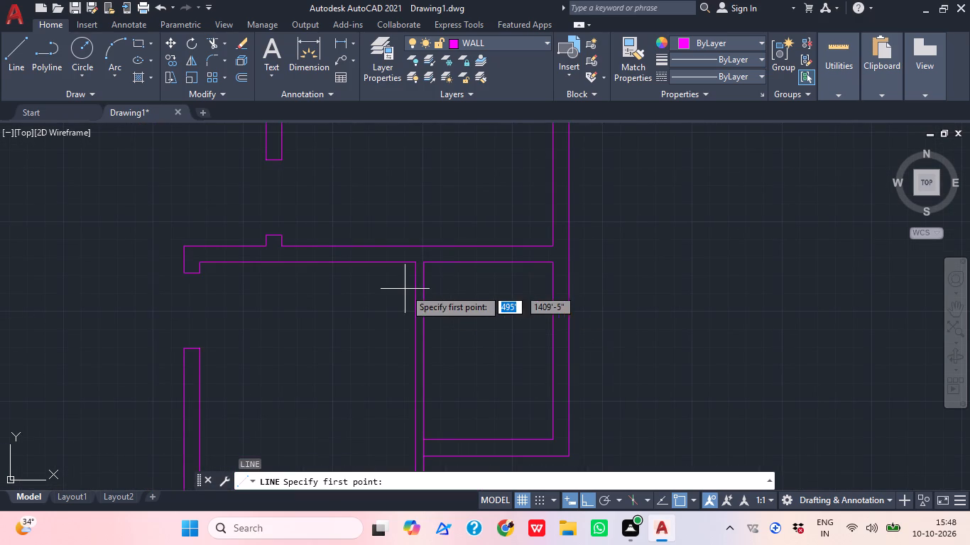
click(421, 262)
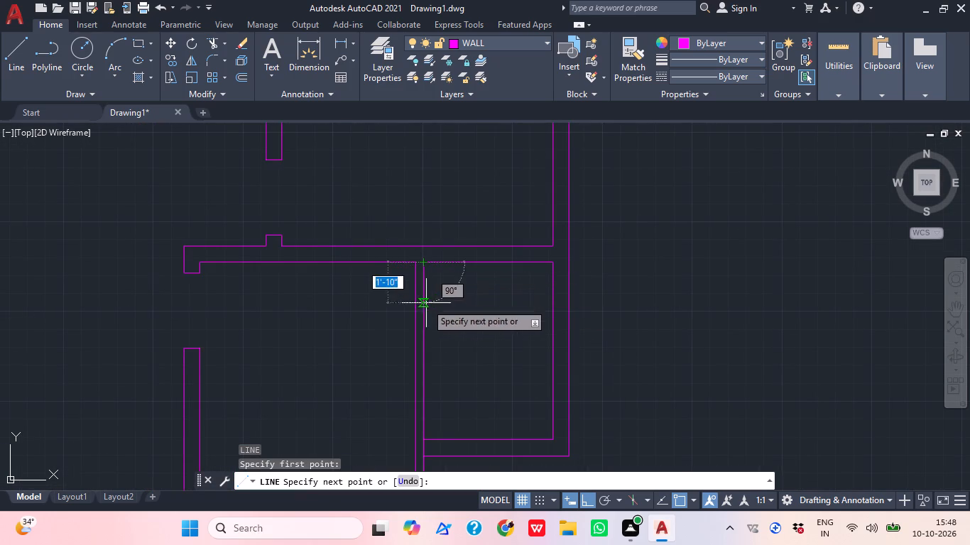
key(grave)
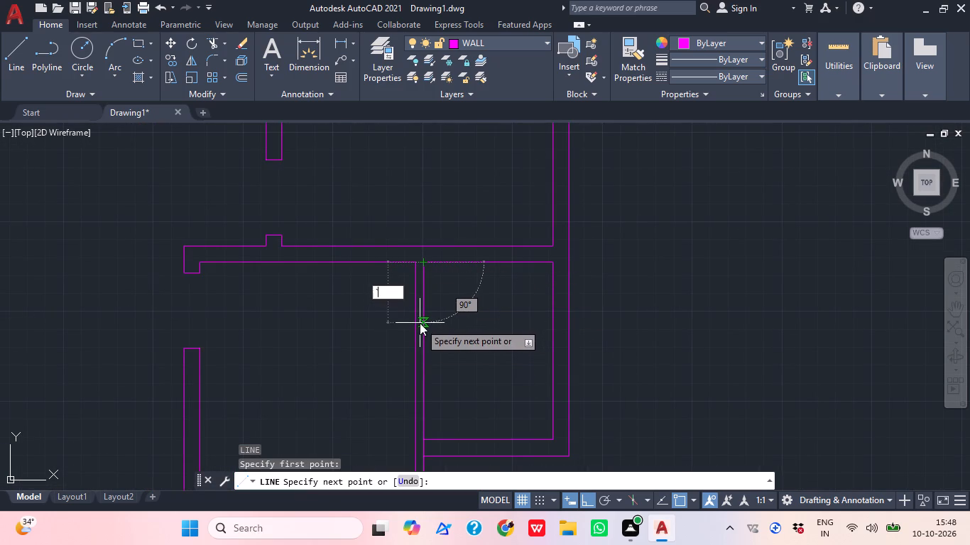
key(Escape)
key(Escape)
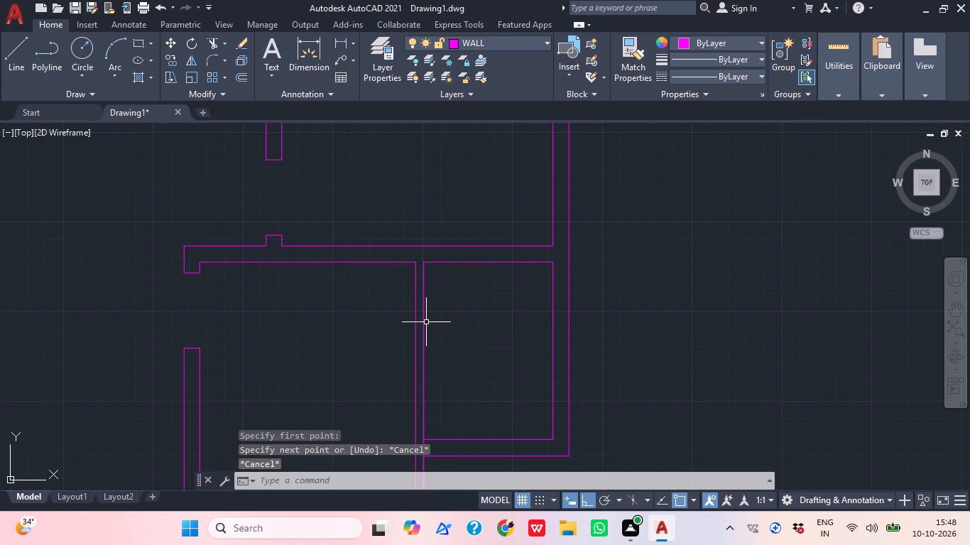
Draw a line across the left wall of the small far-right room, tracked 6" below that room's inner upper-left corner.
key(l)
key(space)
scroll(425, 268, up, 2)
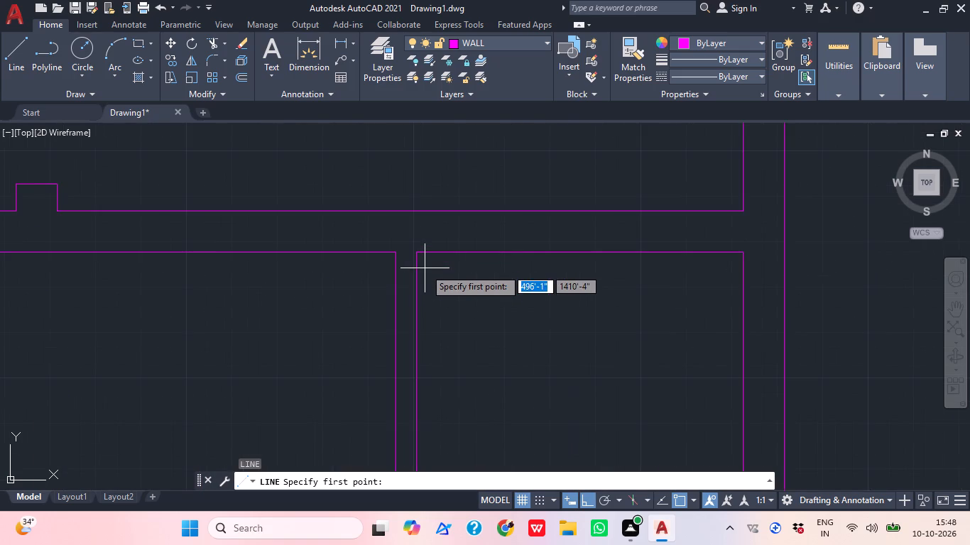
text(TK)
key(space)
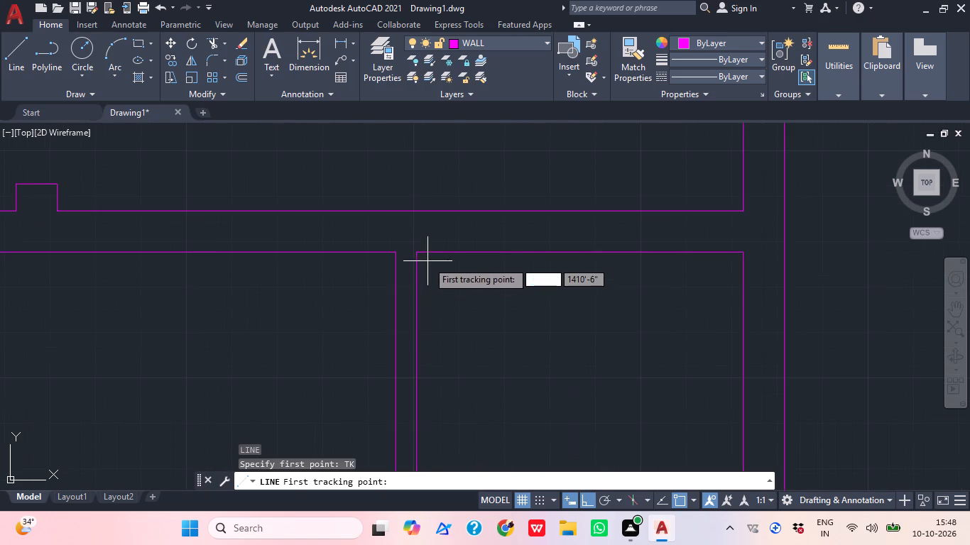
click(416, 251)
key(6)
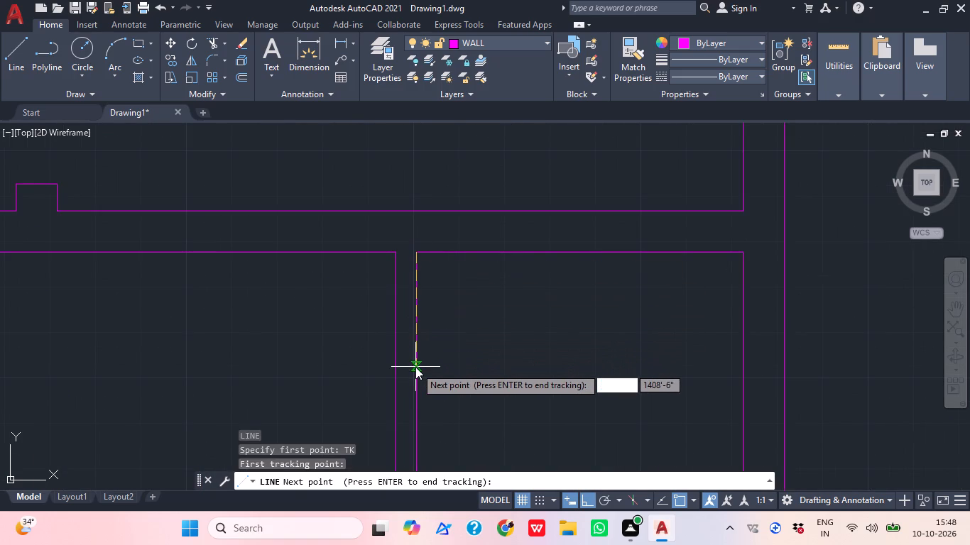
key(shift+quotedbl)
key(Return)
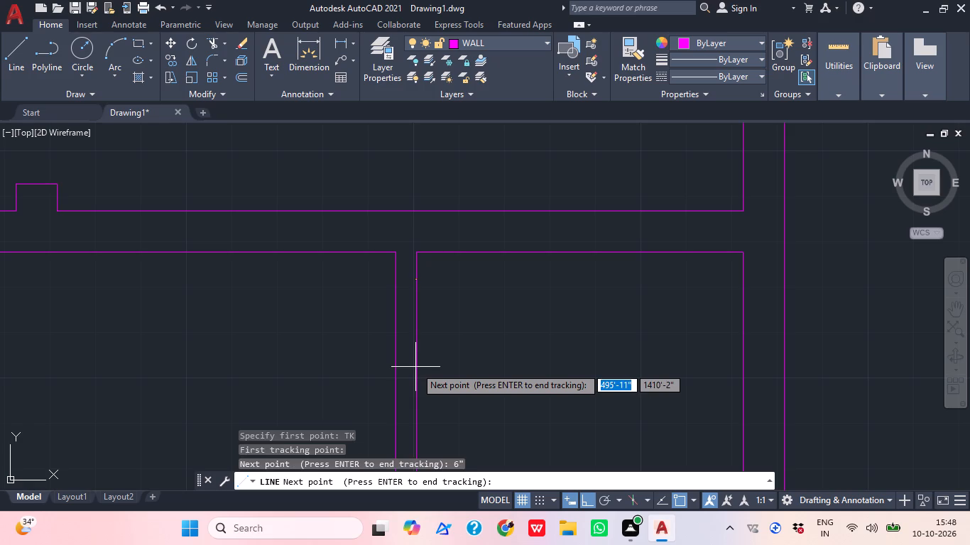
key(Return)
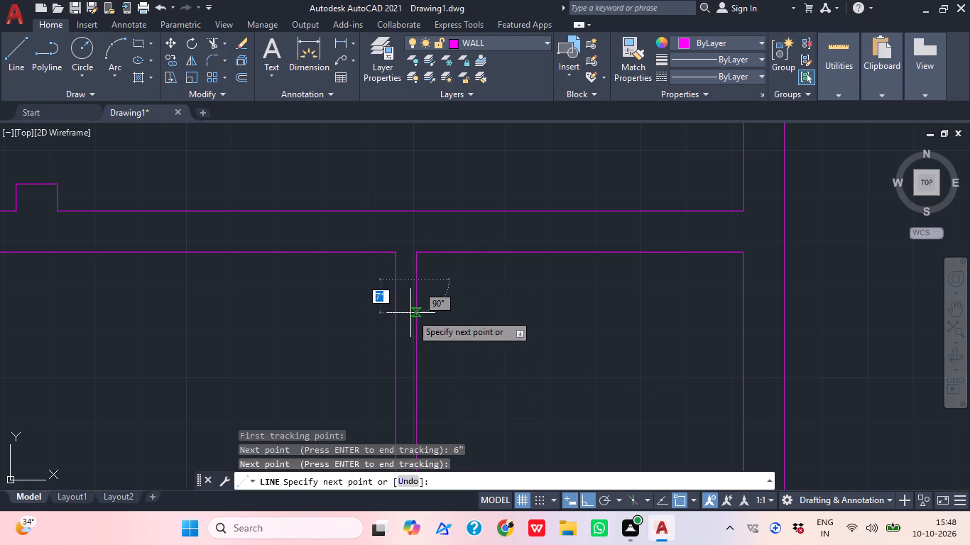
scroll(403, 280, up, 2)
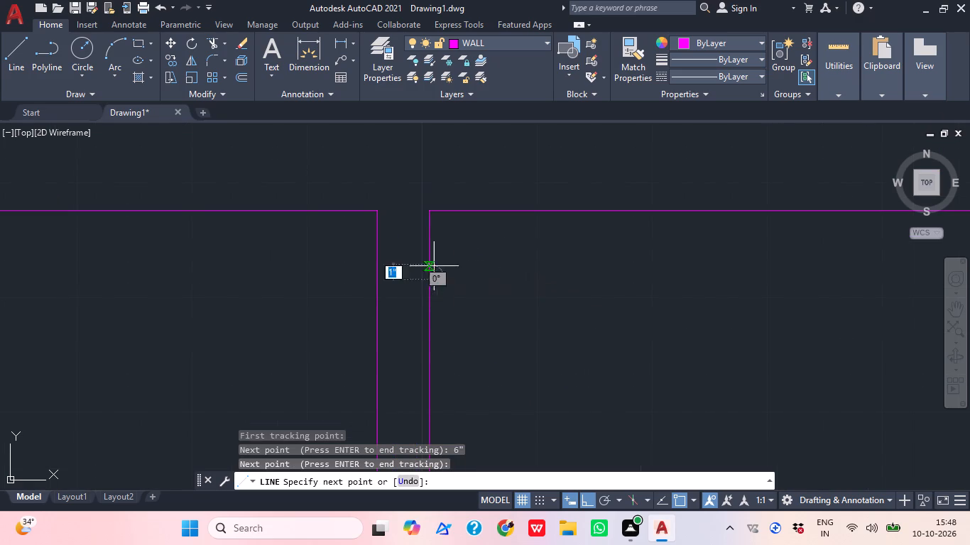
click(378, 279)
key(Escape)
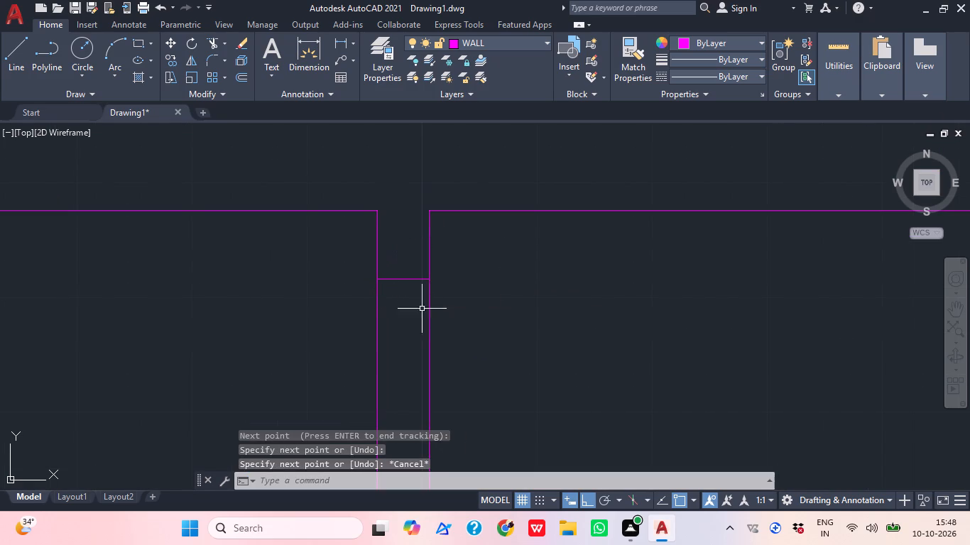
Offset the new jamb line in the small room's left wall 2'6" downward.
key(o)
key(space)
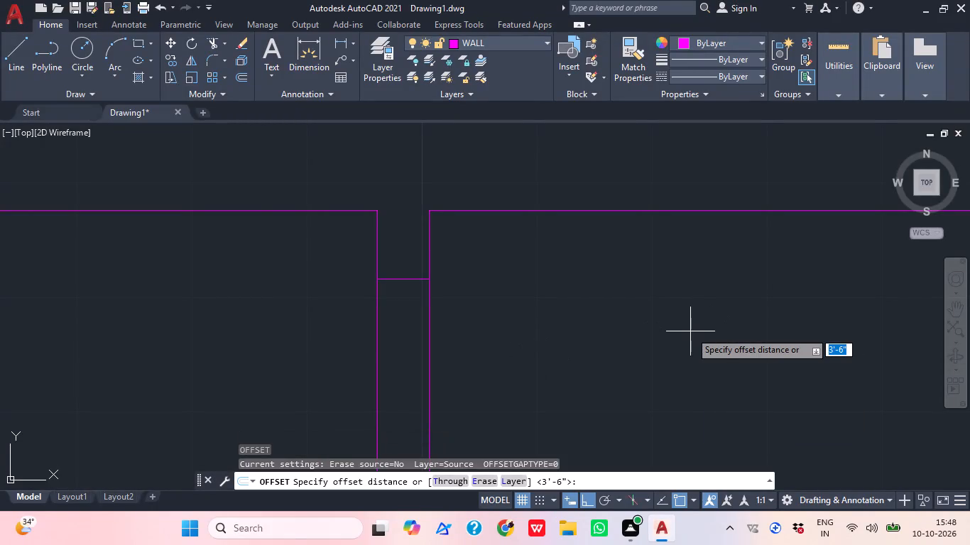
text(2'6)
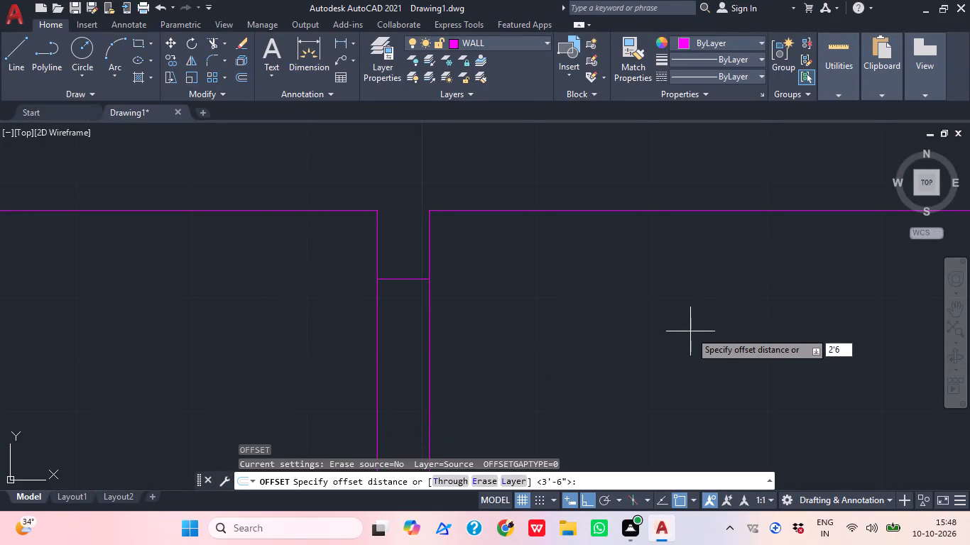
key(shift+quotedbl)
key(Return)
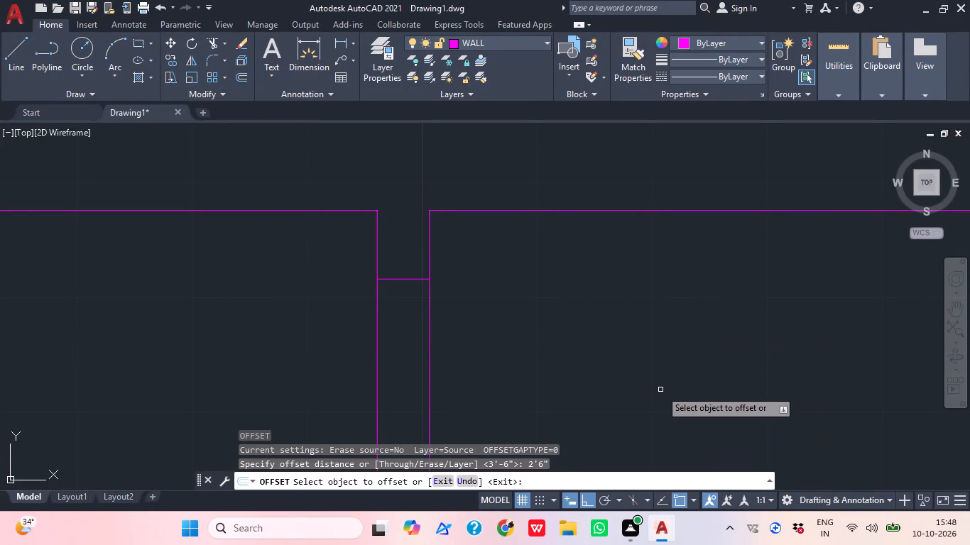
click(410, 282)
click(410, 279)
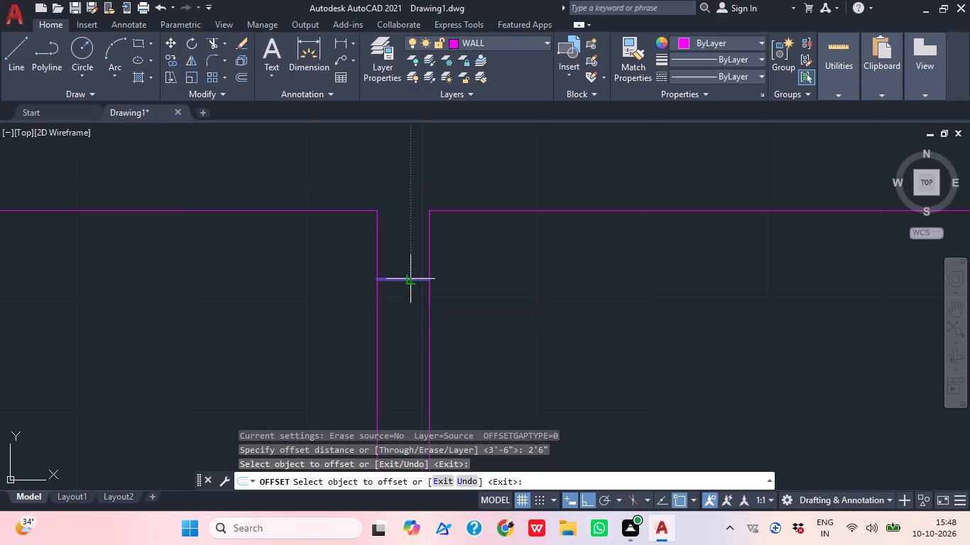
scroll(515, 276, down, 2)
middle_drag(515, 324, 600, 273)
click(560, 396)
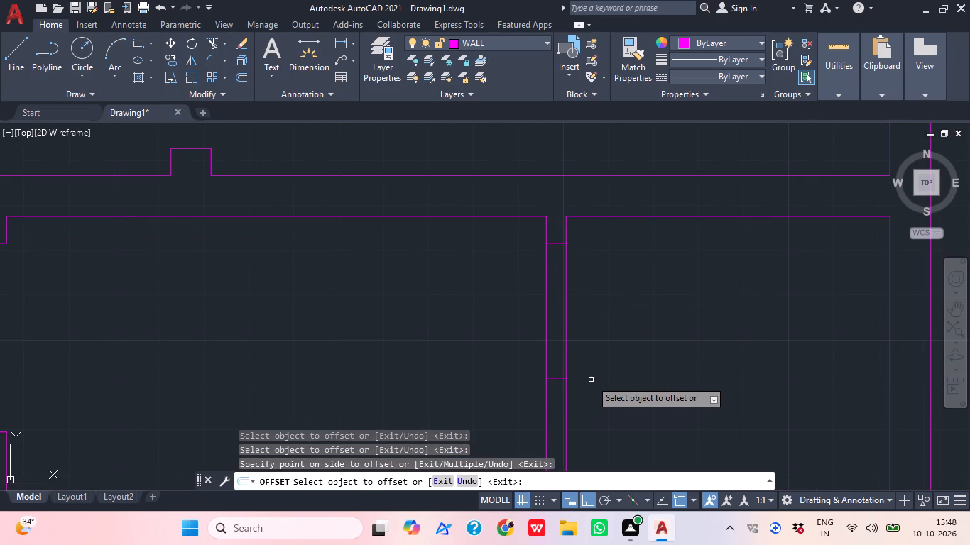
key(Escape)
Examine the floor plan around the right-hand rooms and the newly marked doorway in the small room's left wall.
scroll(655, 377, down, 1)
middle_drag(655, 377, 623, 365)
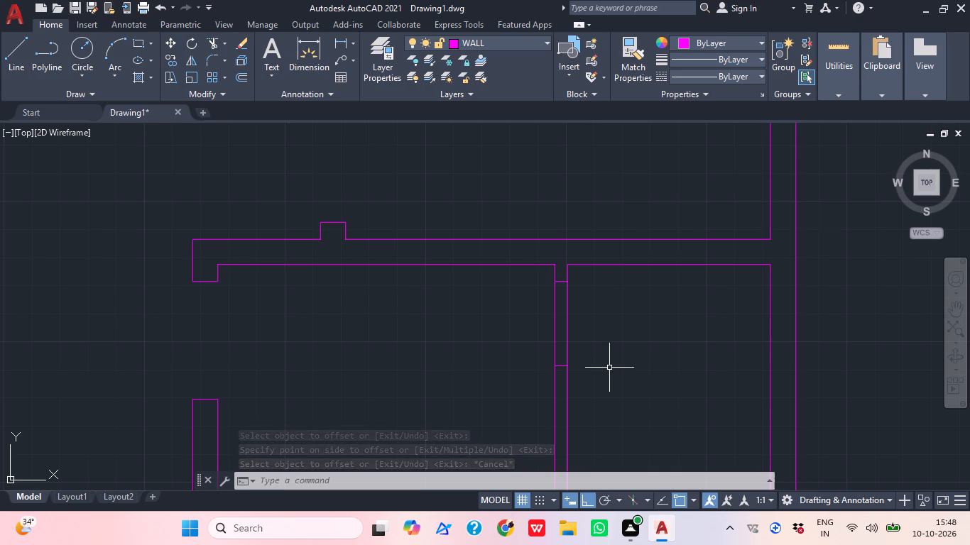
scroll(606, 374, down, 1)
middle_drag(607, 399, 591, 287)
scroll(676, 375, down, 1)
middle_drag(686, 380, 717, 337)
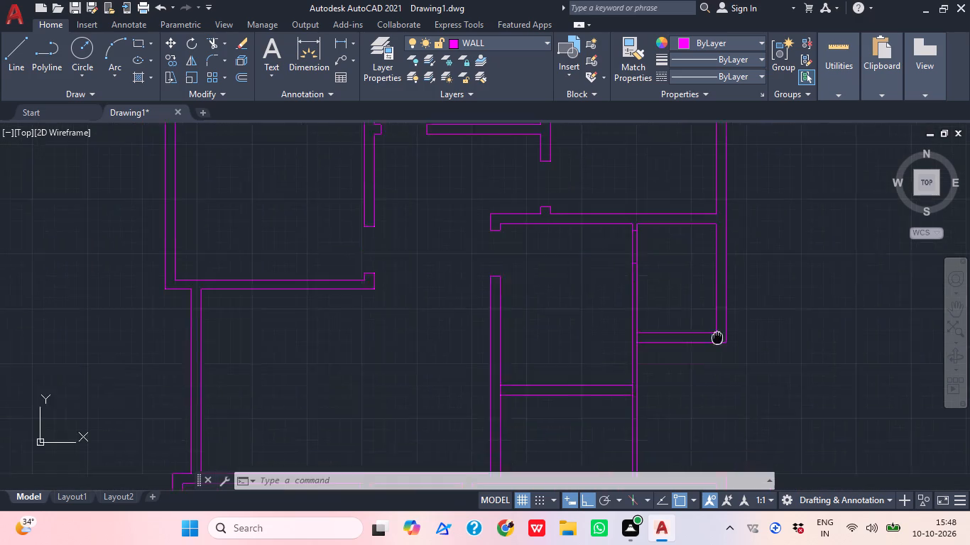
middle_drag(717, 337, 720, 323)
scroll(611, 346, up, 1)
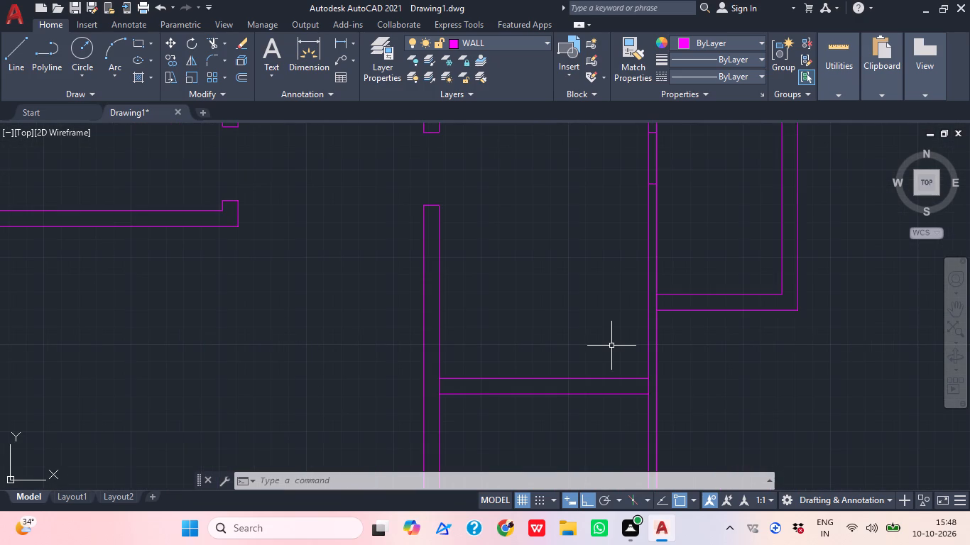
middle_drag(631, 322, 665, 307)
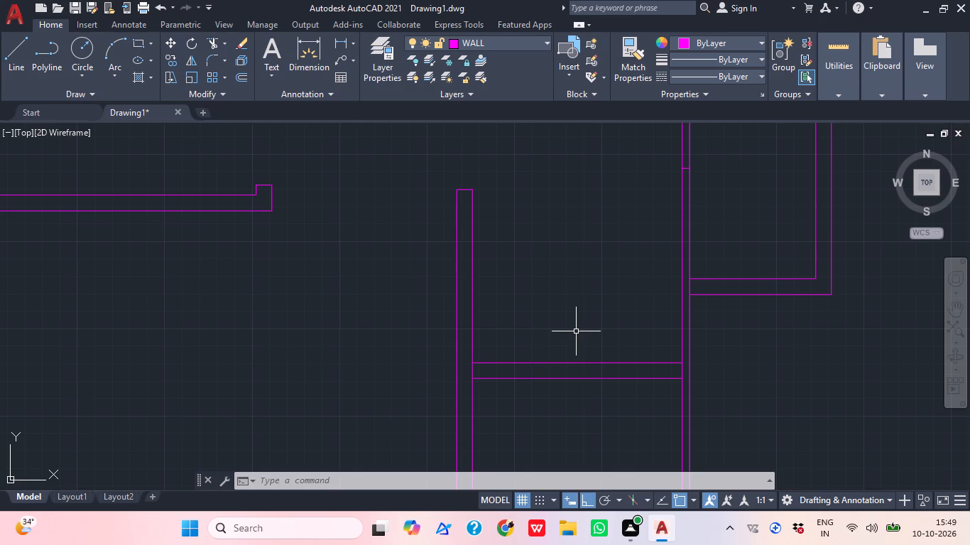
middle_click(575, 331)
scroll(575, 331, down, 1)
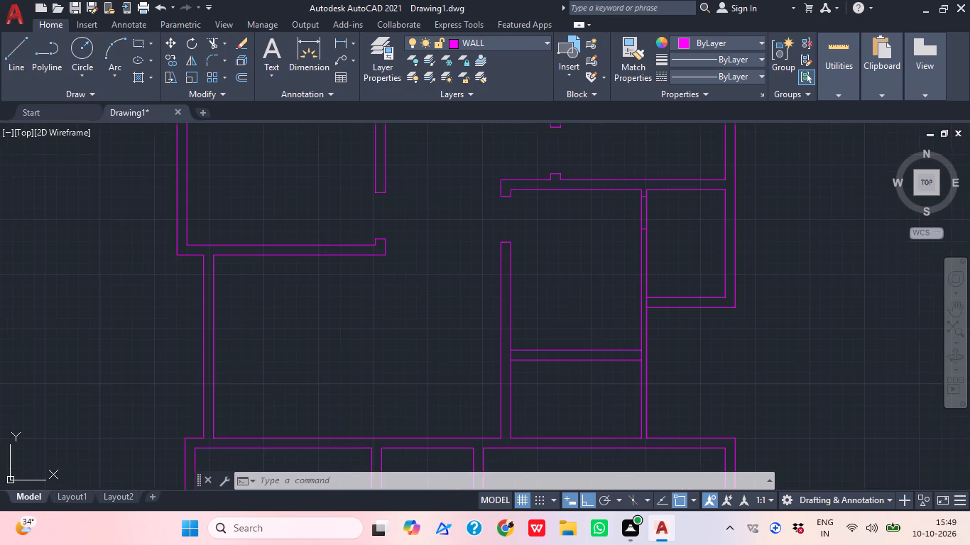
middle_drag(594, 368, 565, 378)
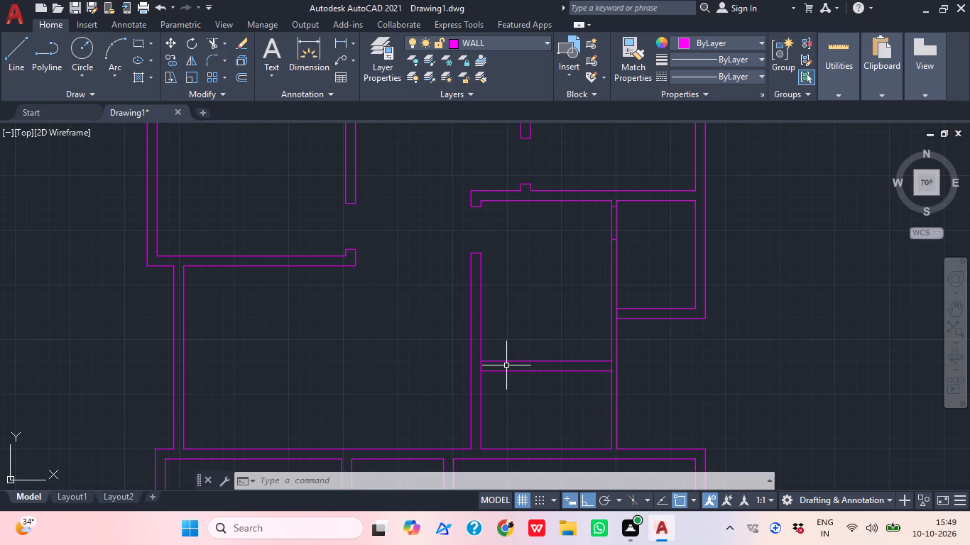
scroll(506, 365, down, 1)
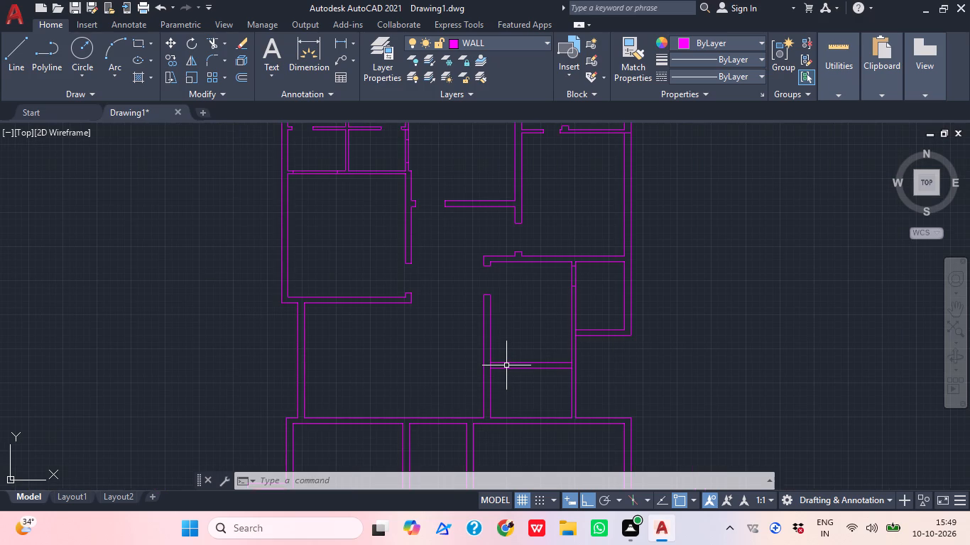
middle_drag(538, 361, 538, 365)
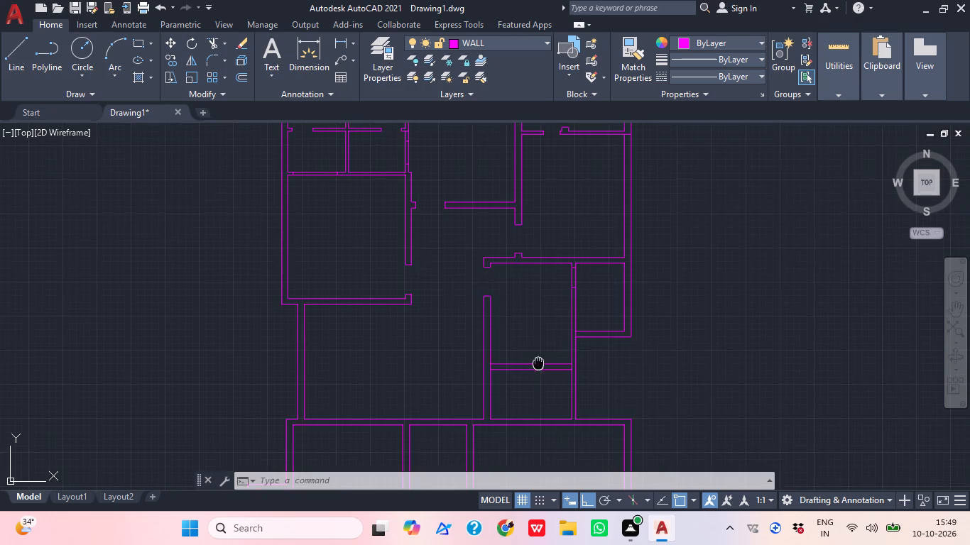
middle_drag(538, 365, 543, 371)
scroll(528, 333, up, 1)
middle_drag(562, 329, 613, 314)
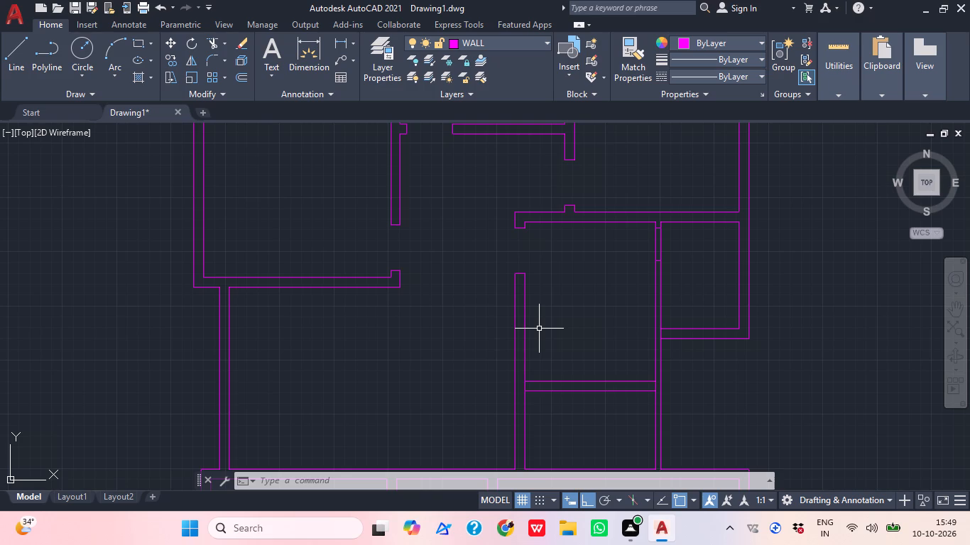
middle_drag(581, 335, 593, 343)
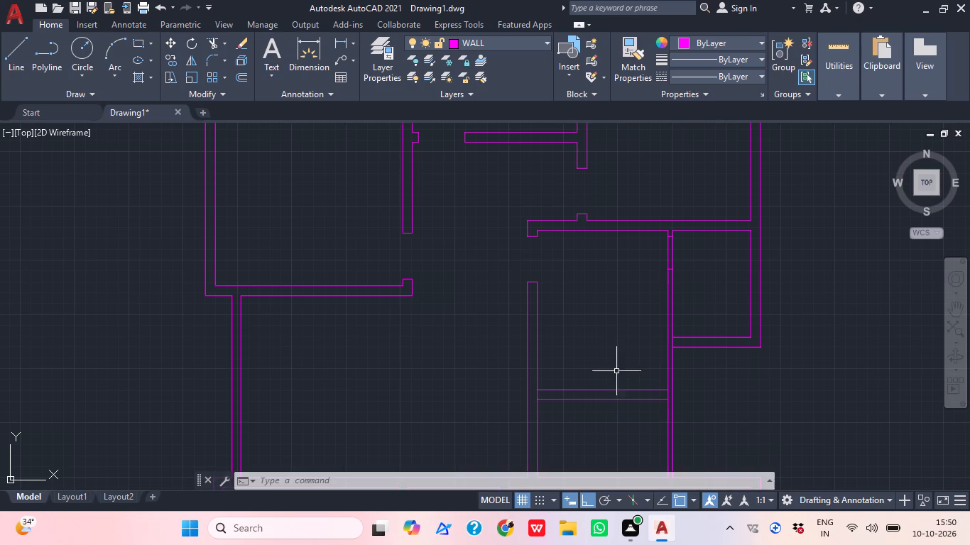
scroll(769, 397, down, 1)
middle_drag(716, 373, 696, 372)
key(Escape)
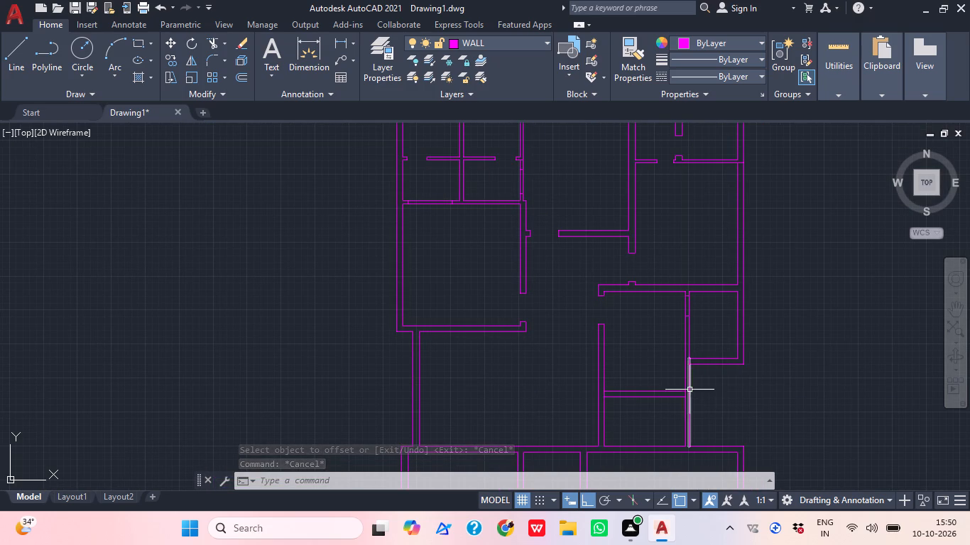
middle_drag(812, 374, 773, 361)
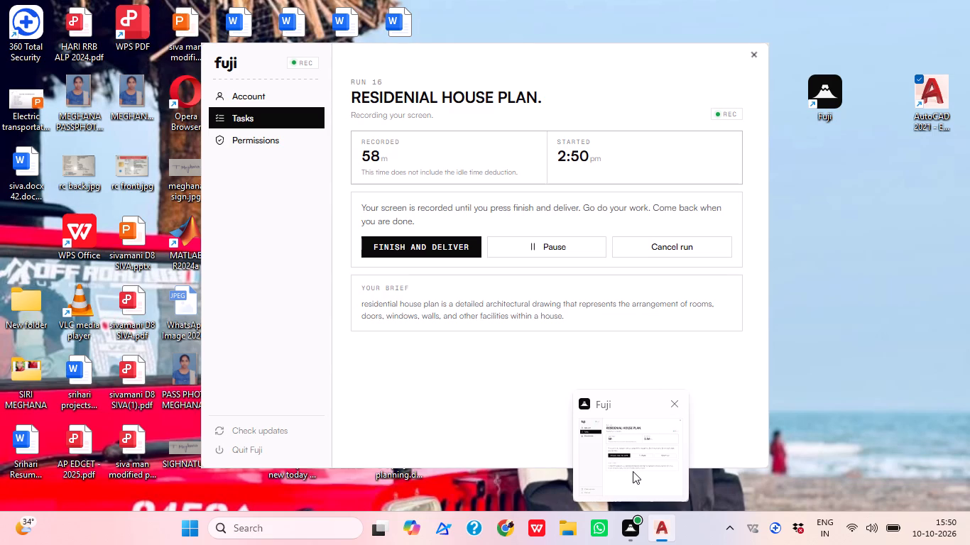
middle_drag(721, 412, 680, 402)
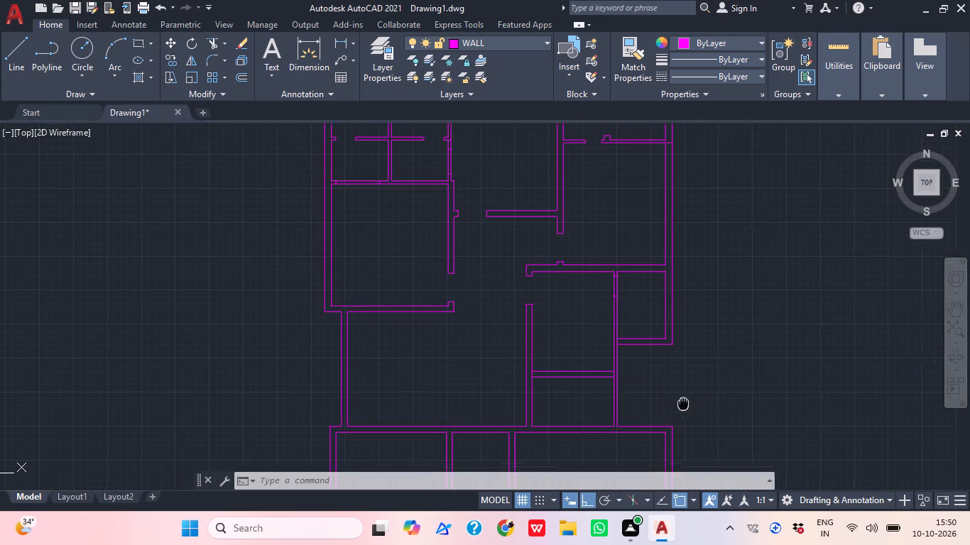
scroll(641, 382, down, 1)
middle_drag(643, 384, 658, 395)
middle_drag(587, 363, 590, 350)
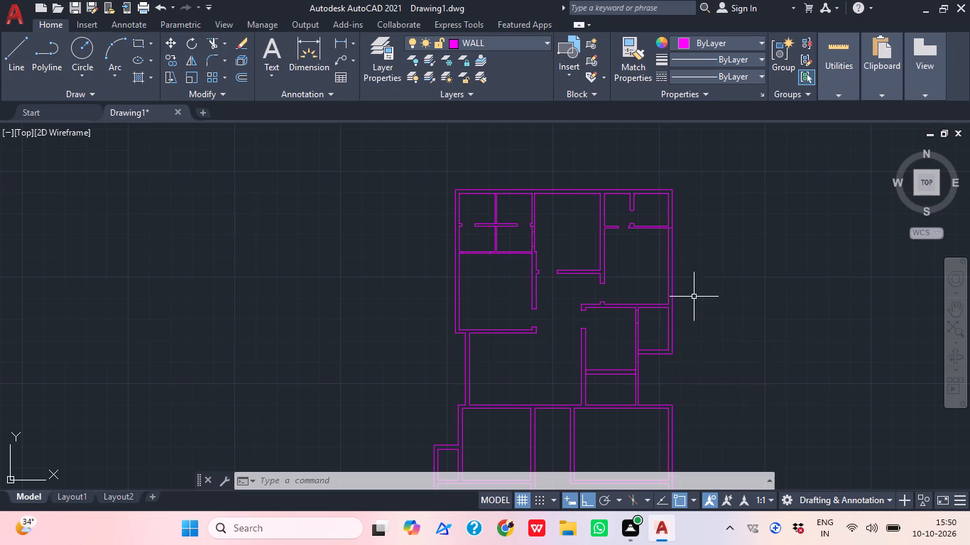
middle_drag(747, 304, 709, 312)
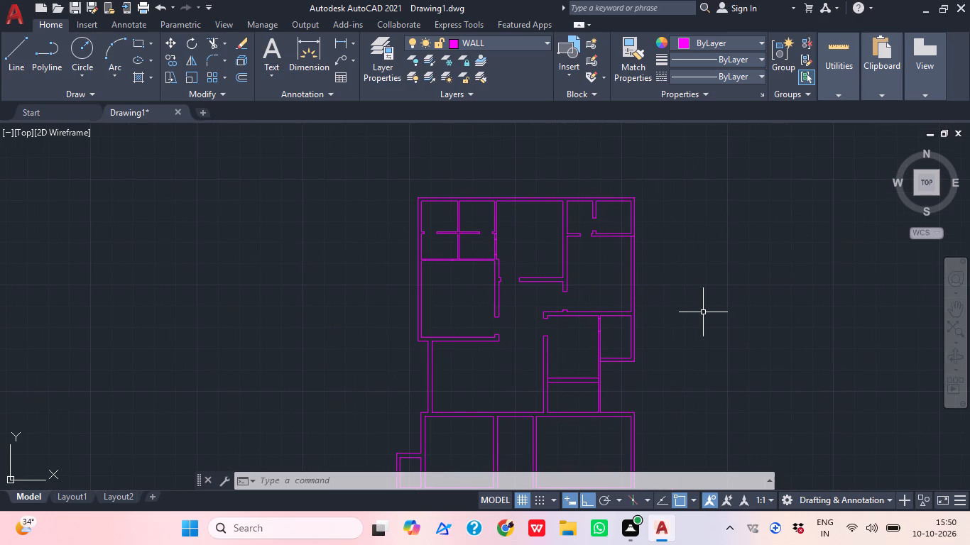
middle_drag(690, 348, 638, 343)
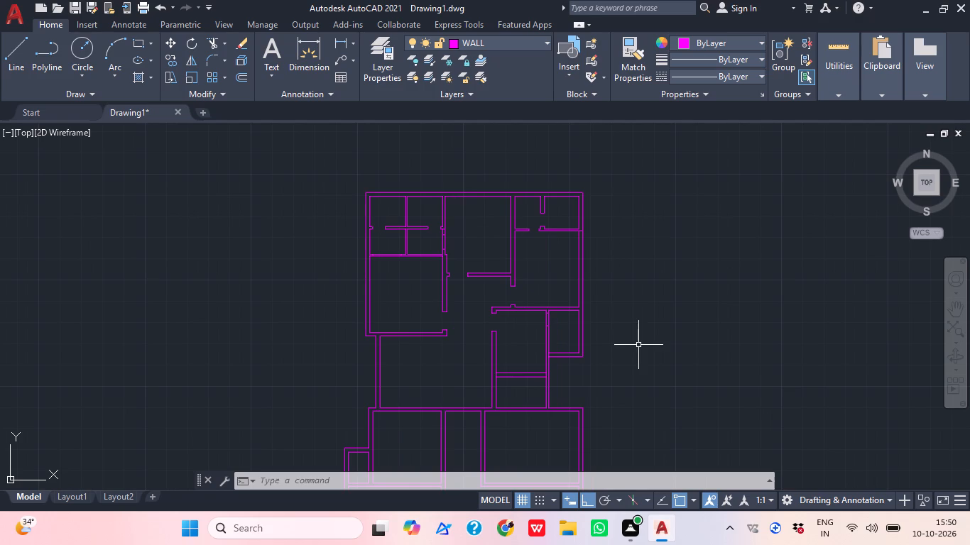
middle_drag(581, 363, 616, 360)
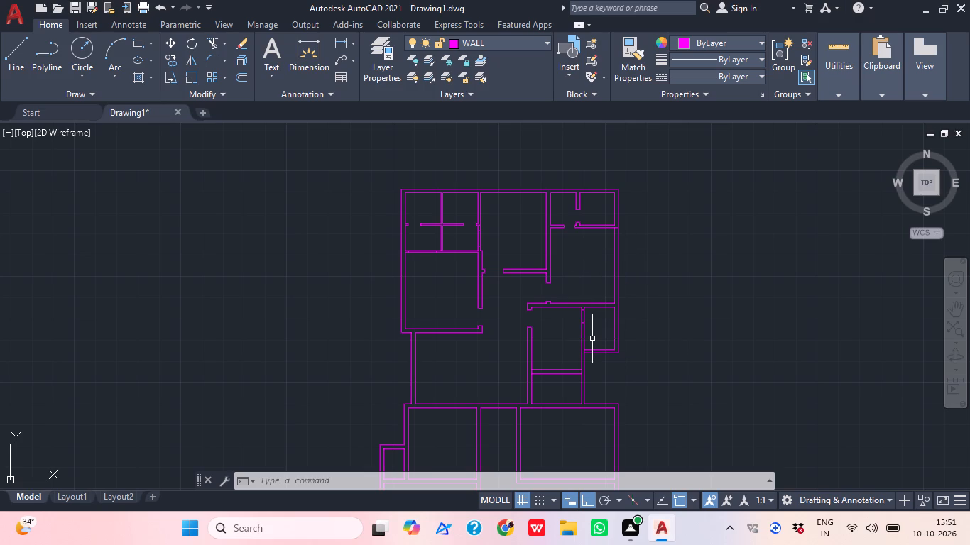
scroll(592, 319, up, 5)
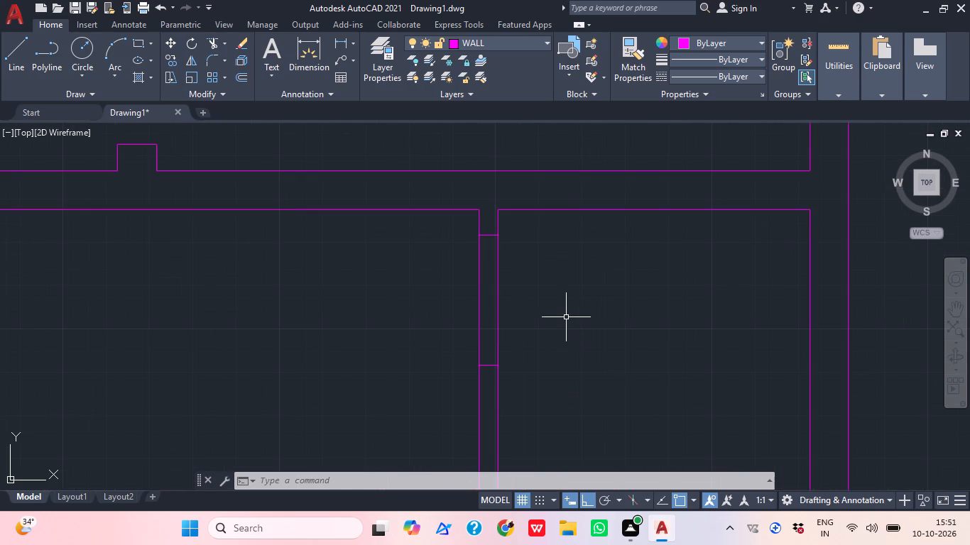
Trim both wall lines between the two jamb lines in the small far-right room's left wall to open the doorway.
text(TR)
key(space)
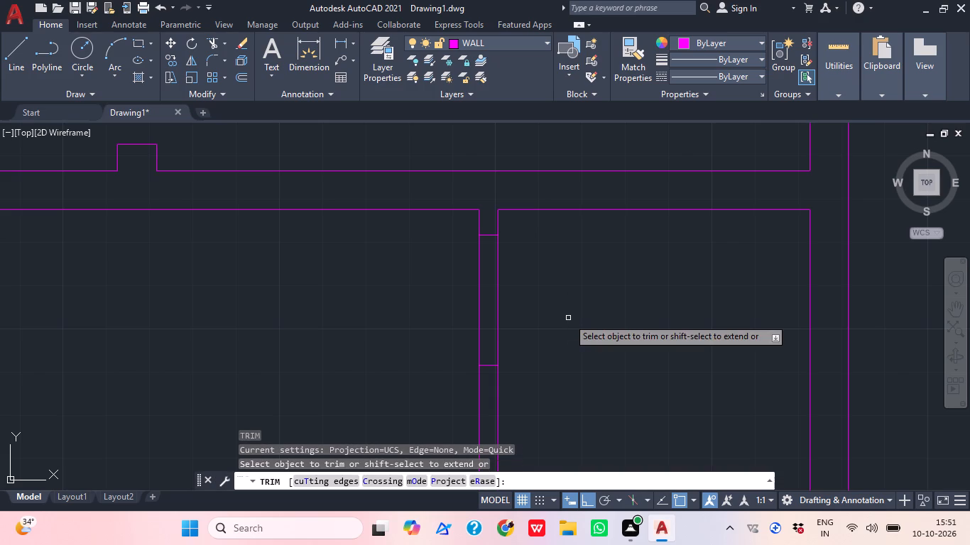
key(space)
click(493, 321)
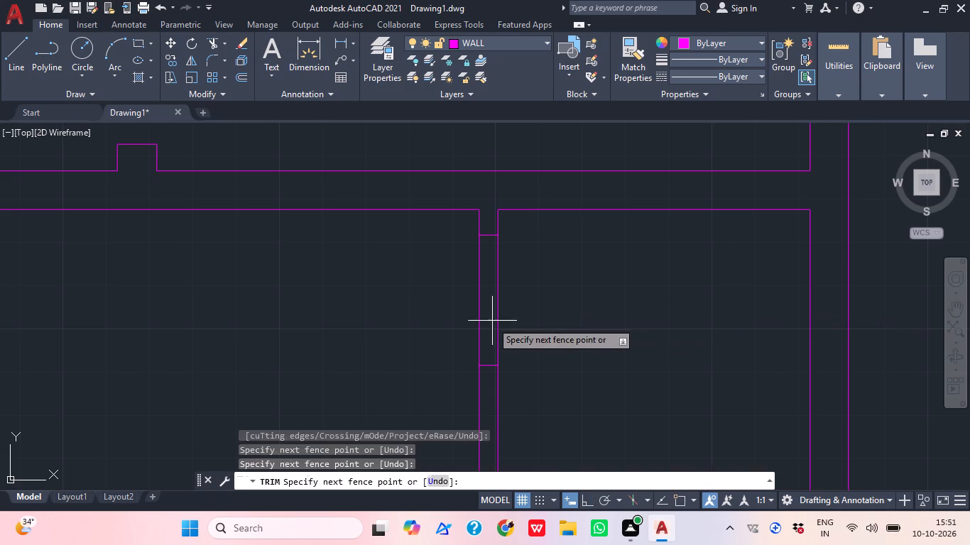
click(475, 320)
drag(548, 313, 518, 312)
click(454, 307)
click(529, 307)
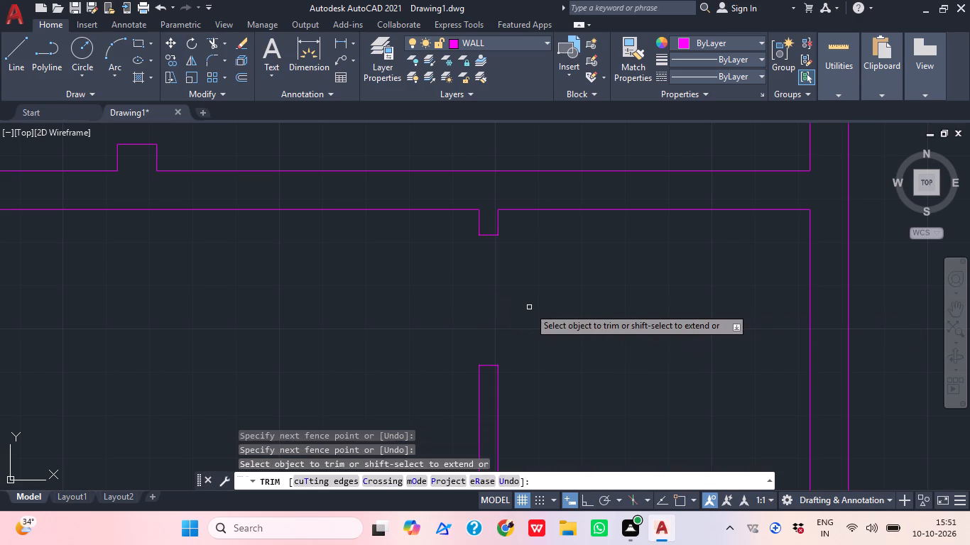
key(Escape)
Copy the doorway's two jamb lines horizontally to the outer face of the small room's right exterior wall, using the room's upper-left inner corner as base.
click(491, 370)
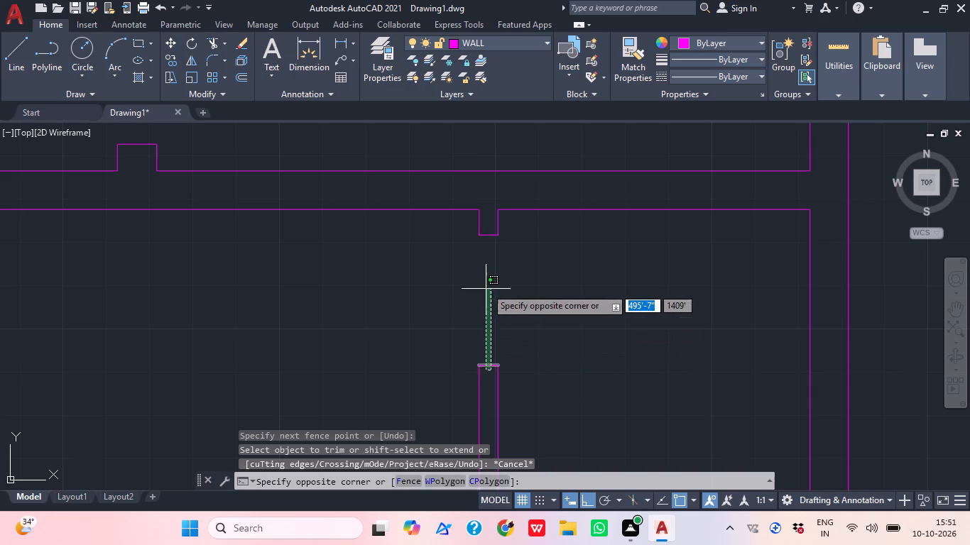
click(482, 218)
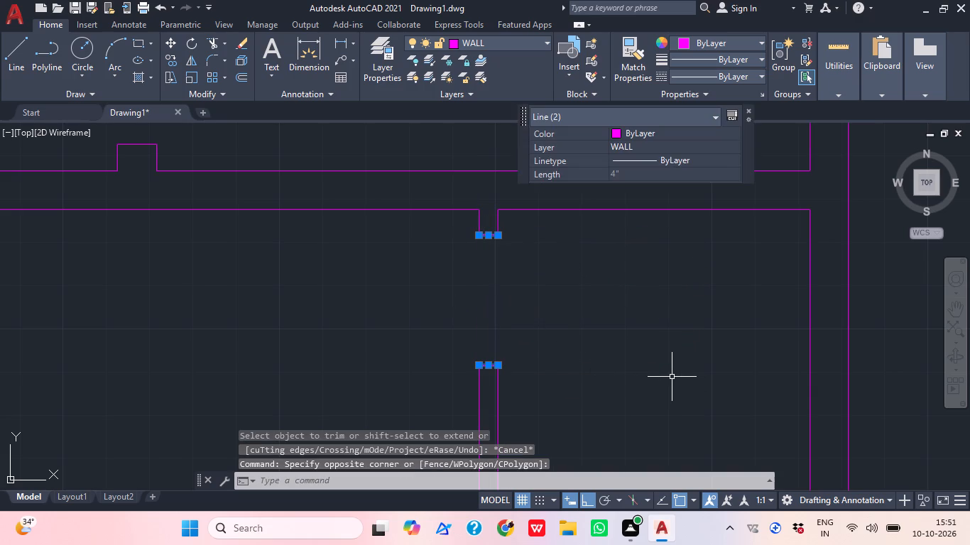
key(c)
text(O)
key(space)
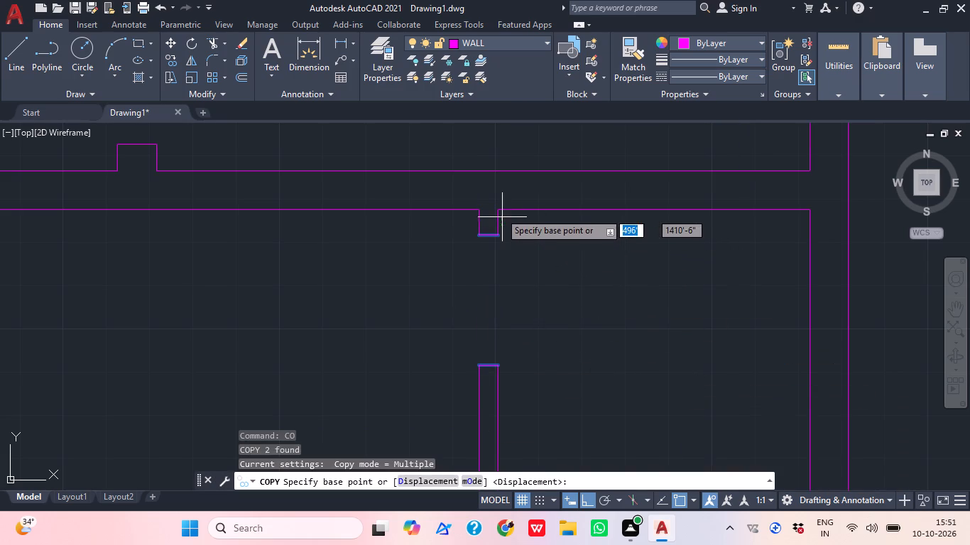
click(498, 209)
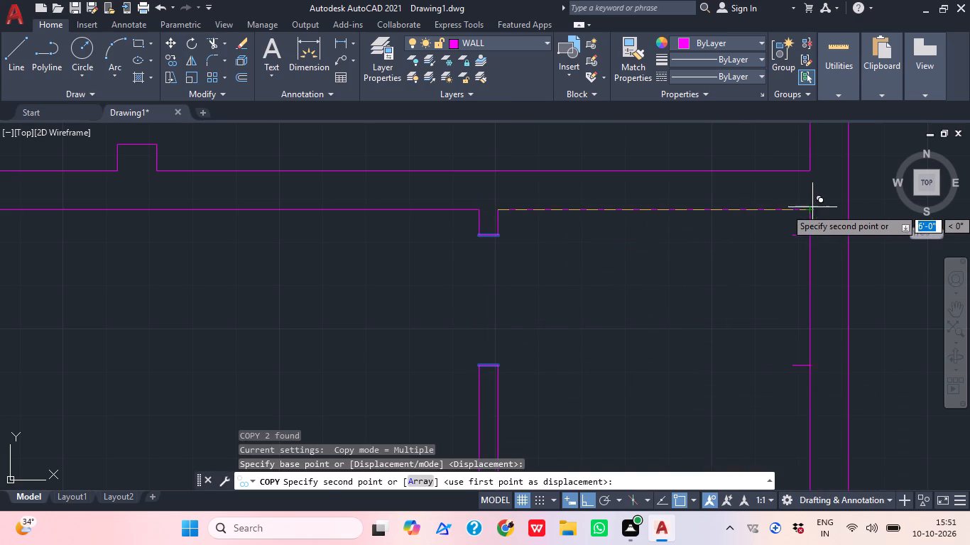
click(850, 207)
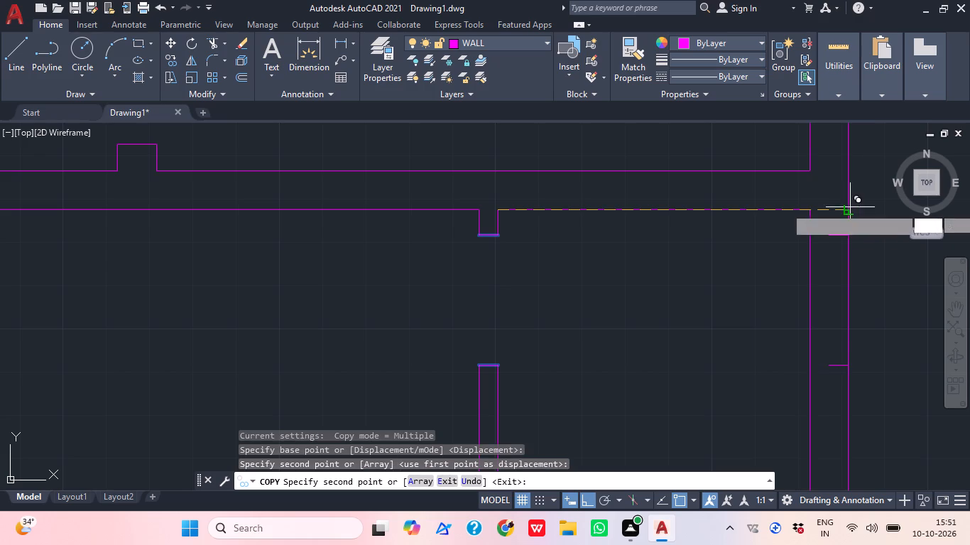
key(Escape)
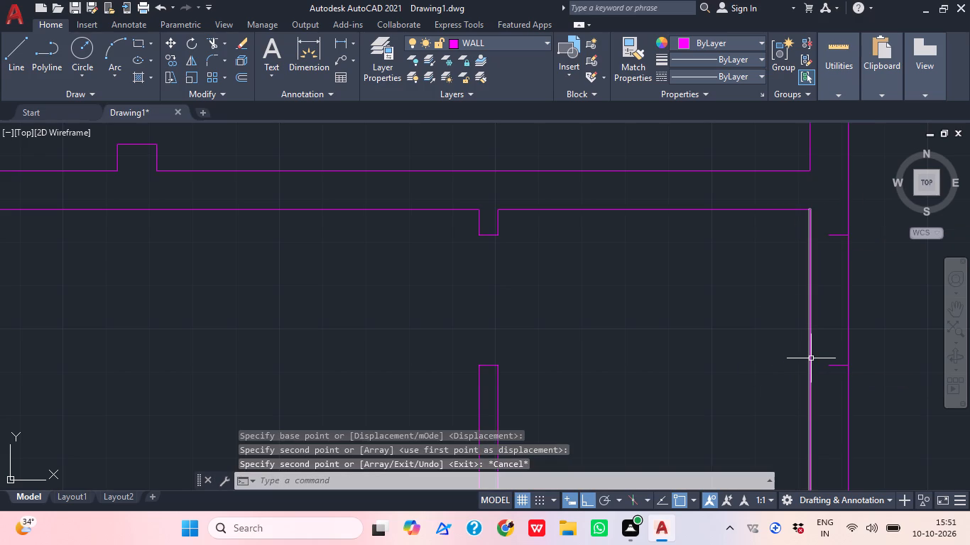
Extend the two copied jamb lines to the inner face of the right exterior wall.
text(EX)
key(space)
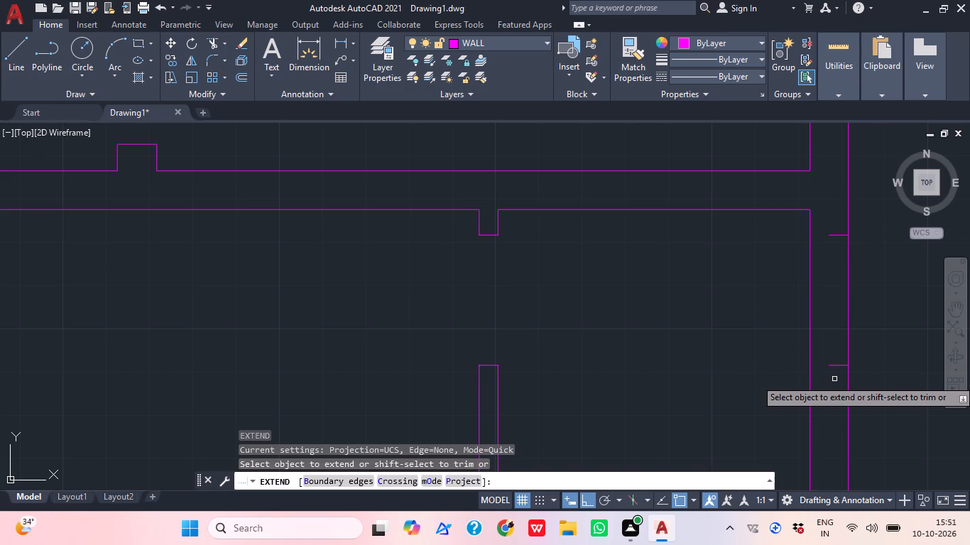
click(834, 379)
click(829, 221)
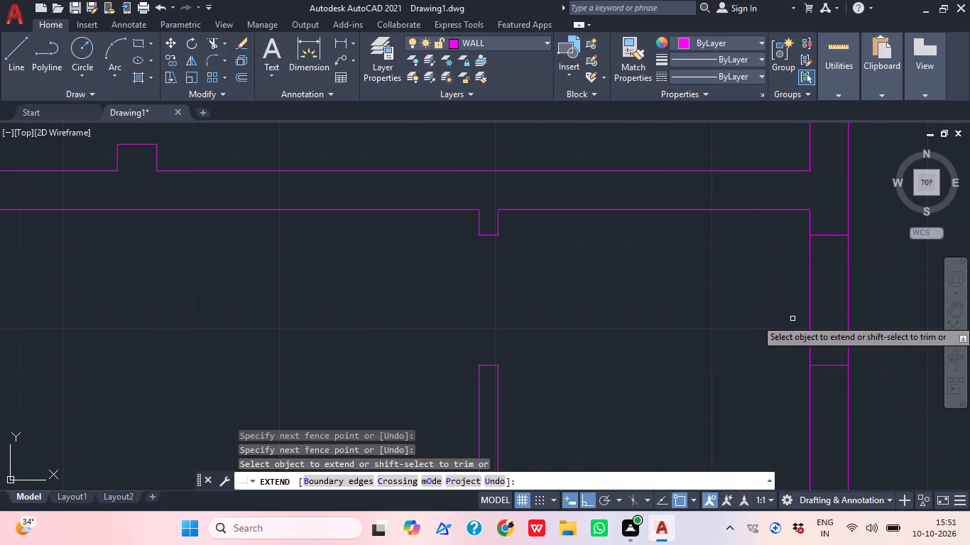
key(Escape)
Trim both faces of the right exterior wall between the jamb lines to cut the opening.
text(TR)
key(space)
click(885, 293)
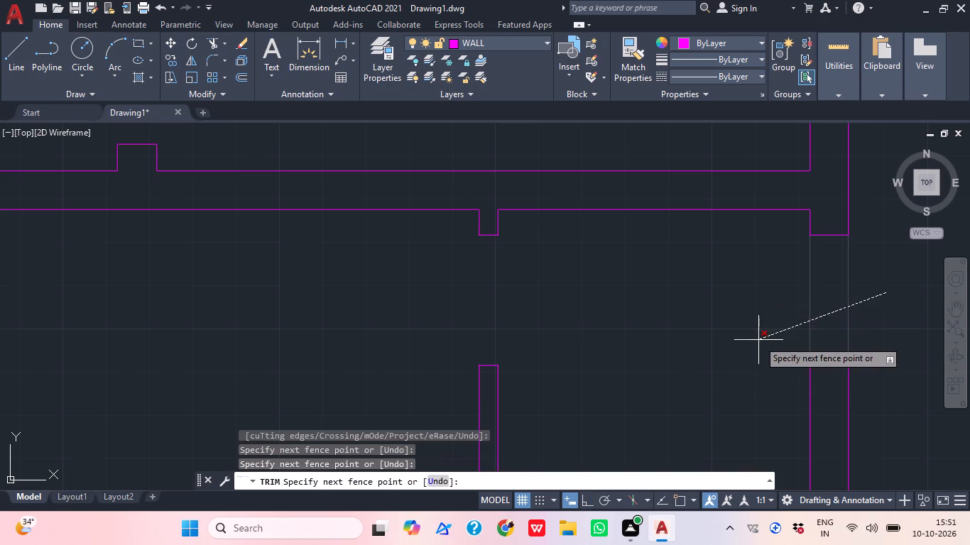
click(758, 340)
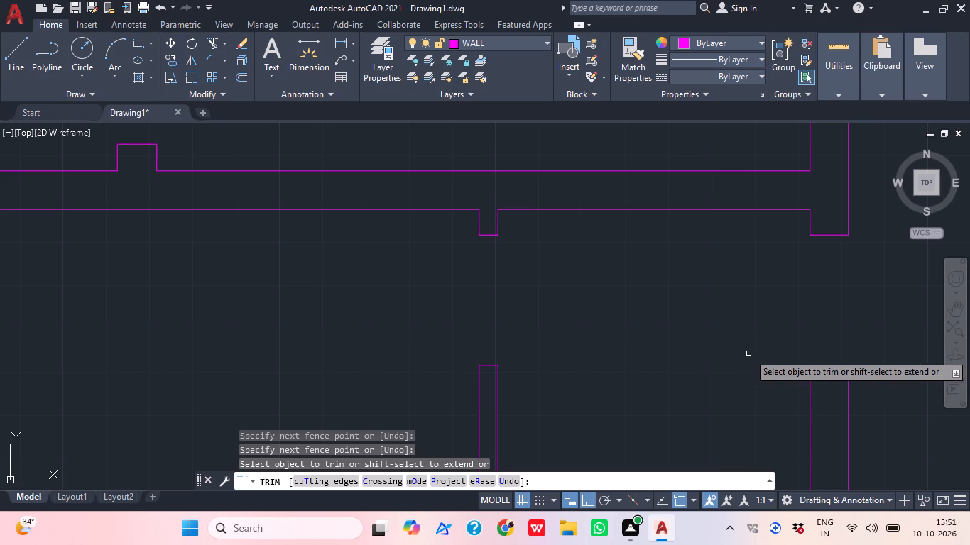
key(Escape)
Examine the whole floor plan and the lower rooms for the next place that needs work.
scroll(665, 353, down, 1)
middle_drag(665, 353, 702, 351)
middle_drag(694, 349, 693, 386)
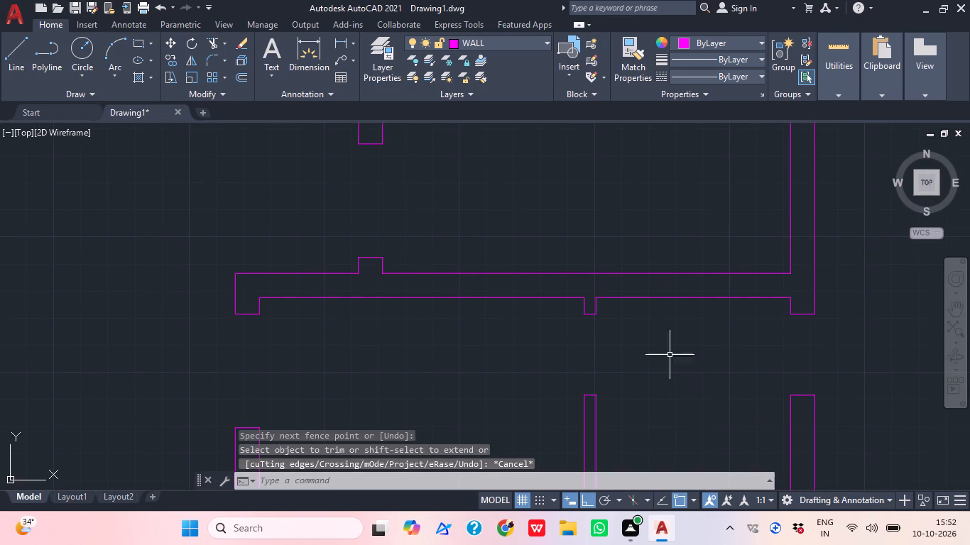
middle_drag(661, 348, 692, 324)
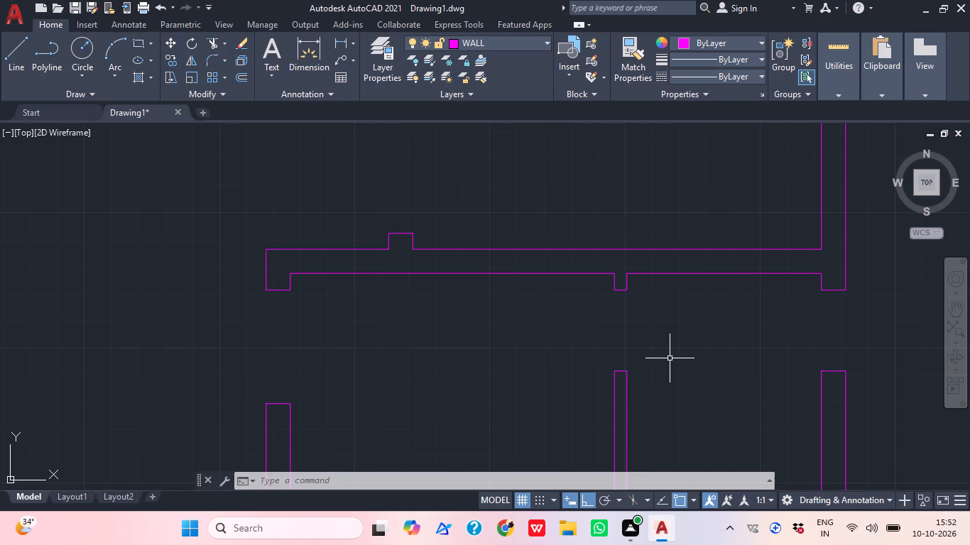
scroll(640, 360, down, 1)
middle_drag(670, 370, 641, 301)
scroll(658, 354, down, 1)
middle_drag(658, 353, 677, 288)
middle_drag(671, 338, 674, 335)
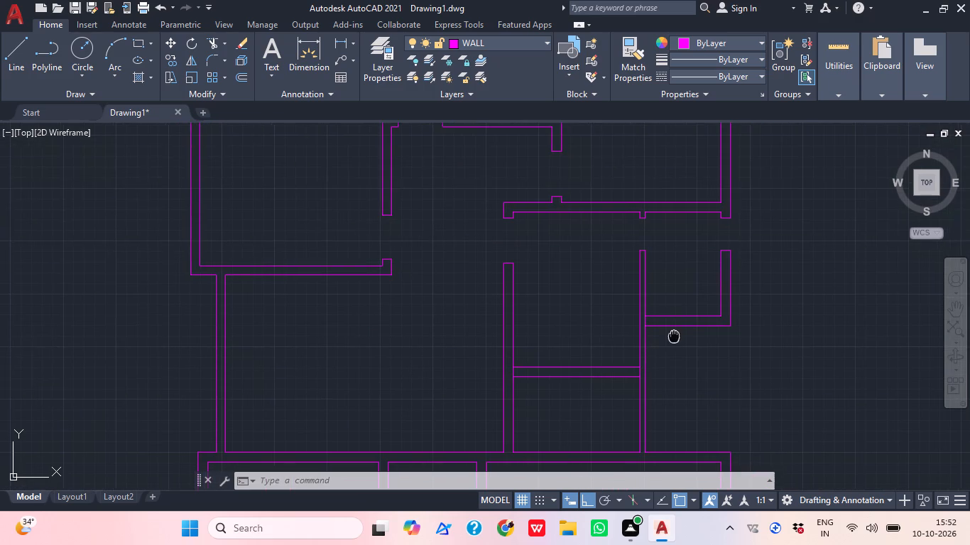
middle_drag(674, 335, 679, 340)
middle_drag(675, 343, 721, 364)
scroll(724, 366, down, 1)
middle_drag(721, 364, 724, 366)
middle_drag(631, 319, 656, 336)
scroll(606, 320, up, 1)
middle_drag(590, 354, 595, 274)
scroll(585, 326, down, 1)
middle_drag(598, 343, 583, 390)
scroll(601, 393, down, 1)
middle_drag(616, 387, 599, 369)
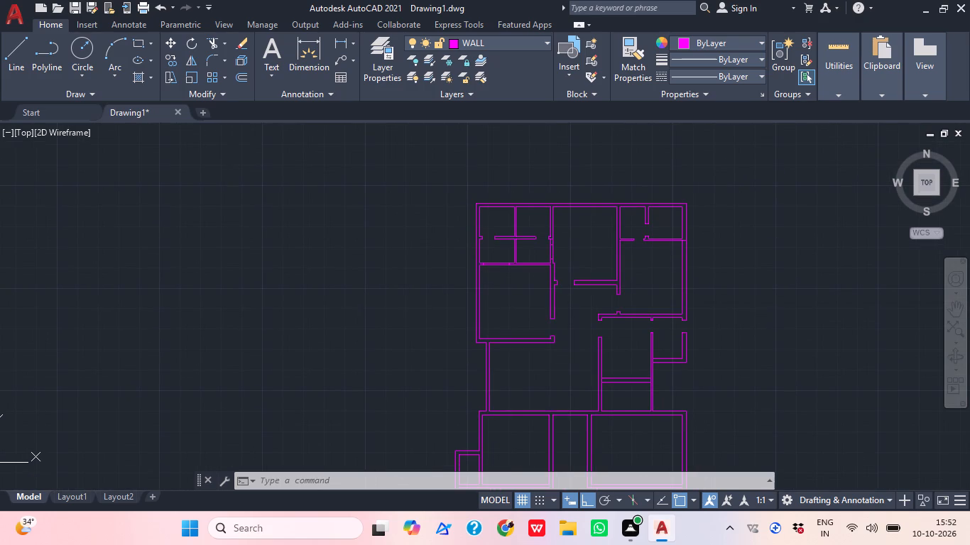
middle_drag(616, 371, 588, 356)
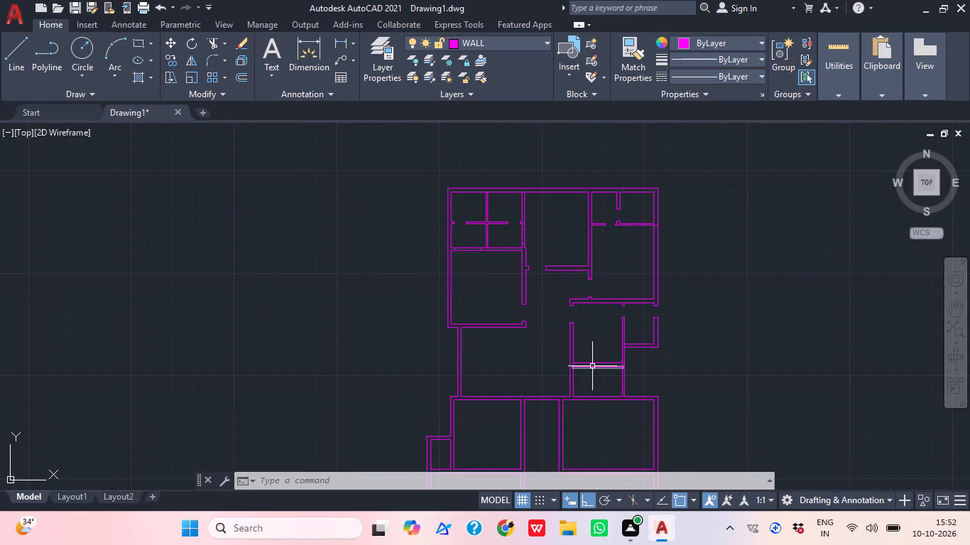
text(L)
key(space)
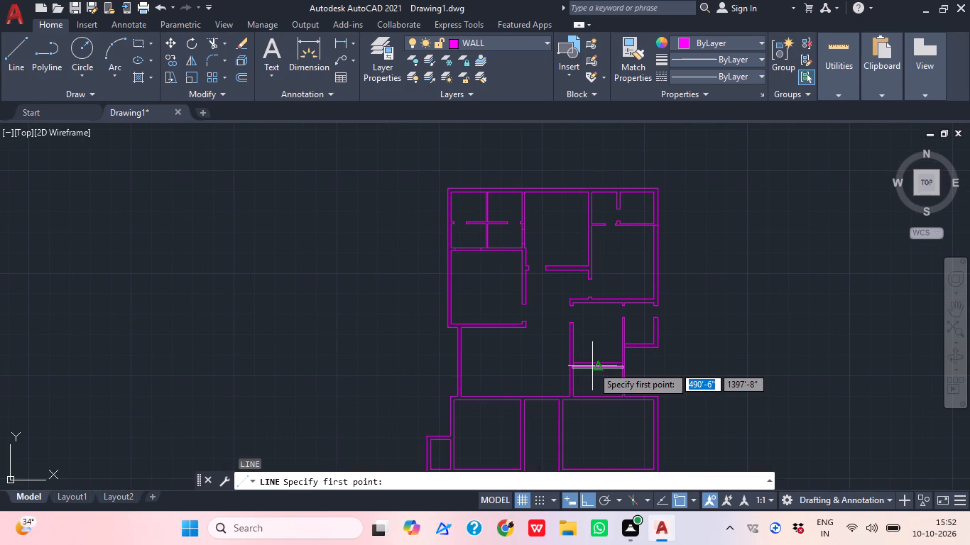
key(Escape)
Extend the lower line of the horizontal wall below the room left of the small room to the thin wall's outer face.
middle_drag(635, 409, 625, 397)
scroll(602, 358, up, 4)
text(EX)
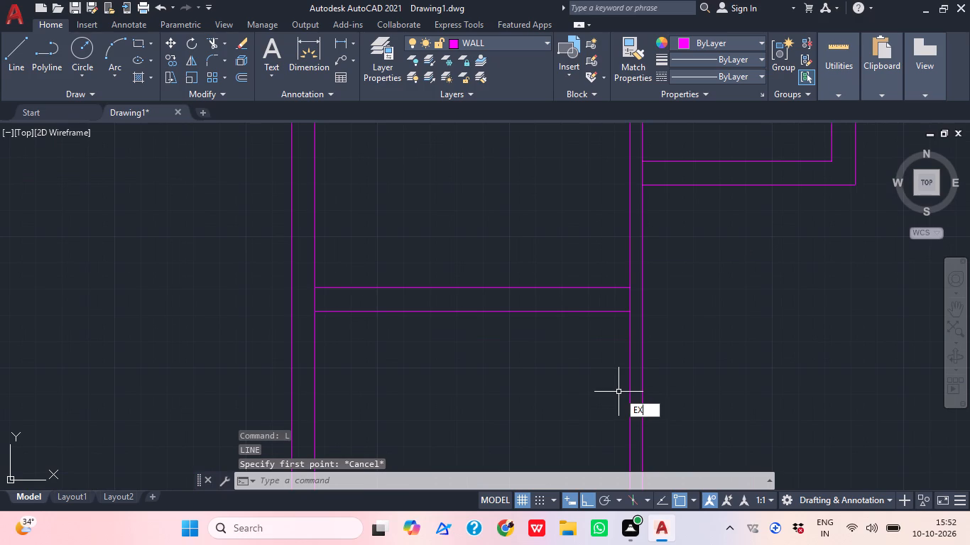
key(space)
click(606, 353)
click(599, 292)
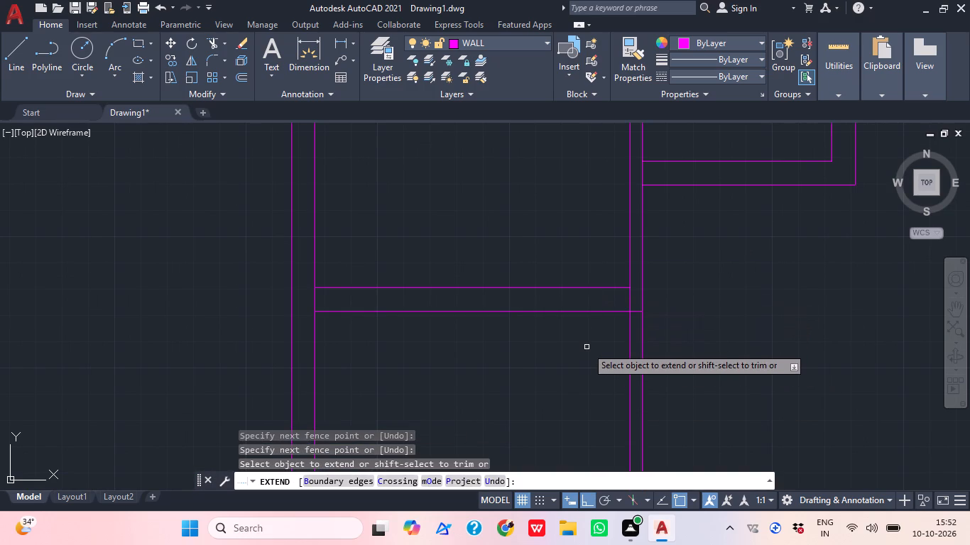
key(Escape)
Trim away the thin right wall's inner line below the horizontal wall.
scroll(613, 365, up, 1)
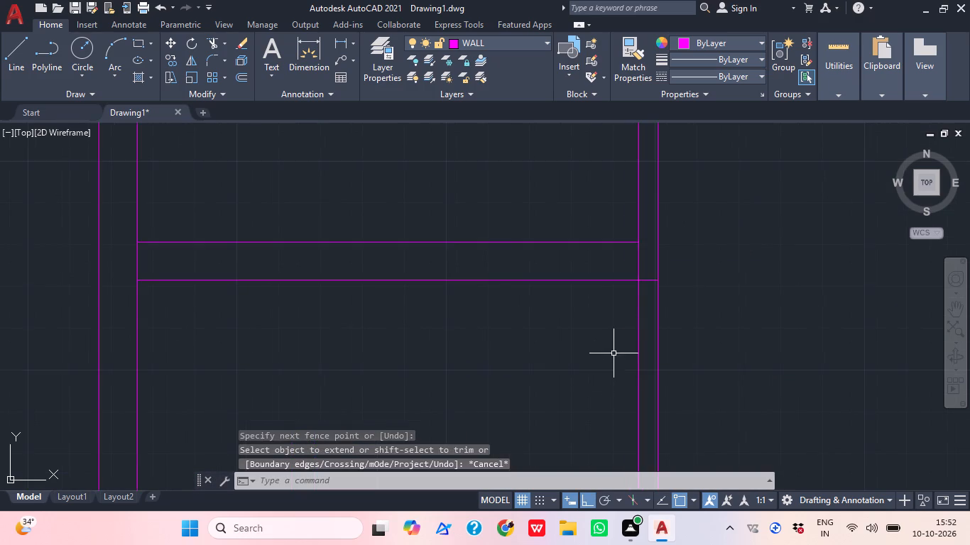
middle_drag(645, 336, 616, 338)
scroll(626, 344, down, 2)
scroll(612, 368, up, 2)
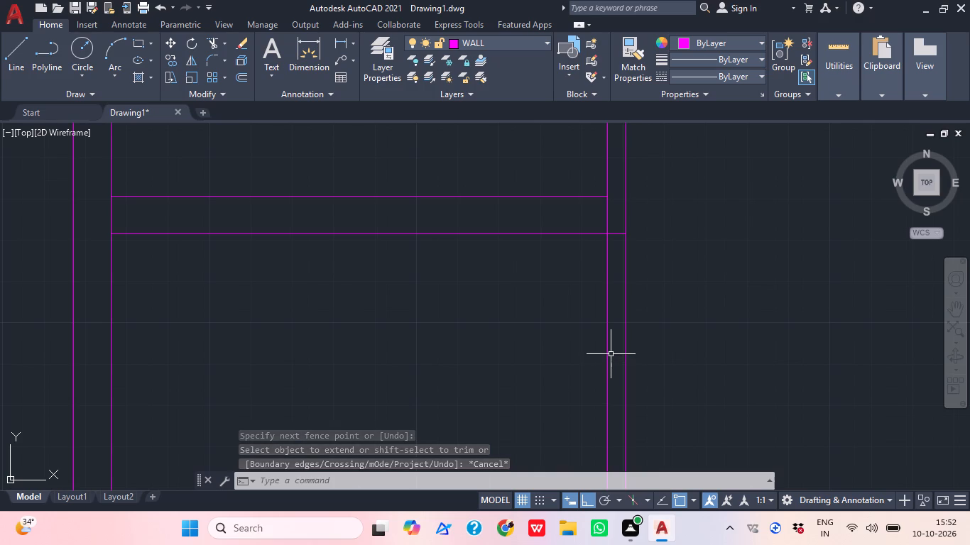
text(TR)
key(space)
click(616, 343)
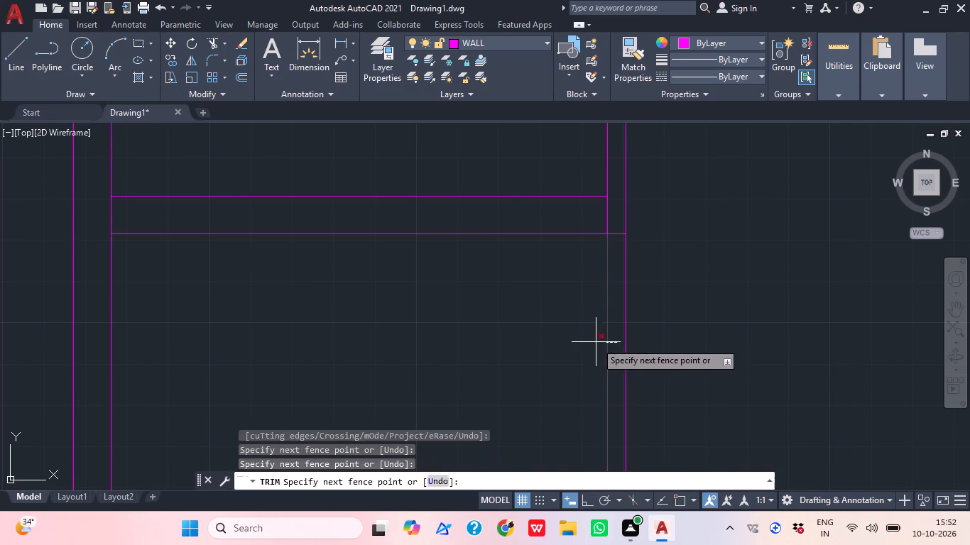
click(587, 338)
scroll(688, 299, down, 2)
middle_drag(679, 327, 631, 299)
key(Escape)
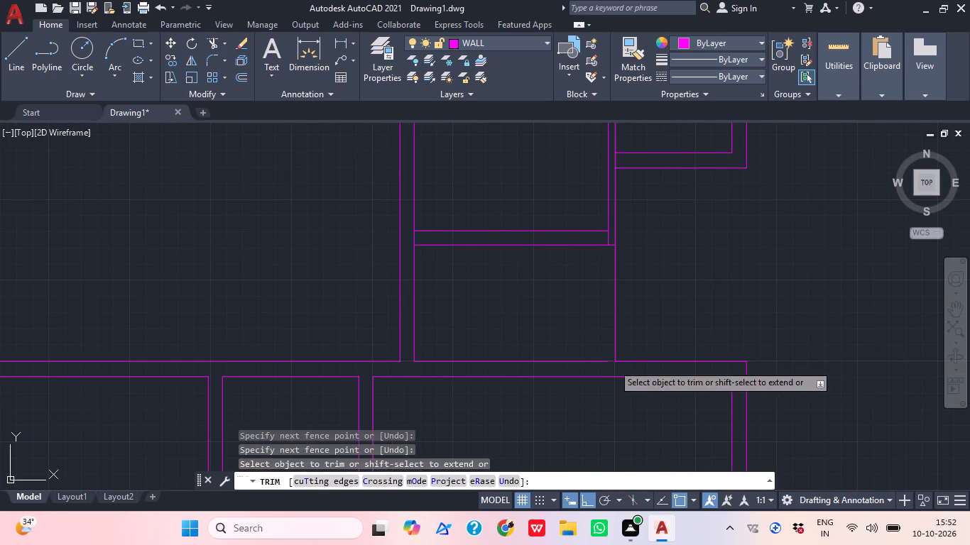
Extend the lower compartment's bottom wall line to its right boundary line to close the gap.
text(EX)
key(space)
scroll(612, 364, up, 2)
click(576, 364)
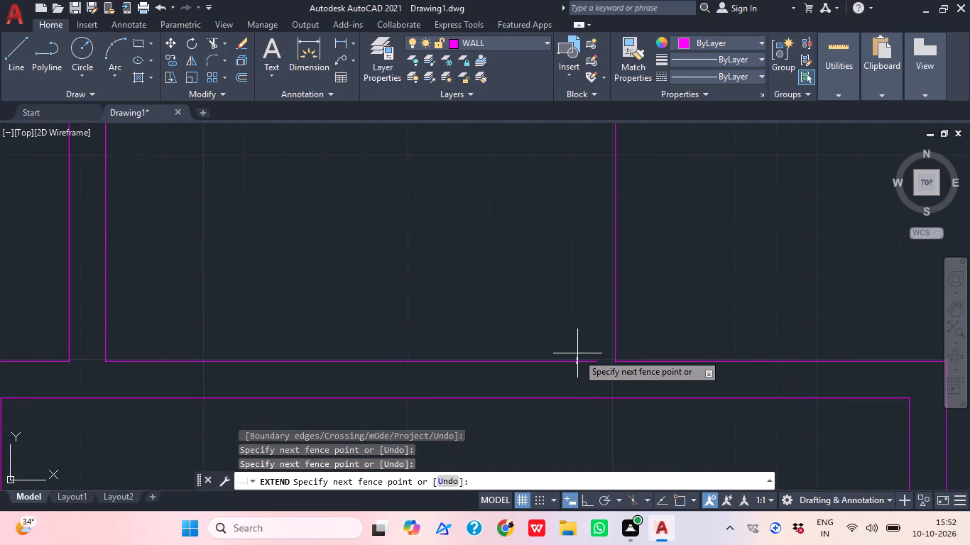
click(601, 348)
key(Escape)
Offset the lower compartment's right boundary line 1' to the left.
middle_drag(636, 356, 643, 403)
scroll(636, 361, down, 1)
key(o)
key(space)
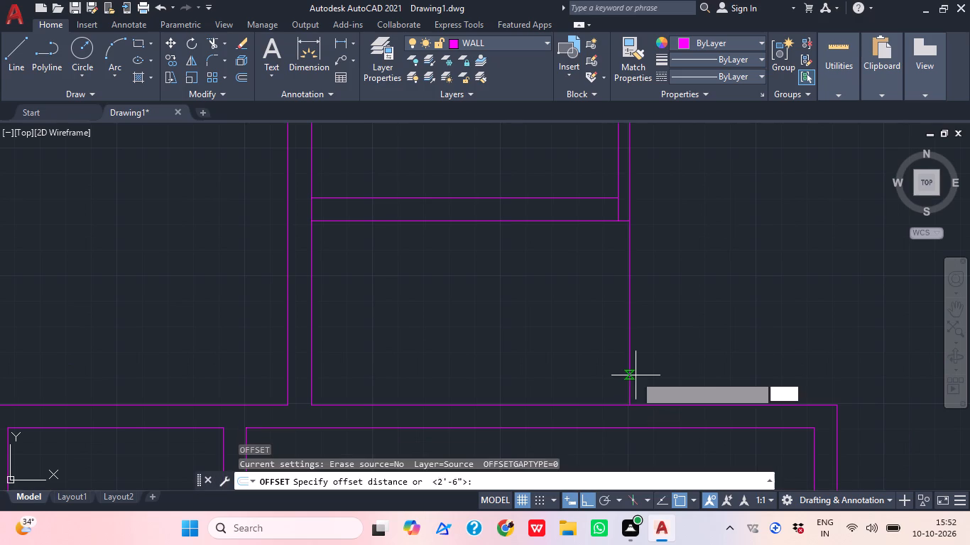
key(1)
key(apostrophe)
key(Return)
click(641, 346)
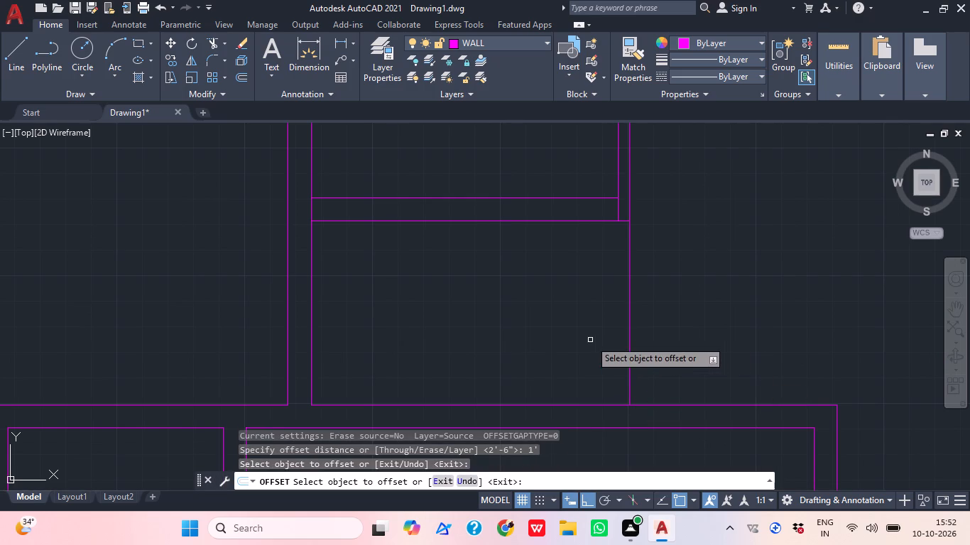
click(630, 338)
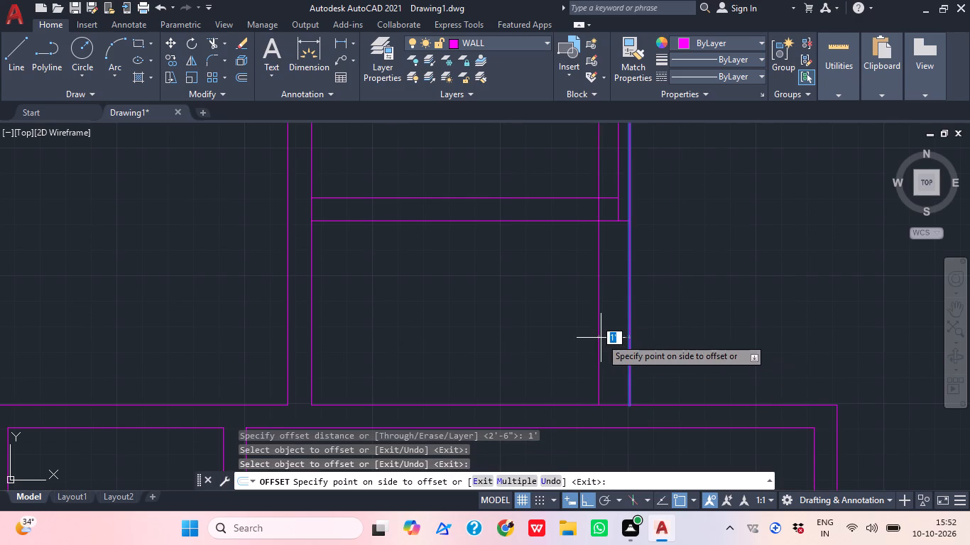
click(601, 338)
Offset the new vertical line in the lower compartment another 1' to the left.
key(space)
key(space)
key(space)
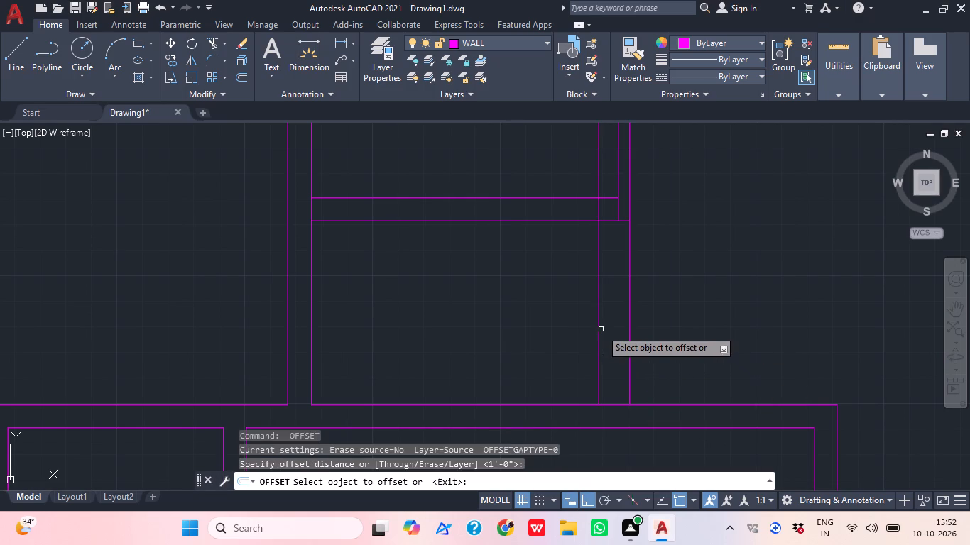
click(600, 329)
click(532, 328)
middle_drag(589, 329, 633, 467)
key(Escape)
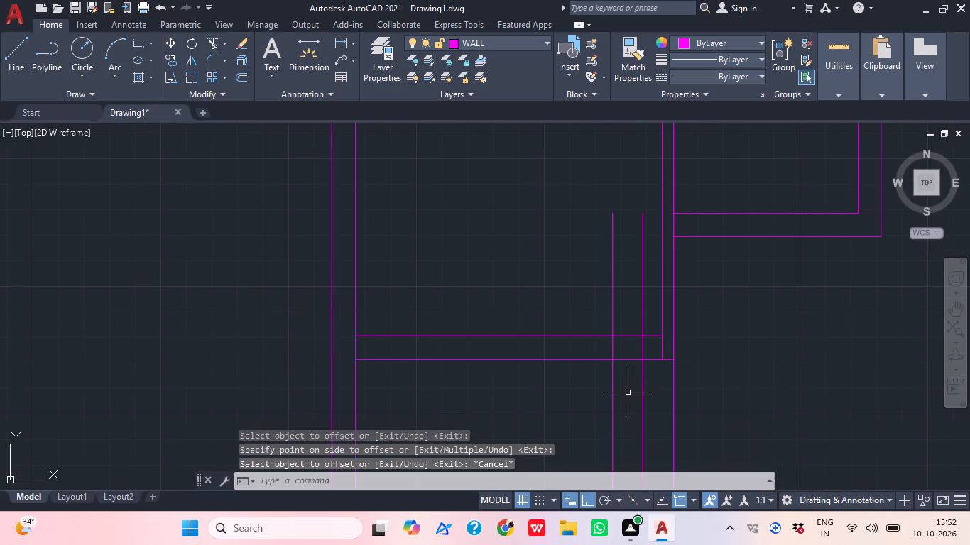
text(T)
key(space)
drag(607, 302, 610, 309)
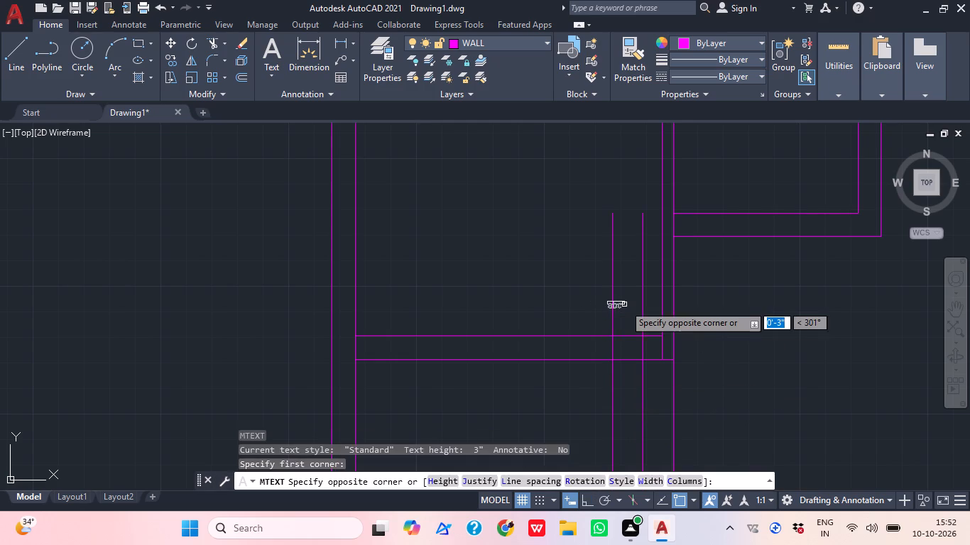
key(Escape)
Trim the two offset vertical lines back to the lower face of the horizontal wall above the compartment.
key(t)
text(R)
key(space)
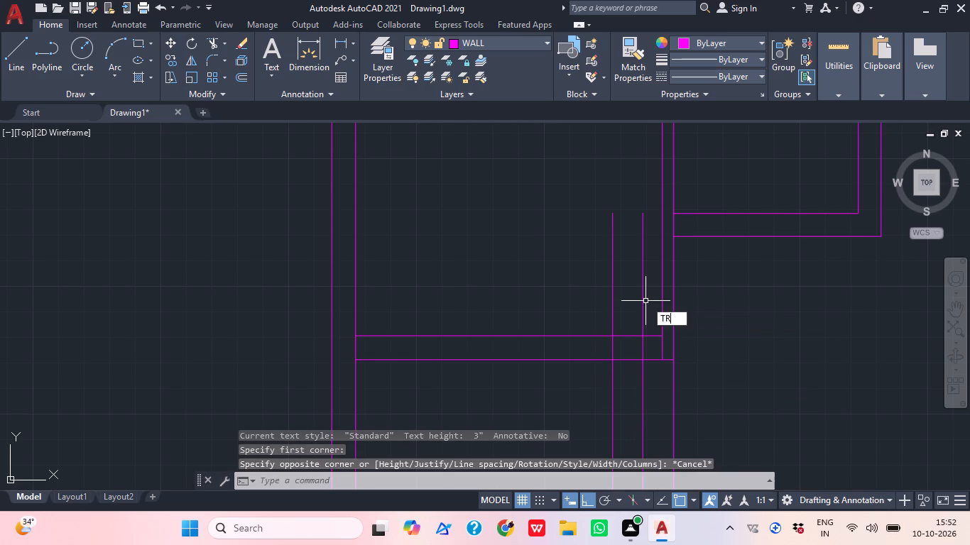
click(645, 300)
click(603, 296)
click(643, 353)
click(608, 354)
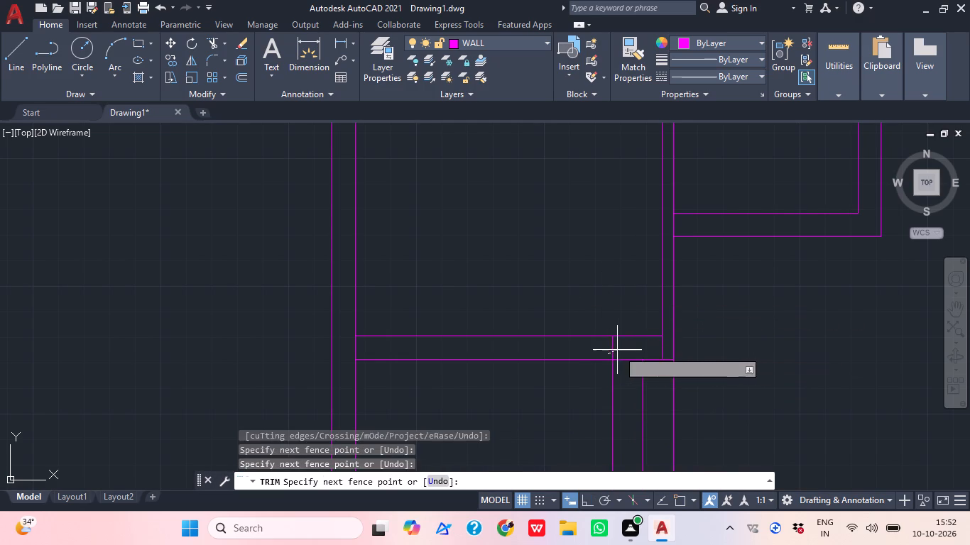
click(619, 350)
key(Escape)
scroll(640, 332, down, 2)
middle_drag(655, 357, 637, 341)
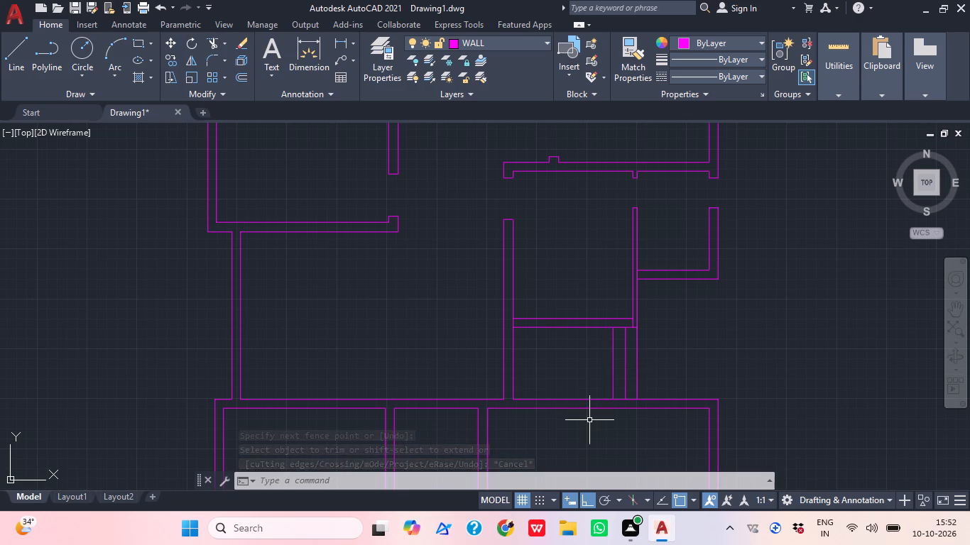
Draw two short horizontal lines across the lower compartment's left wall, about 4'-8" apart, near its upper and lower ends.
middle_drag(623, 402, 592, 309)
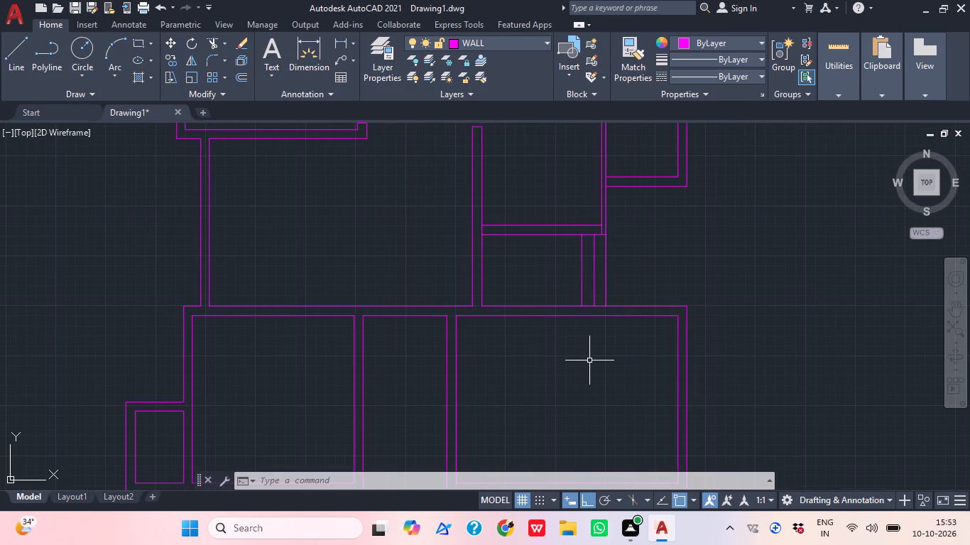
scroll(449, 234, up, 2)
middle_drag(484, 281, 532, 294)
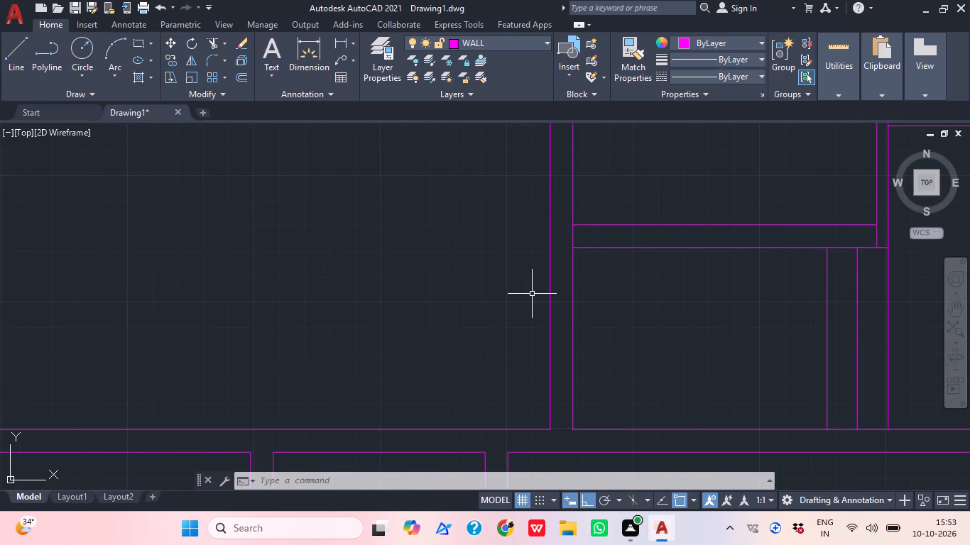
text(L)
key(space)
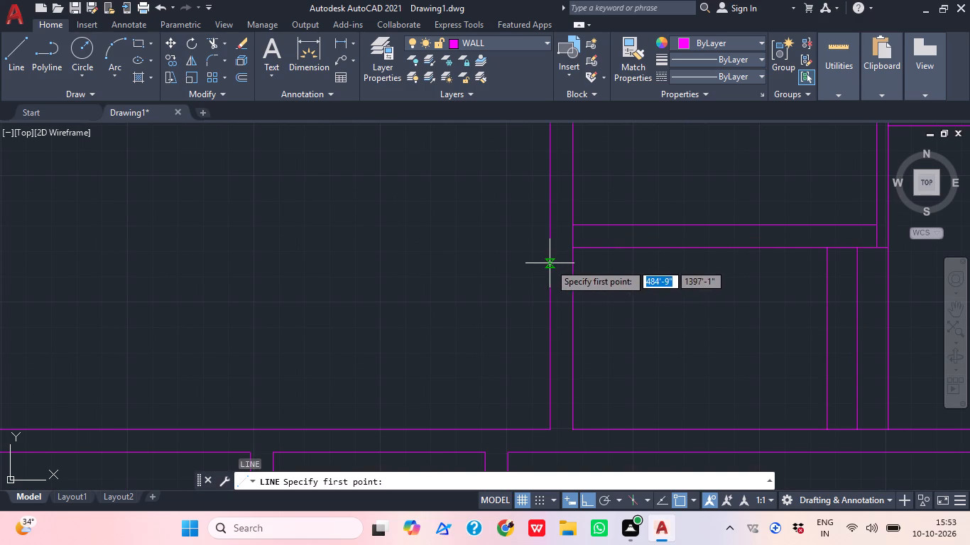
click(550, 263)
click(572, 260)
key(Escape)
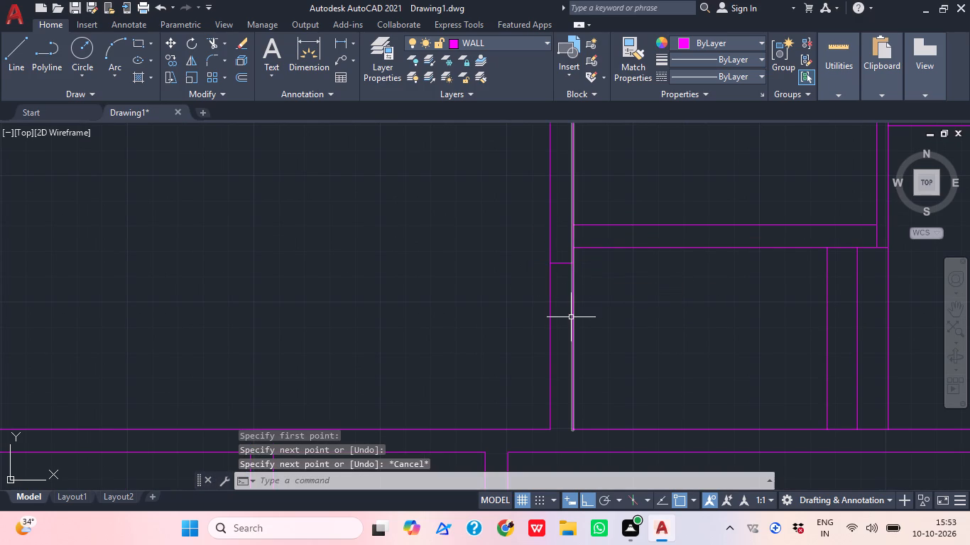
key(l)
key(space)
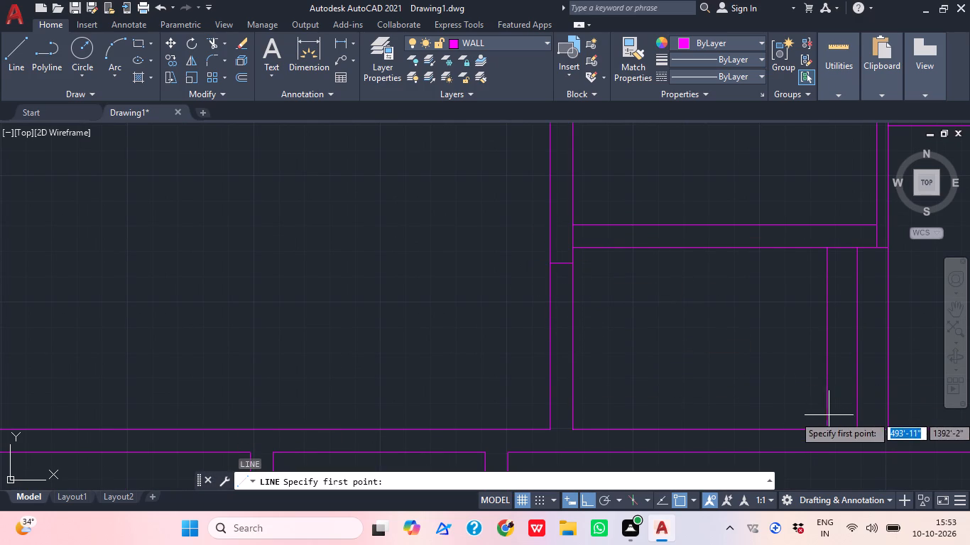
click(550, 407)
click(579, 406)
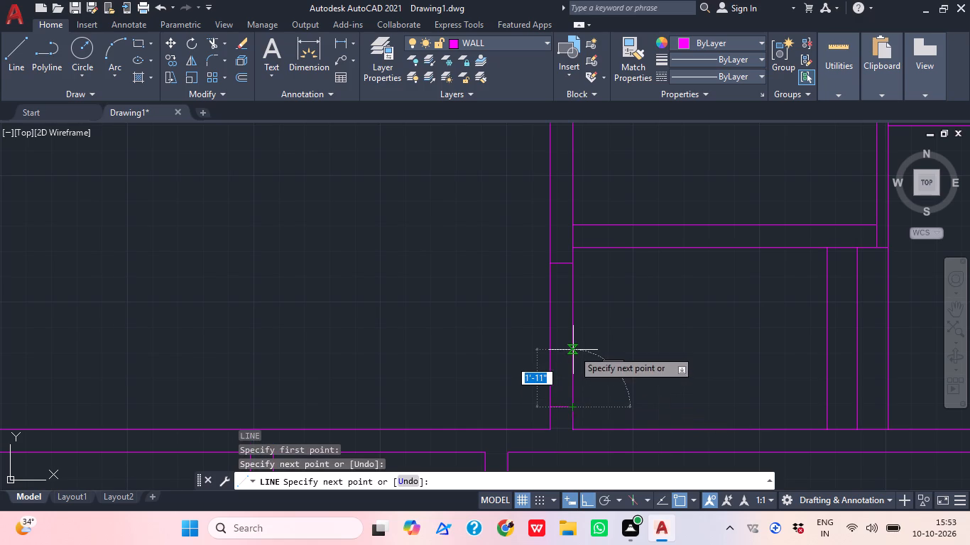
key(Escape)
Draw a short line across the horizontal wall at the midpoint of the narrow corridor's top edge.
scroll(638, 361, down, 2)
middle_click(586, 378)
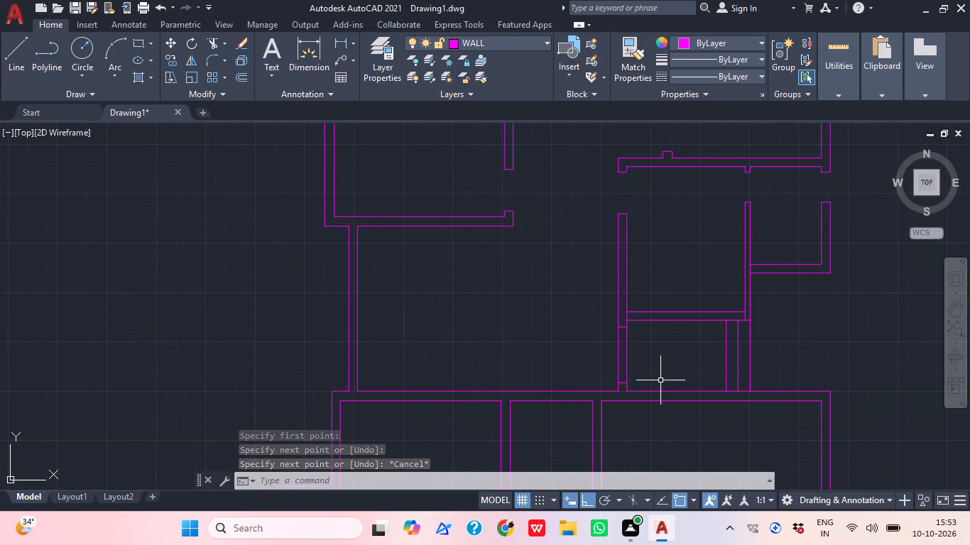
middle_drag(595, 382, 600, 347)
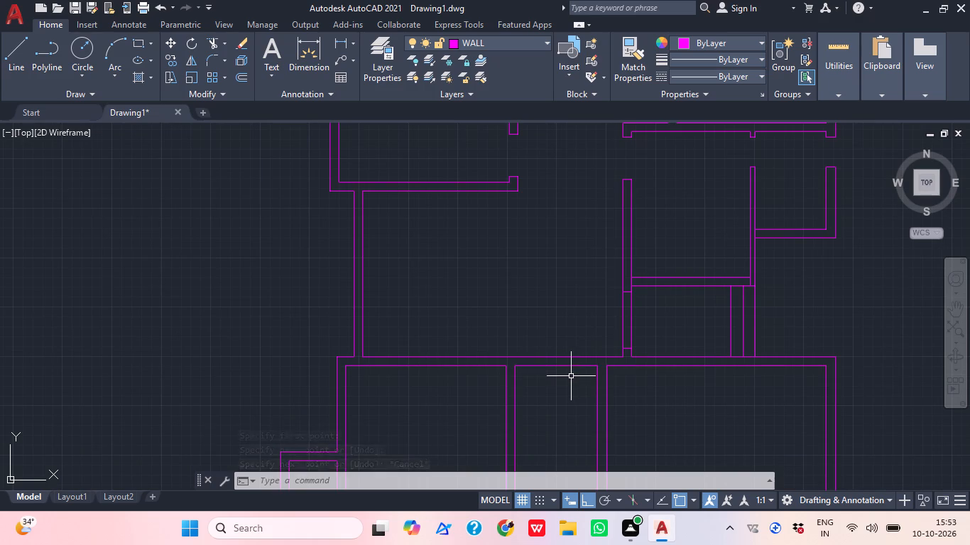
scroll(543, 382, up, 1)
middle_click(543, 382)
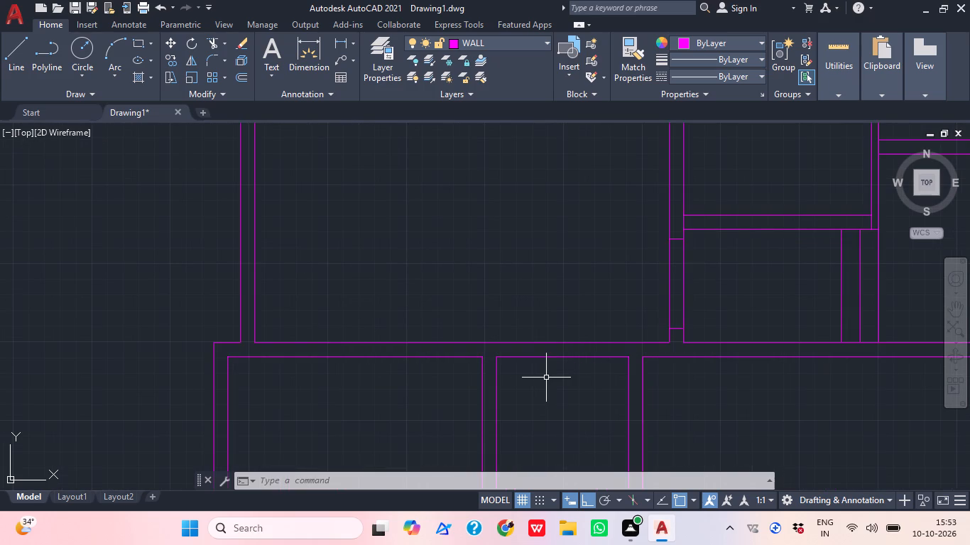
text(L)
key(space)
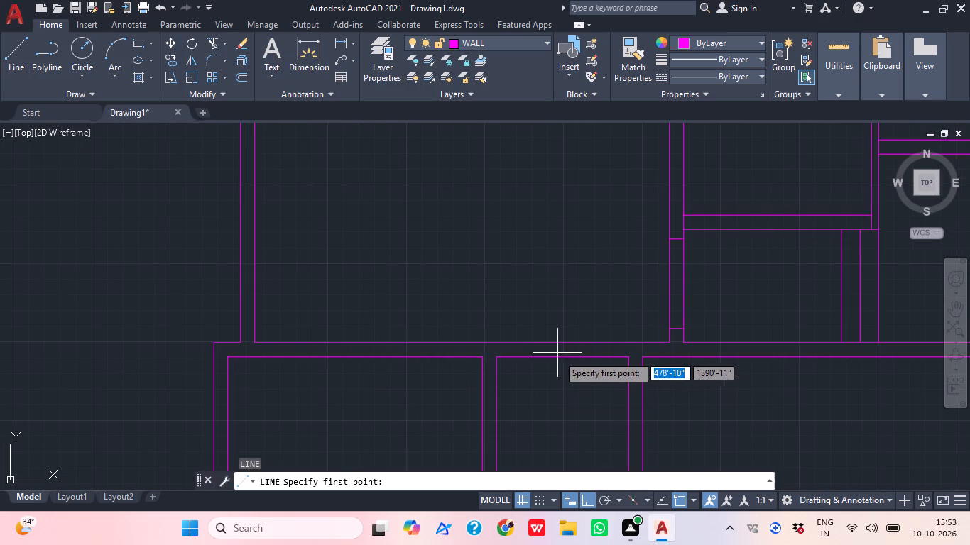
click(558, 356)
click(558, 343)
key(Escape)
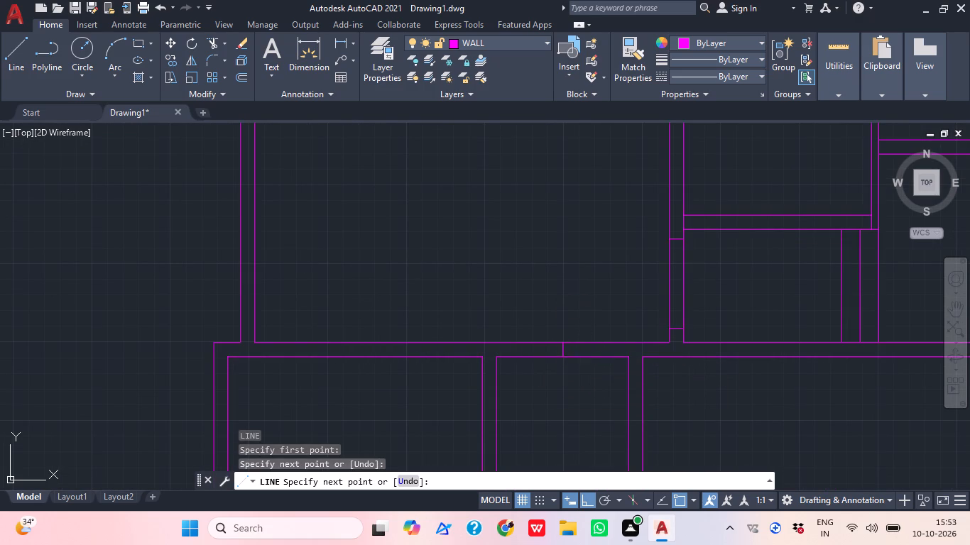
Offset the short line across the corridor's top wall 2' to each side.
key(o)
key(space)
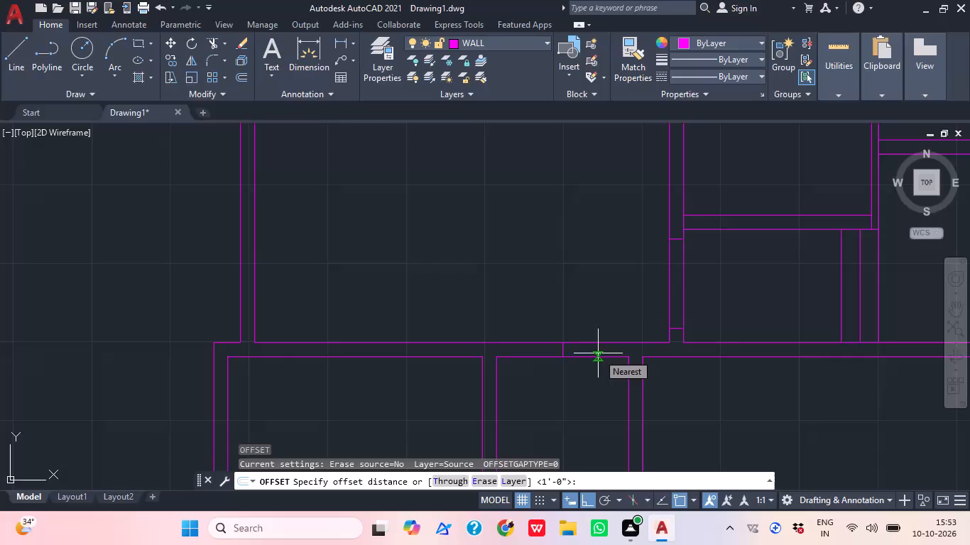
text(O)
key(space)
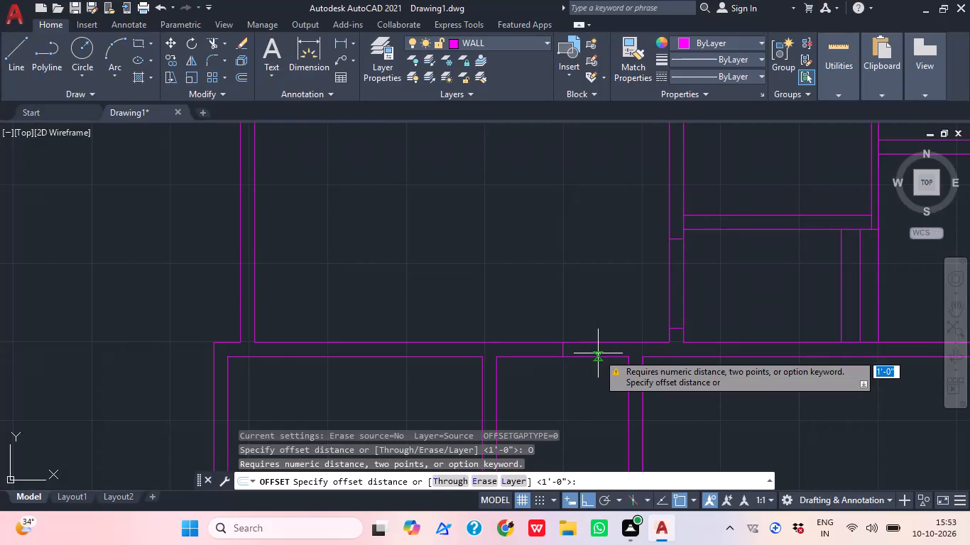
text(2')
key(Return)
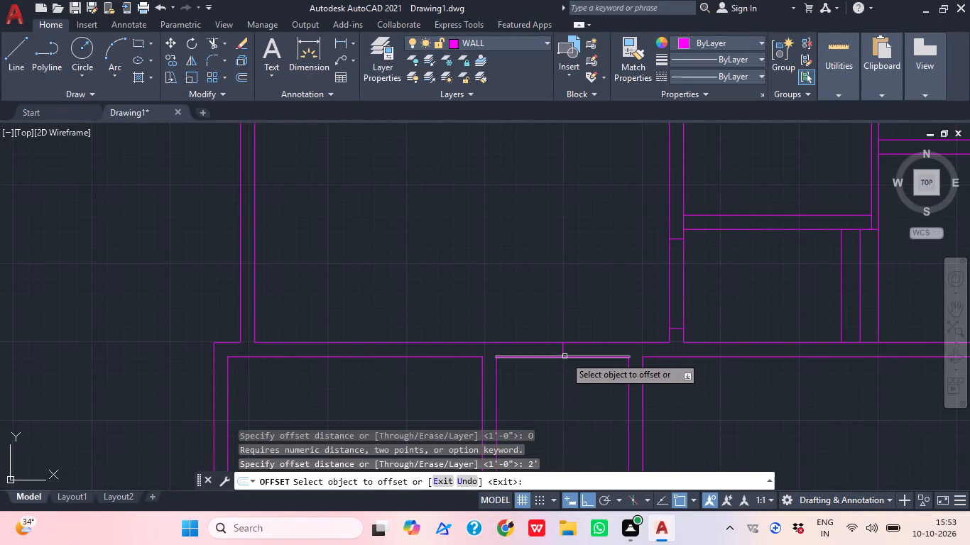
click(561, 355)
click(579, 356)
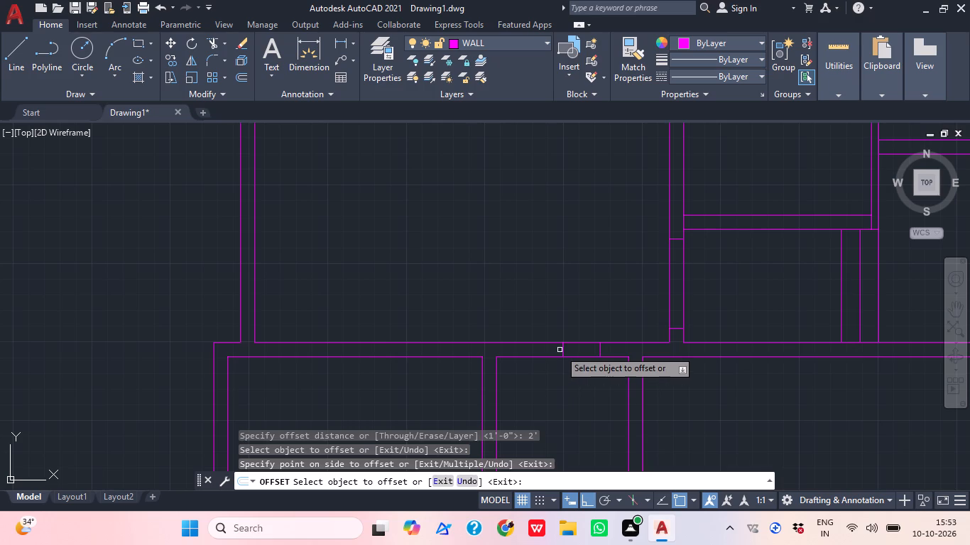
click(562, 350)
click(541, 356)
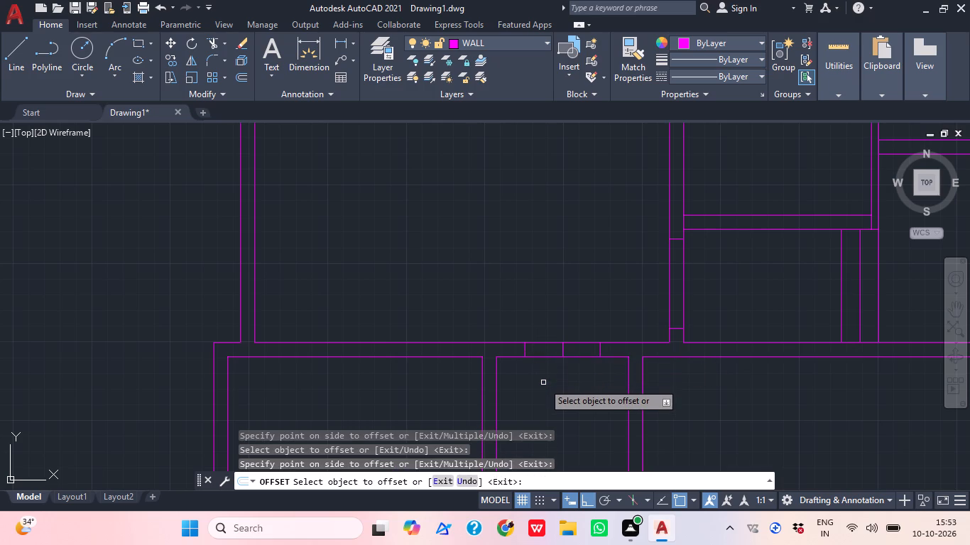
key(Escape)
Trim both wall faces between the two offset lines and remove the centre line to open the corridor's top wall.
text(TR)
key(space)
drag(562, 374, 562, 363)
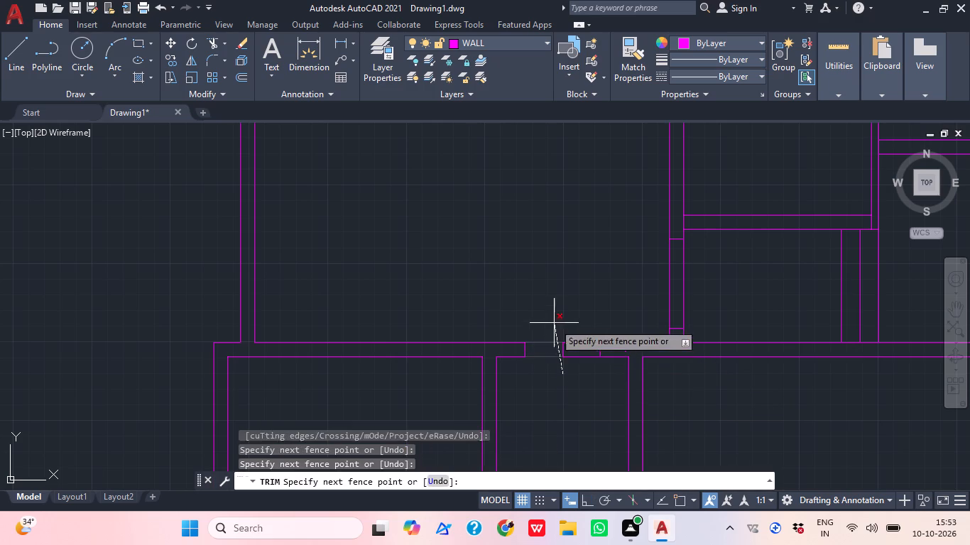
click(553, 323)
drag(574, 365, 579, 352)
drag(584, 328, 577, 335)
click(566, 349)
click(547, 349)
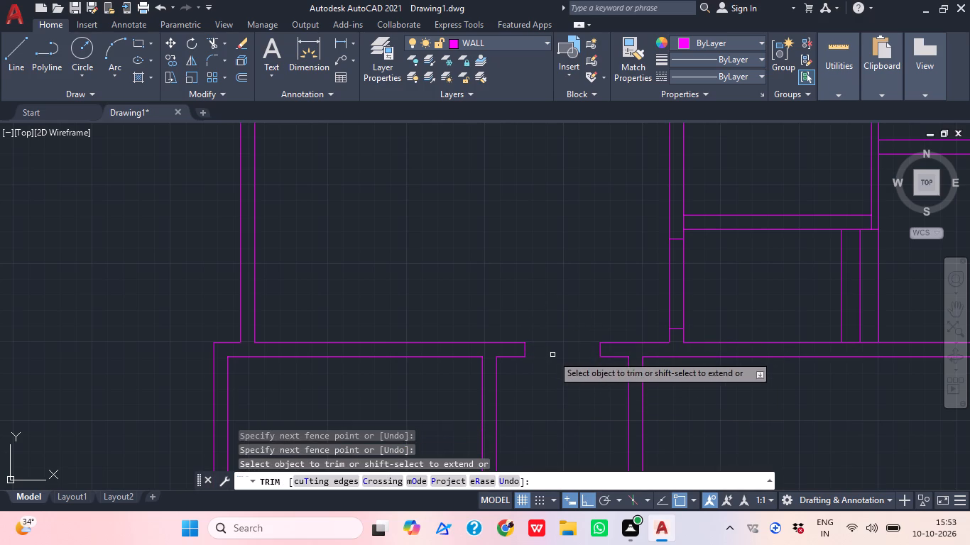
key(Escape)
Draw a line across the corridor's left wall, starting 6" below its top corner using tracking.
scroll(570, 349, down, 1)
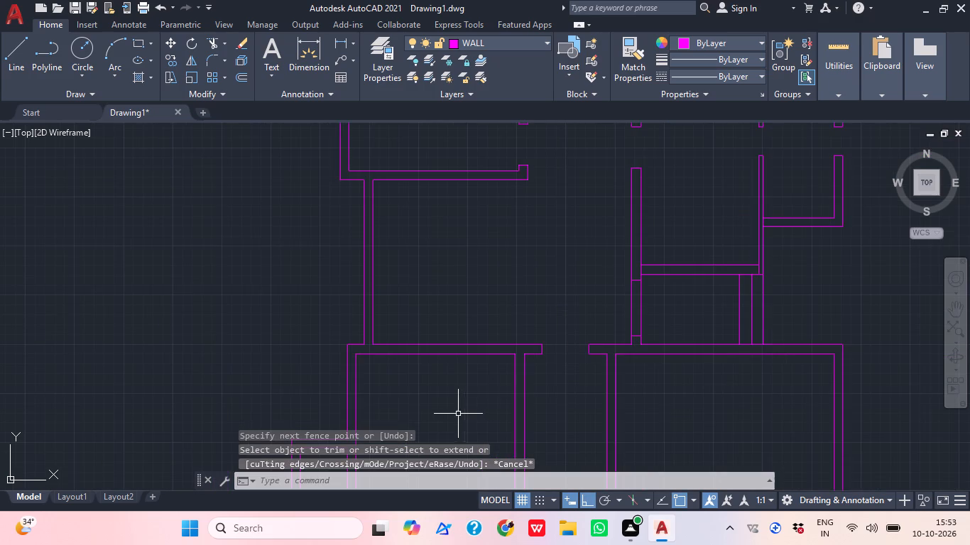
scroll(454, 412, up, 1)
middle_drag(508, 406, 550, 436)
key(l)
key(space)
text(TK)
key(space)
scroll(594, 365, up, 2)
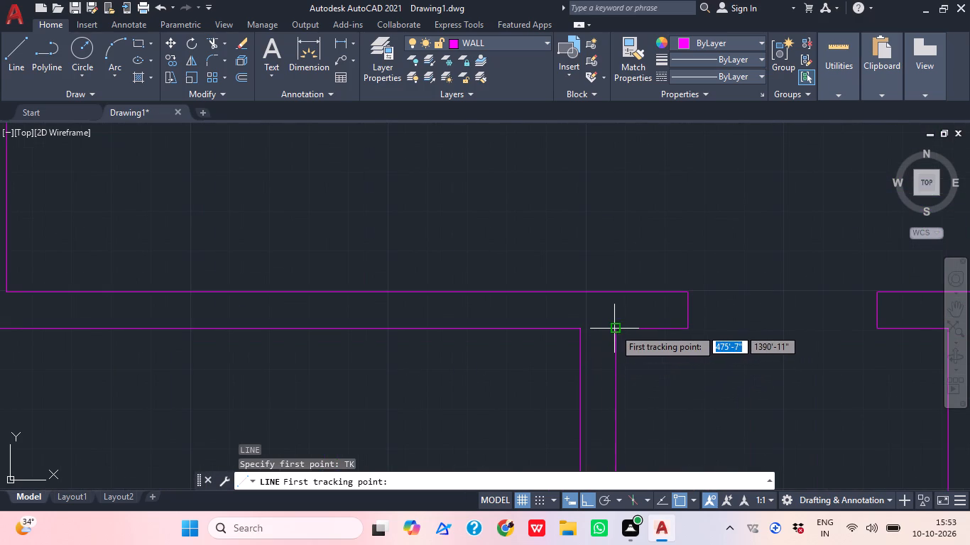
click(614, 329)
text(6")
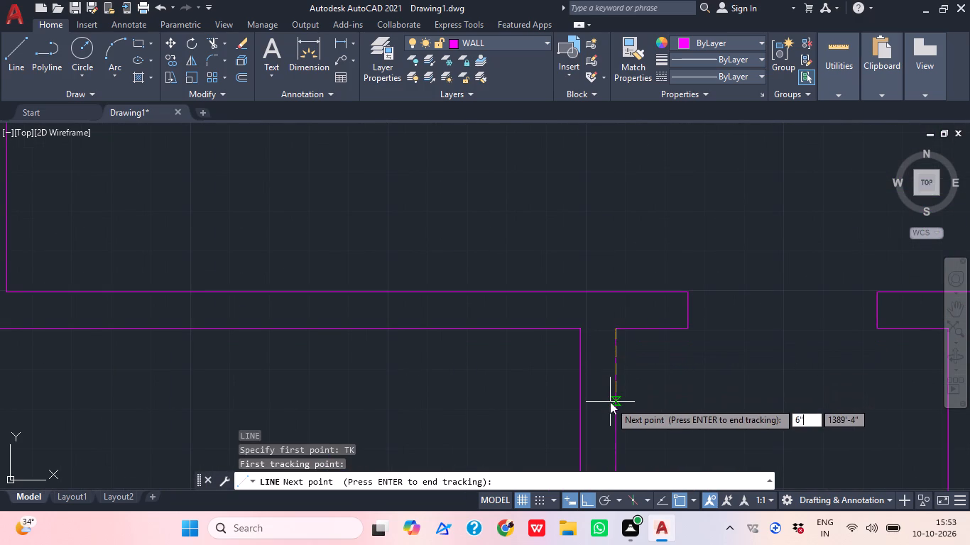
key(Return)
key(Return)
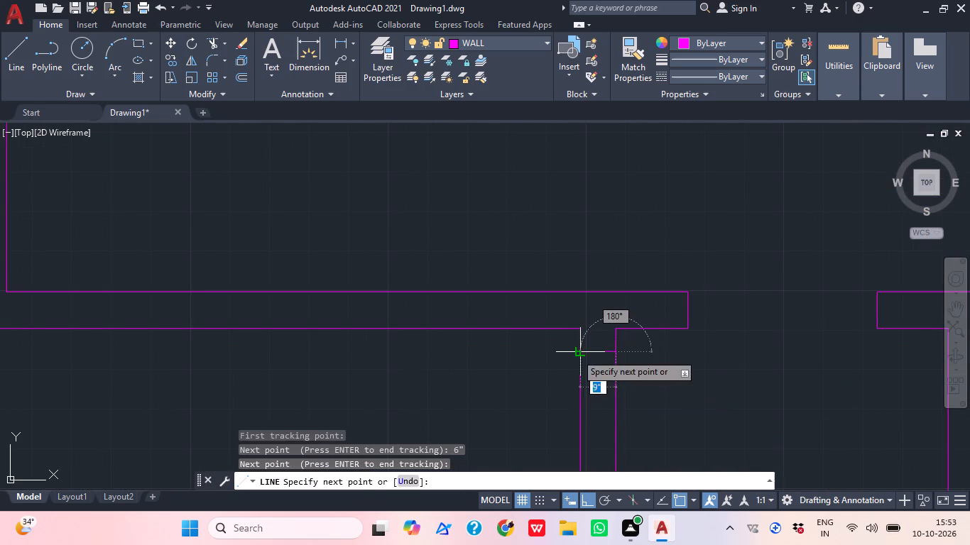
click(576, 353)
key(Escape)
Offset the short line across the corridor's left wall 3'6" downward.
scroll(645, 356, down, 1)
middle_drag(644, 362, 634, 351)
key(o)
key(space)
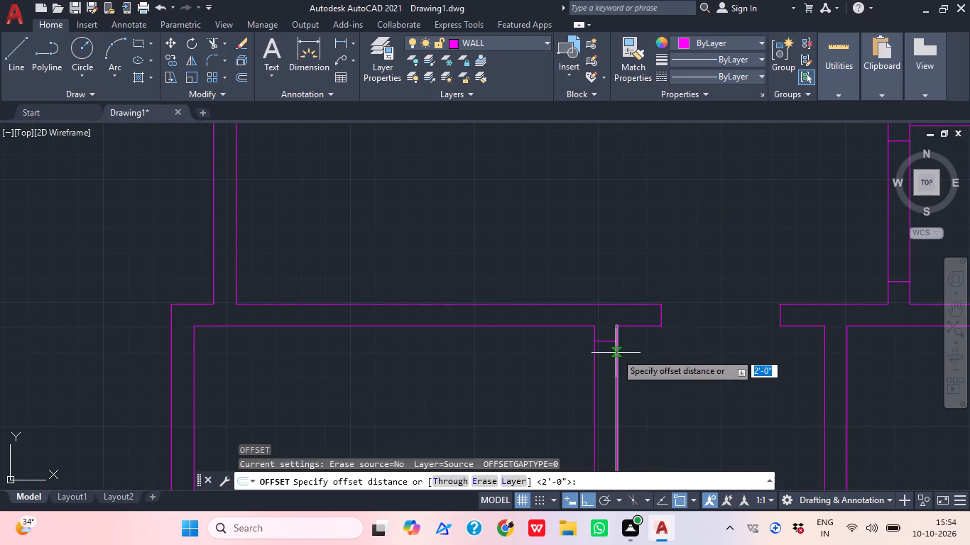
text(3'6")
key(Return)
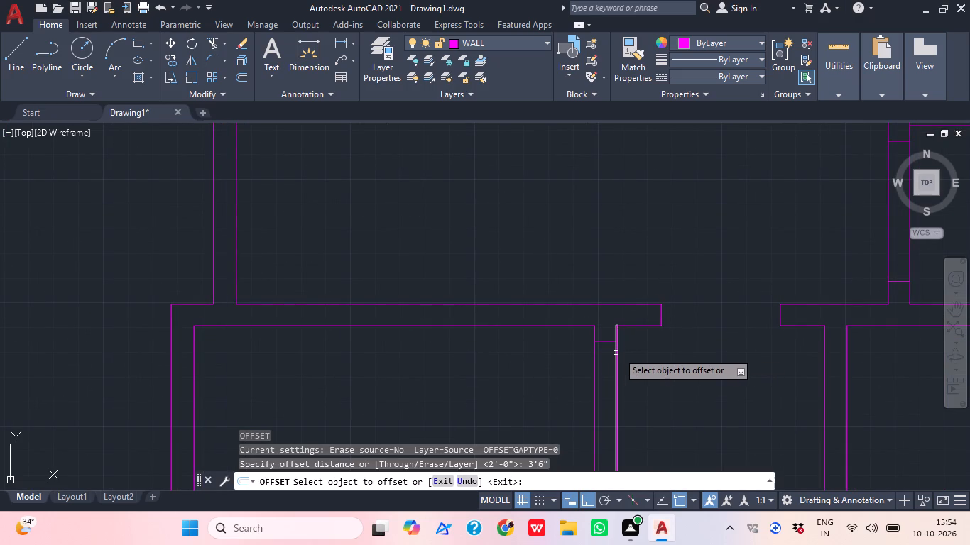
click(601, 341)
click(619, 390)
middle_click(655, 395)
key(Escape)
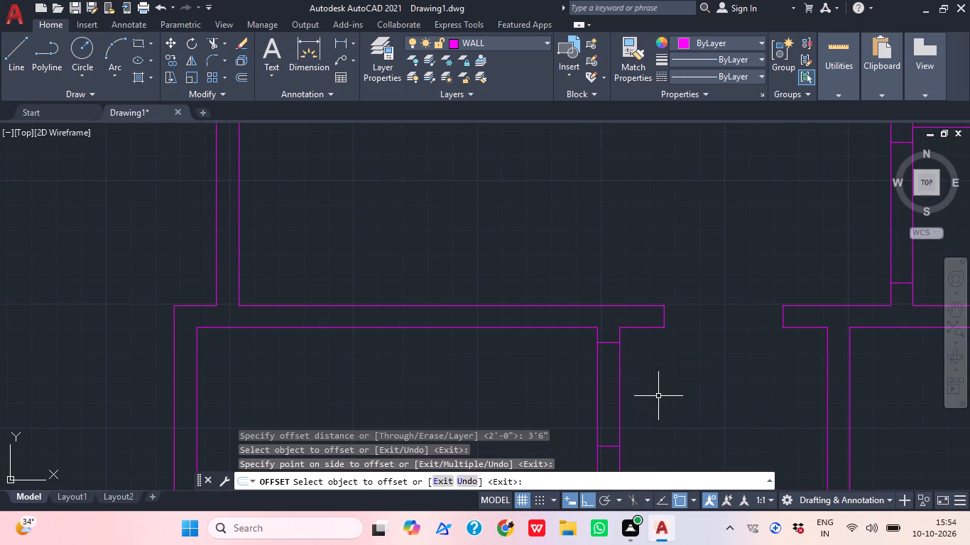
Trim both faces of the corridor's left wall between the two short lines to cut the door opening.
key(t)
key(r)
key(space)
drag(670, 396, 648, 397)
click(574, 397)
scroll(639, 384, down, 2)
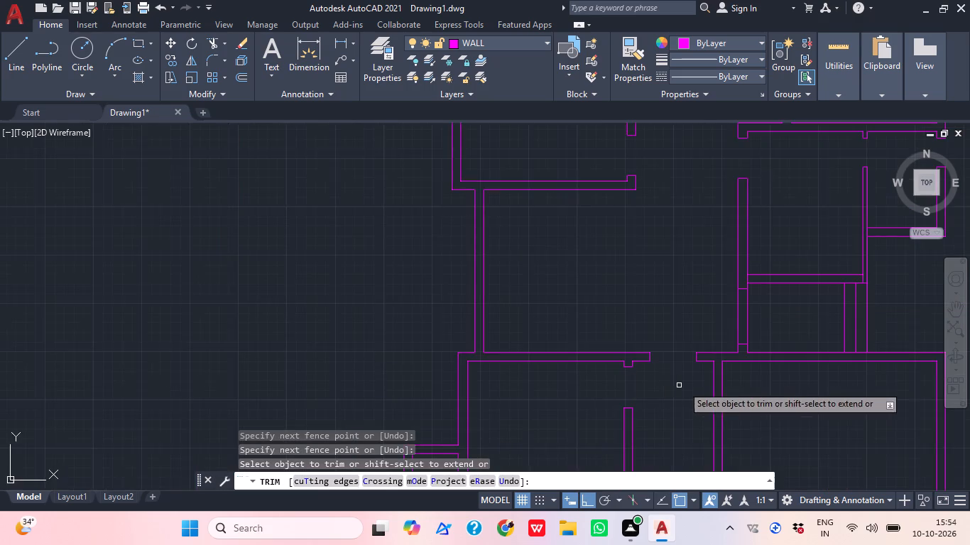
middle_drag(710, 385, 644, 368)
key(Escape)
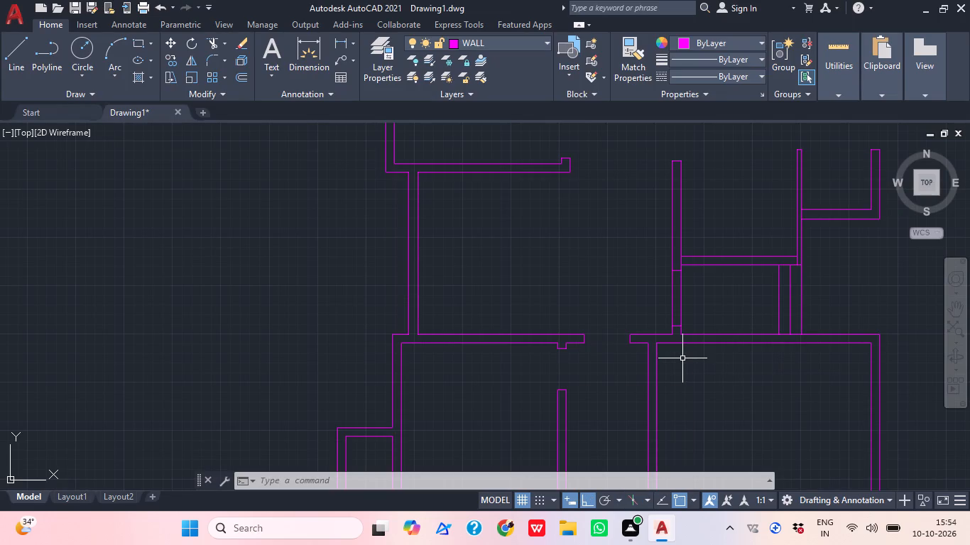
Look over the rooms around the corridor and further down the plan for the next wall to open.
middle_drag(703, 327, 655, 306)
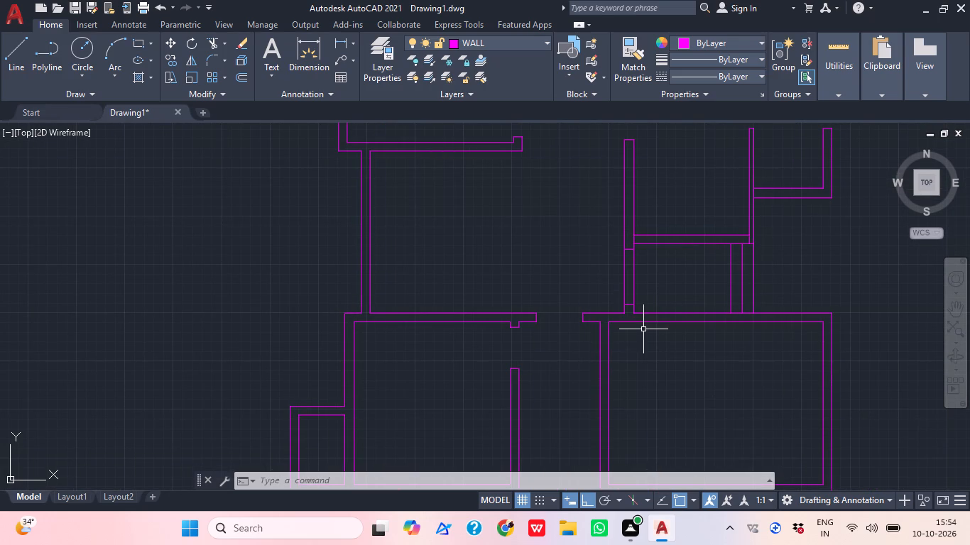
middle_drag(681, 374, 660, 362)
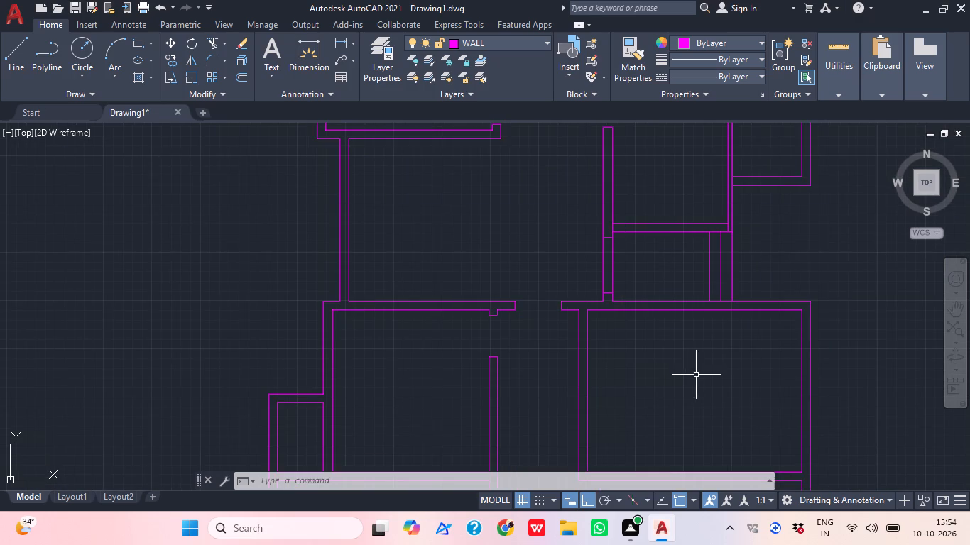
middle_drag(694, 375, 681, 375)
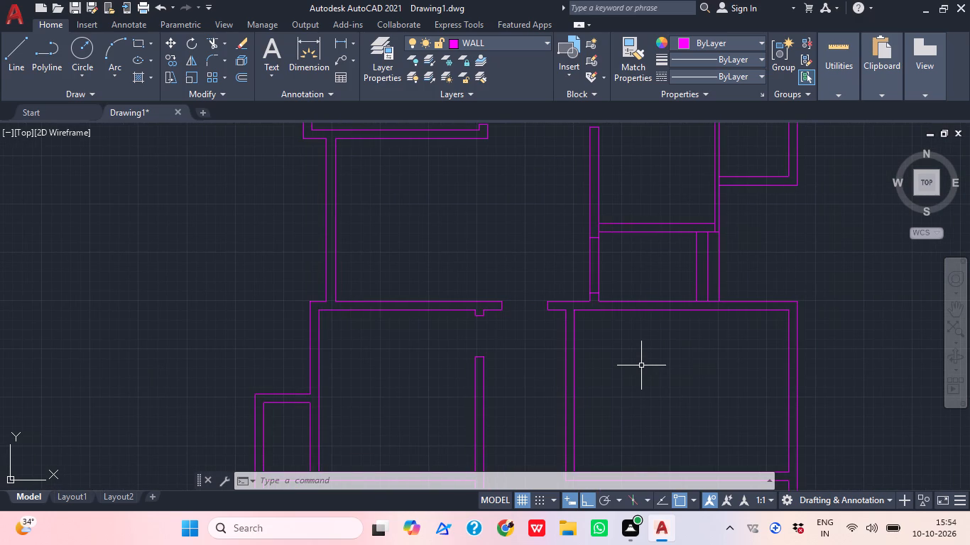
middle_click(642, 348)
scroll(642, 348, down, 1)
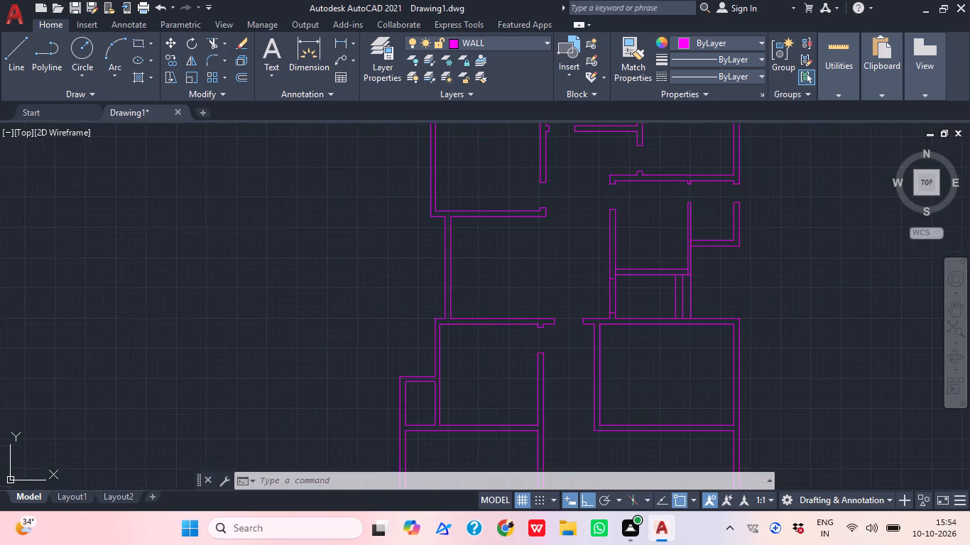
scroll(638, 353, up, 1)
middle_drag(638, 355, 609, 353)
middle_drag(614, 361, 605, 387)
scroll(611, 368, down, 1)
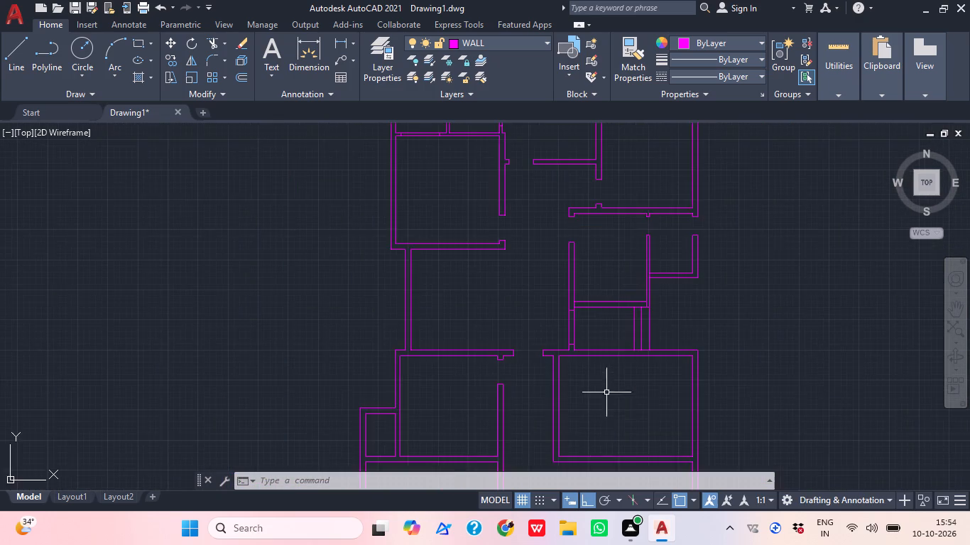
middle_drag(607, 429, 573, 382)
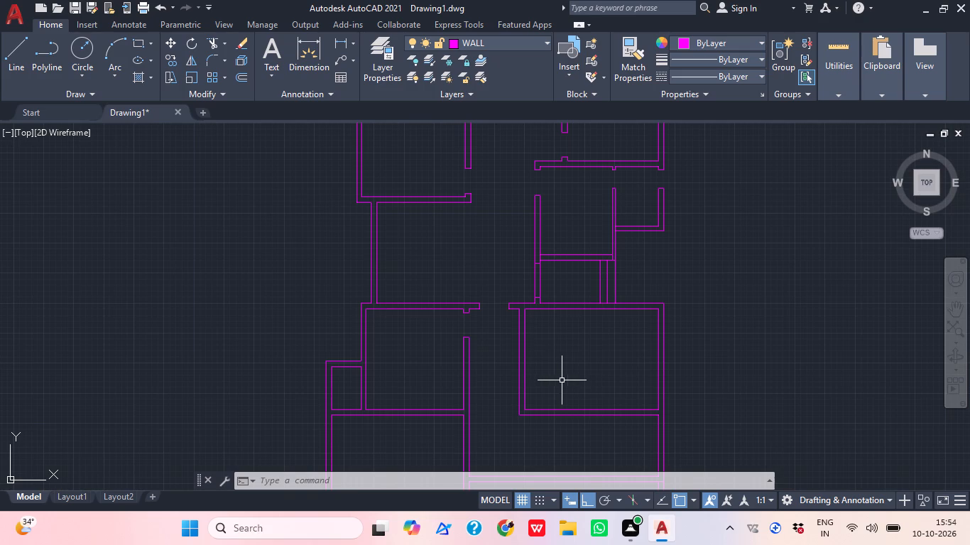
Draw a line across the right wall of the lower-left room, starting 6" below the room's top corner using tracking.
middle_drag(472, 426, 482, 373)
text(L TK)
key(space)
scroll(472, 390, up, 3)
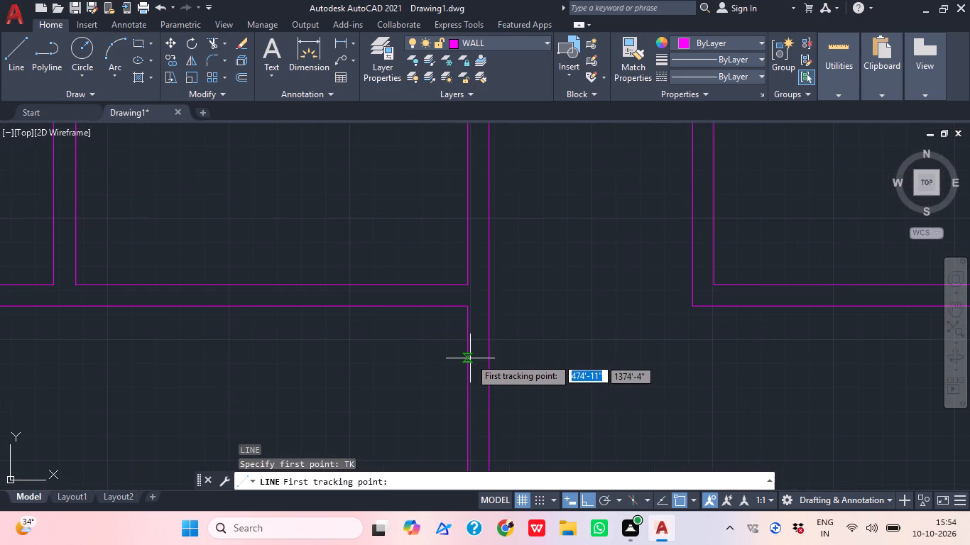
click(466, 309)
text(6")
key(Return)
key(Return)
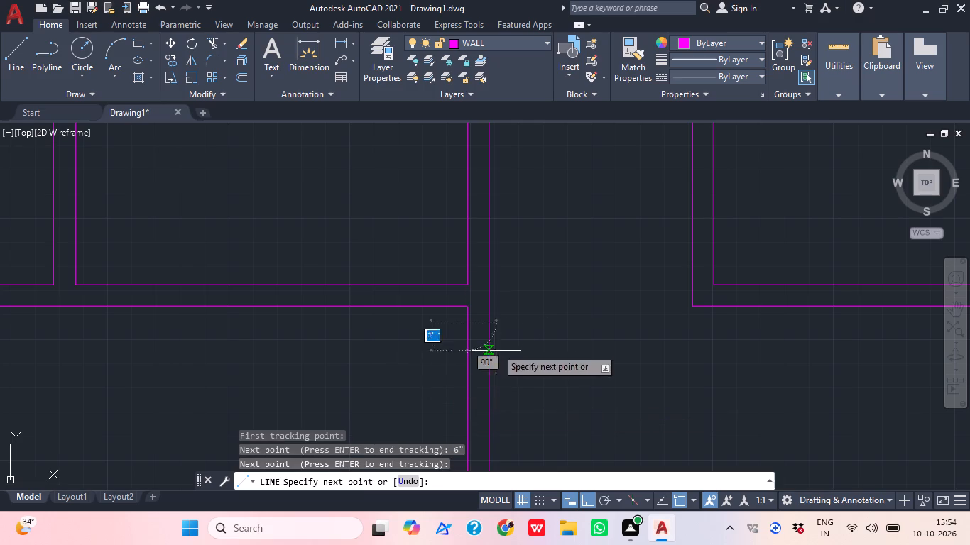
click(488, 321)
key(Escape)
Offset the short line across the lower-left room's right wall 3'6" downward.
text(O)
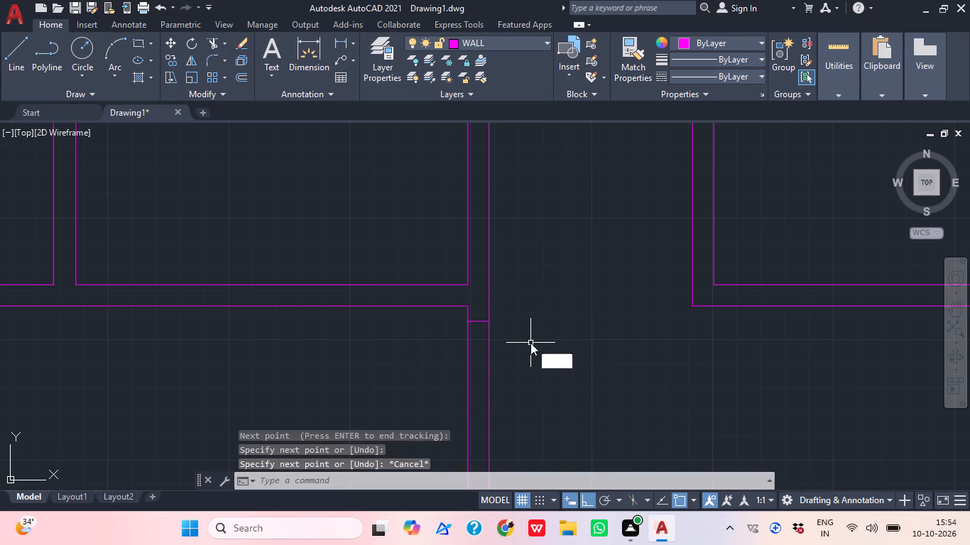
key(space)
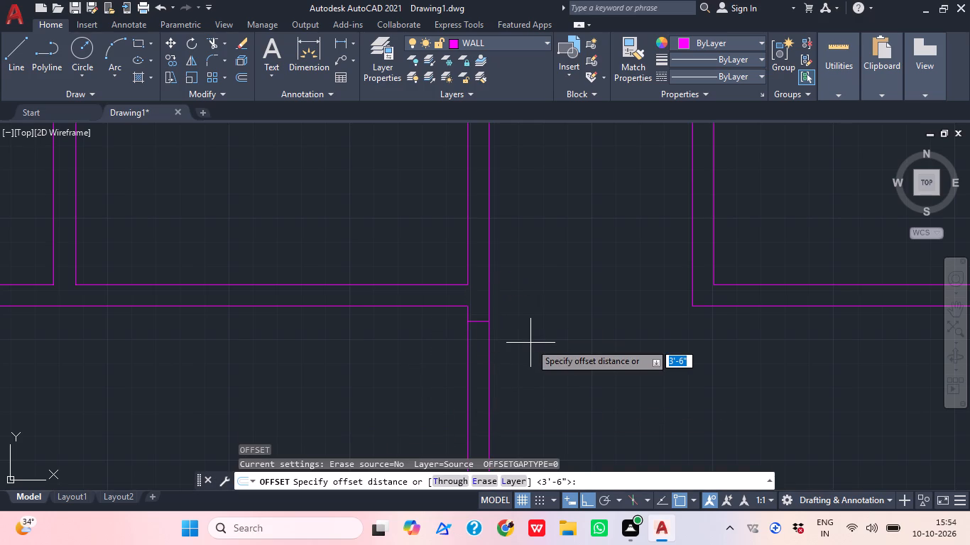
key(3)
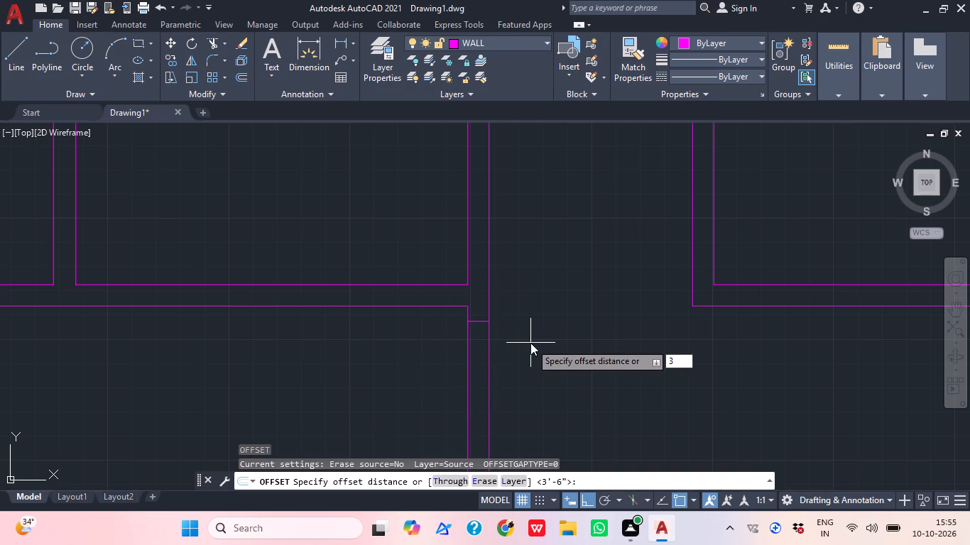
text('6")
key(Return)
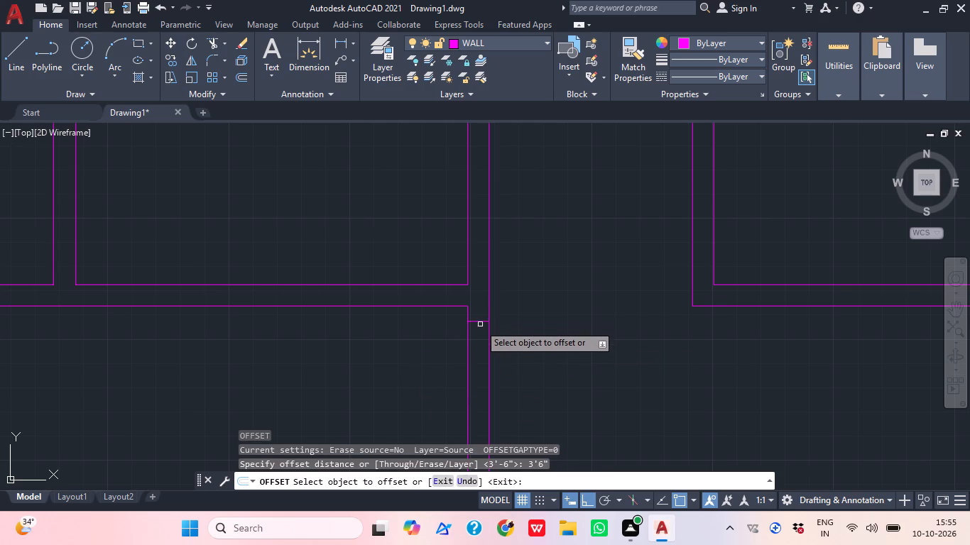
click(479, 319)
middle_drag(489, 373, 529, 307)
click(521, 365)
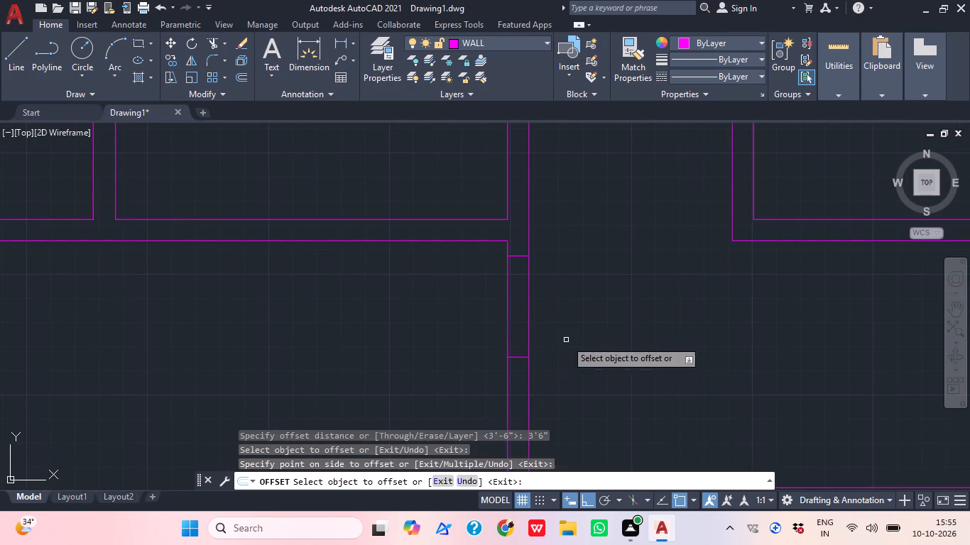
key(Escape)
Trim both faces of the lower-left room's right wall between the two short lines to cut the door opening.
key(t)
text(R)
key(space)
drag(575, 319, 513, 321)
drag(426, 331, 447, 332)
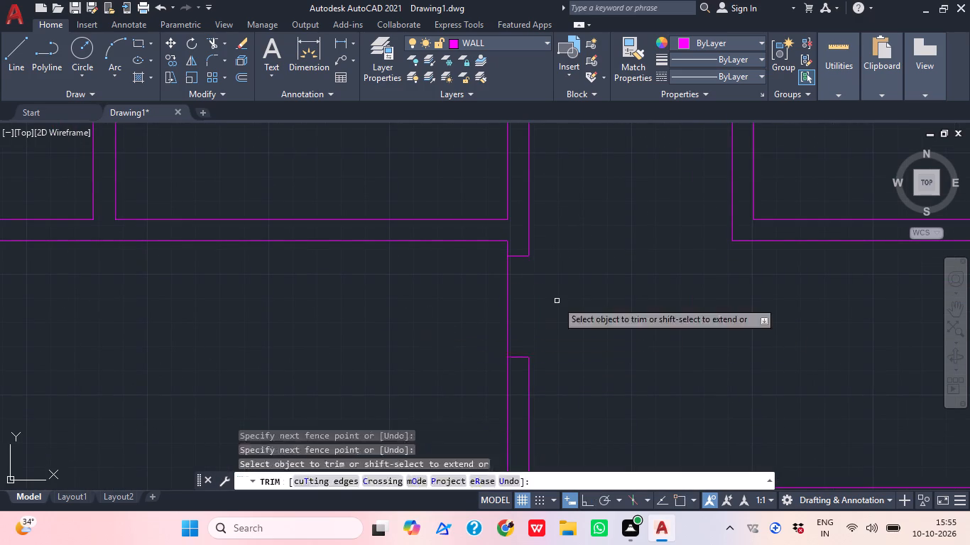
drag(563, 297, 533, 302)
click(451, 320)
drag(533, 309, 540, 311)
key(Escape)
scroll(540, 311, down, 3)
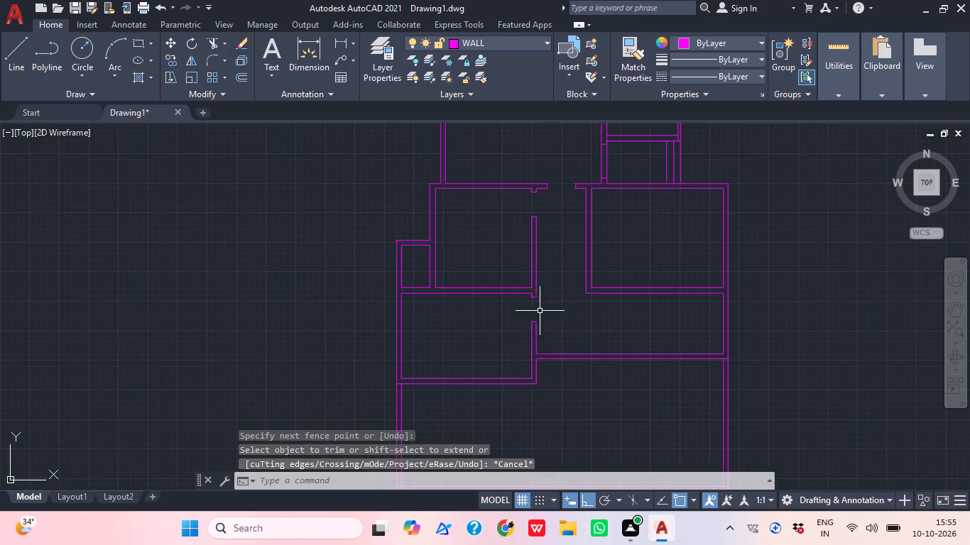
Draw a horizontal line about 9" long across the corridor's right wall, in the upper part of the large right-hand room.
middle_drag(637, 381, 559, 368)
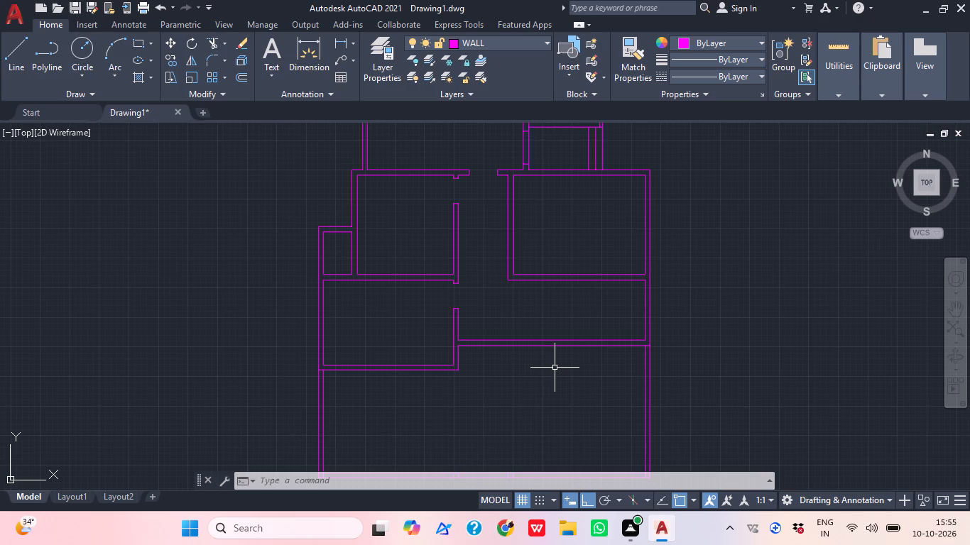
middle_drag(526, 218, 531, 326)
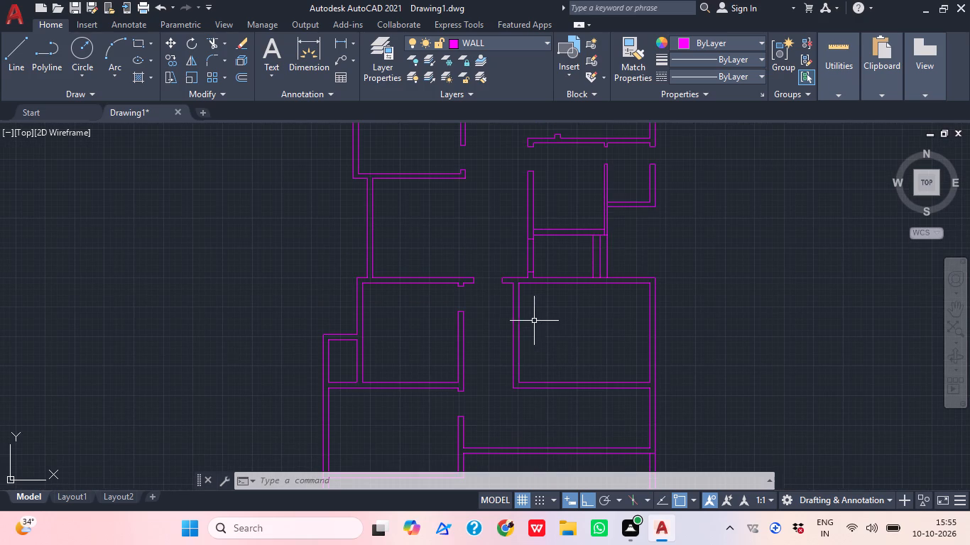
key(l)
key(space)
scroll(545, 315, up, 1)
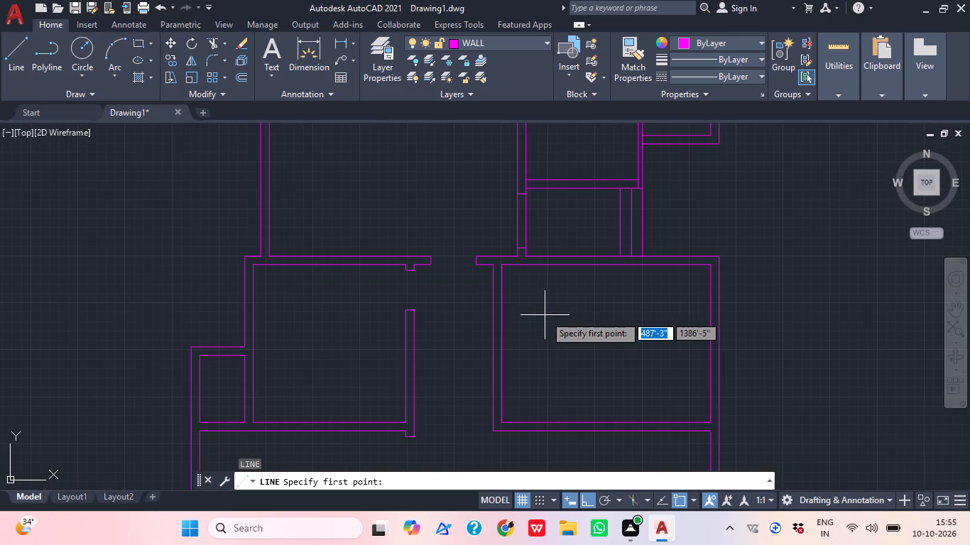
scroll(515, 311, up, 1)
click(477, 316)
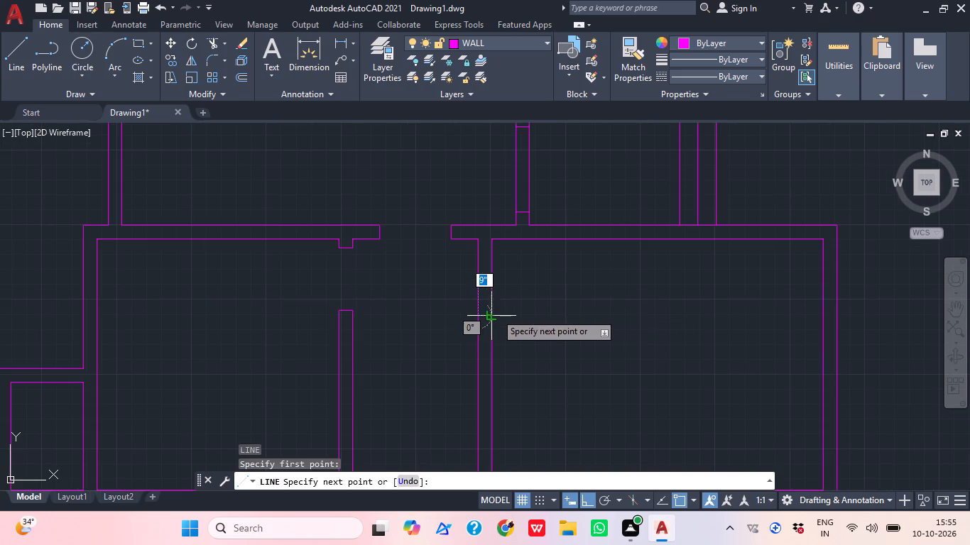
click(496, 312)
key(Escape)
Draw a second short horizontal line across the corridor's right wall, below the first and above the room's bottom corner.
key(l)
key(space)
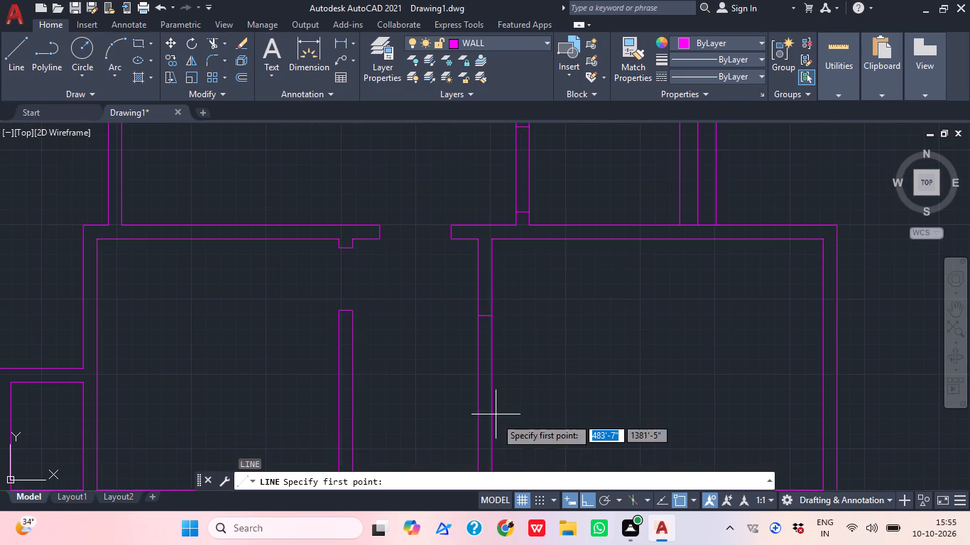
middle_drag(488, 412, 518, 331)
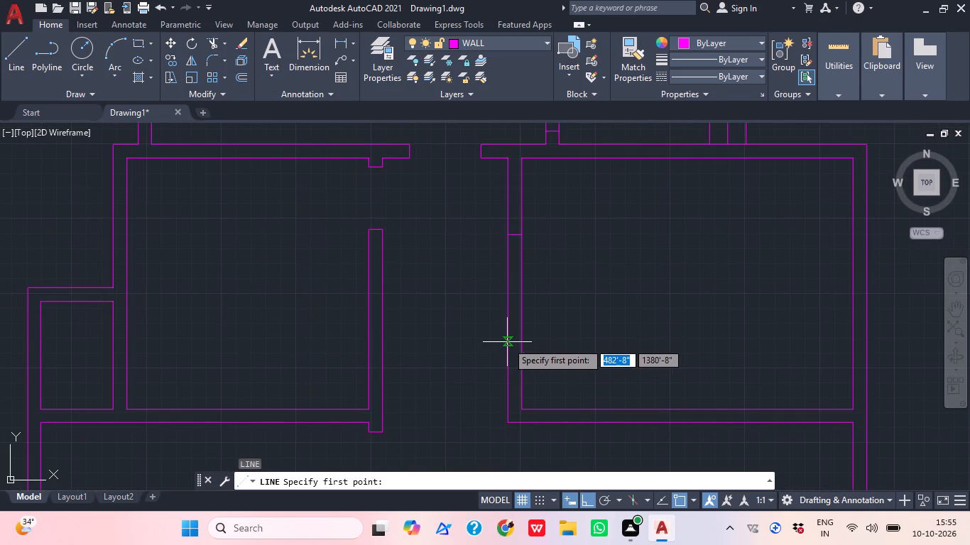
click(507, 342)
click(516, 343)
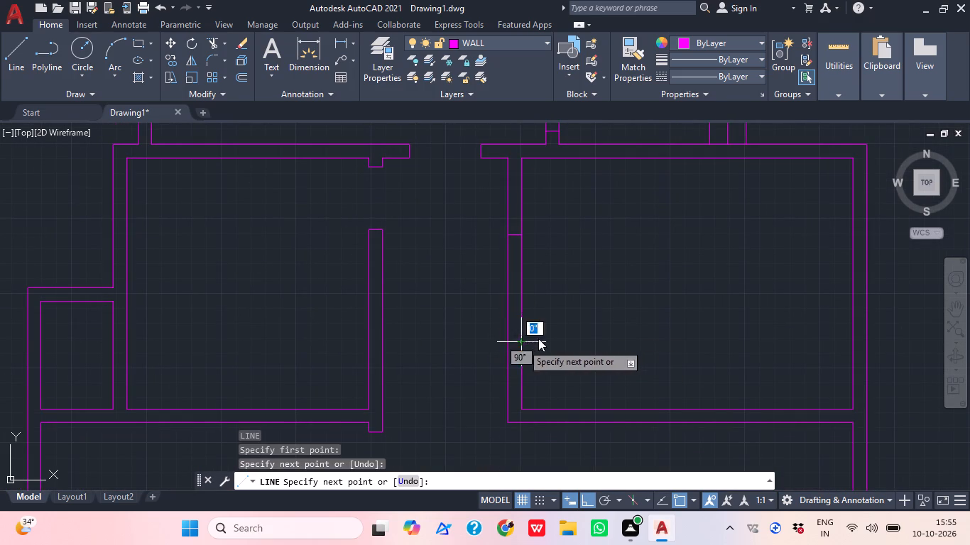
middle_drag(542, 334, 558, 359)
key(Escape)
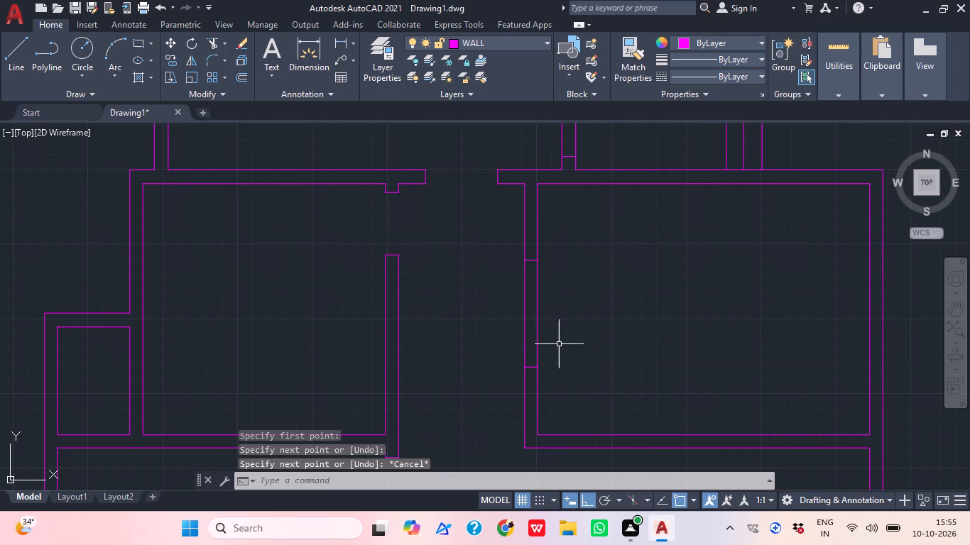
Look over the whole floor plan for the next wall that needs an opening.
scroll(559, 344, down, 1)
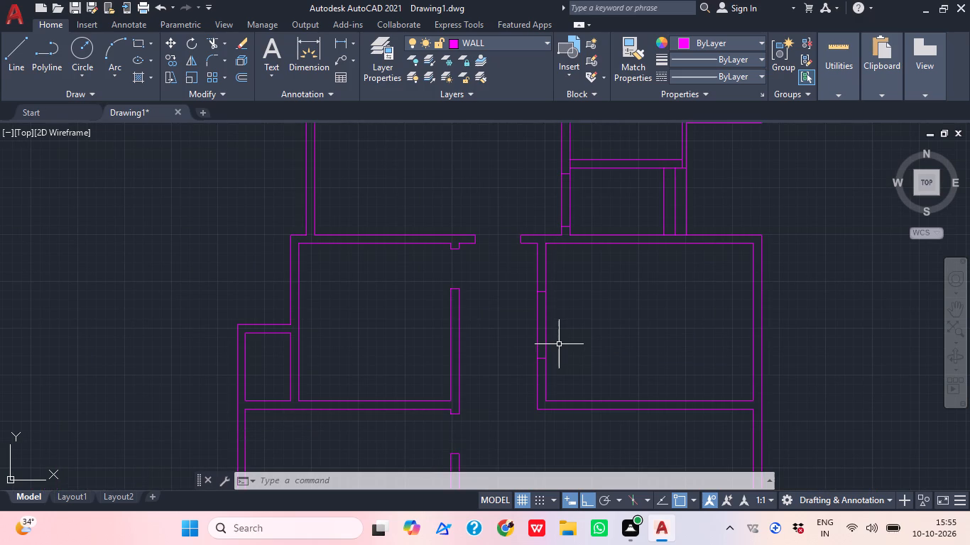
middle_drag(594, 318, 589, 330)
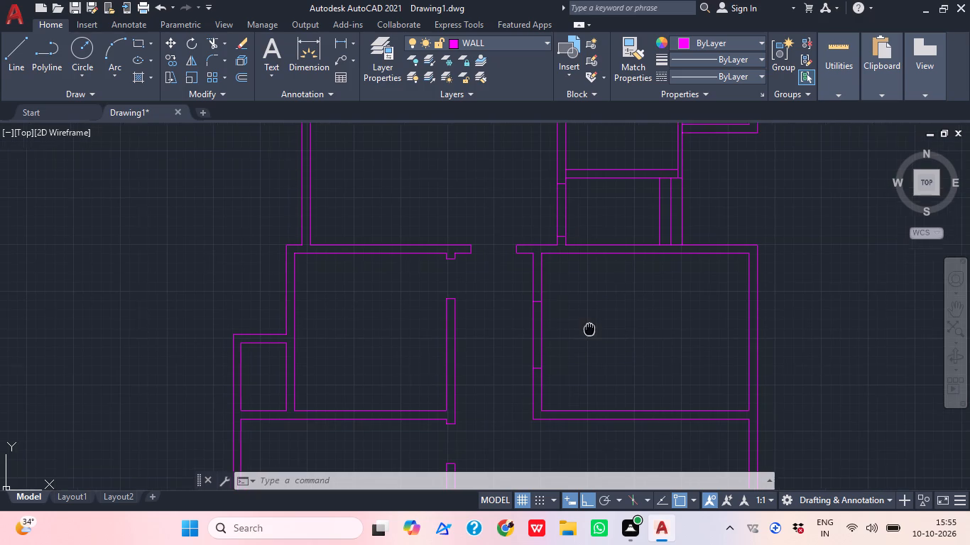
middle_drag(589, 330, 584, 335)
scroll(565, 334, down, 1)
middle_click(562, 363)
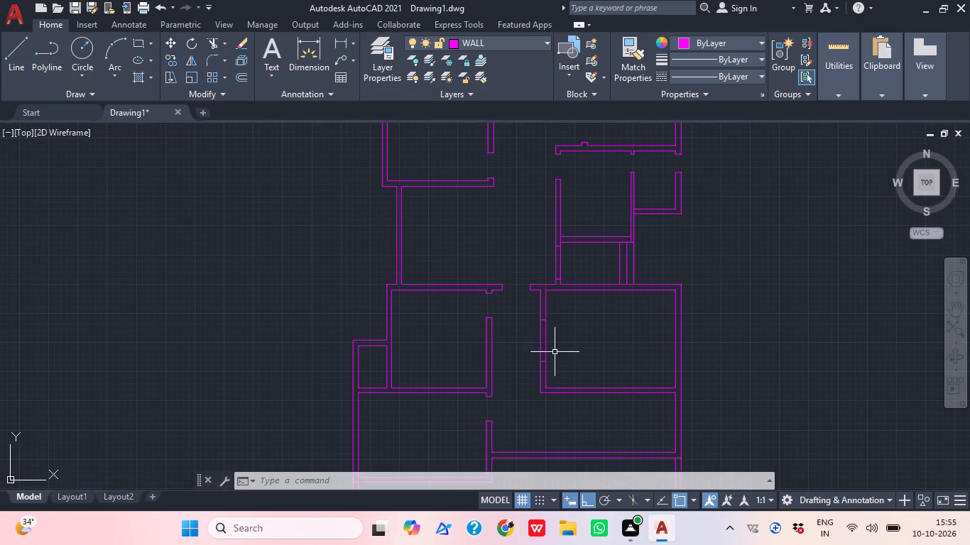
scroll(565, 328, down, 1)
middle_drag(565, 341, 565, 362)
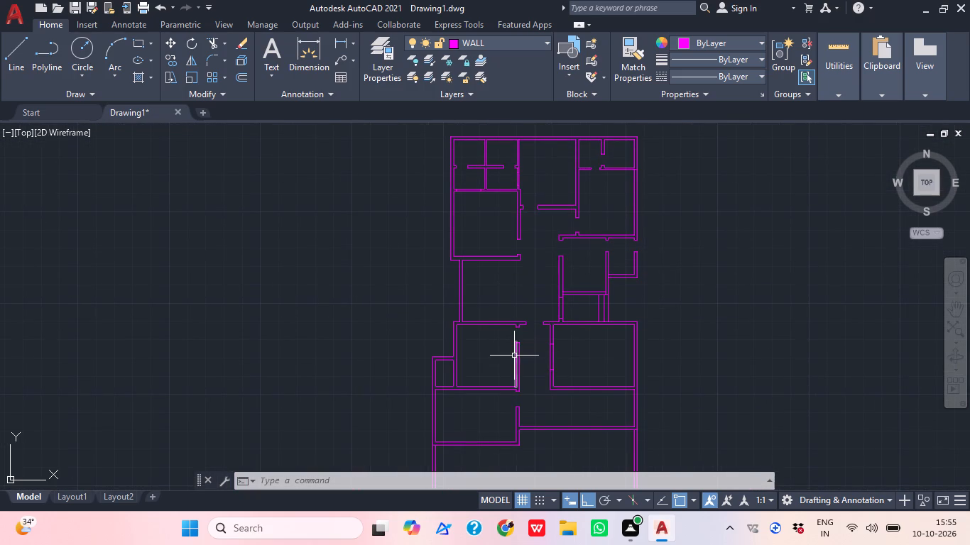
Draw a line across the right wall of the small room at the plan's left edge, starting 6" above its bottom corner using tracking.
scroll(463, 363, up, 2)
middle_drag(454, 379, 472, 365)
key(l)
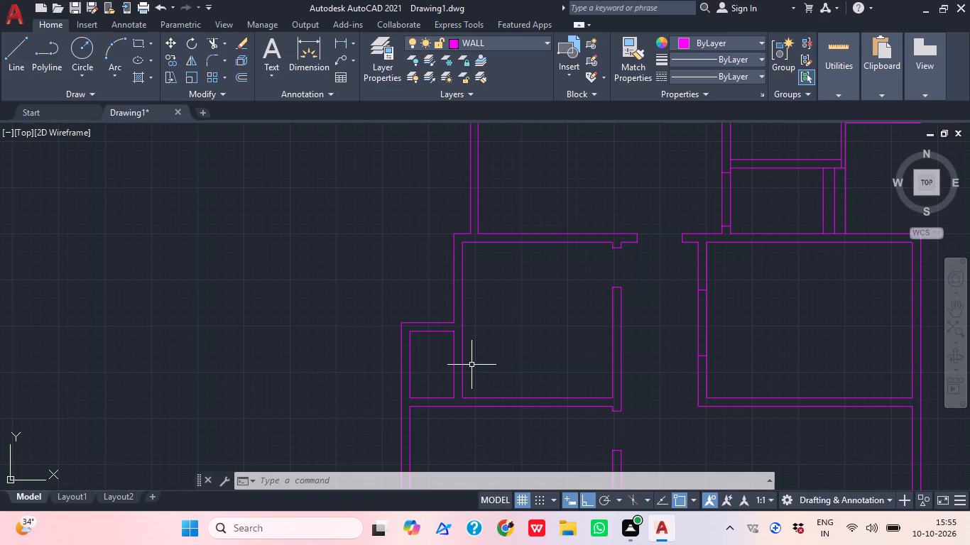
key(space)
text(`)
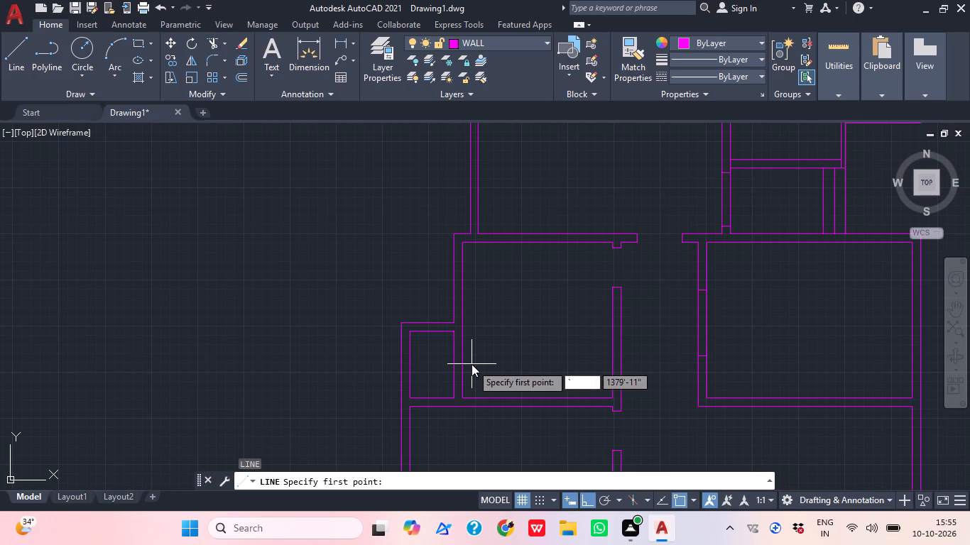
key(BackSpace)
key(t)
key(k)
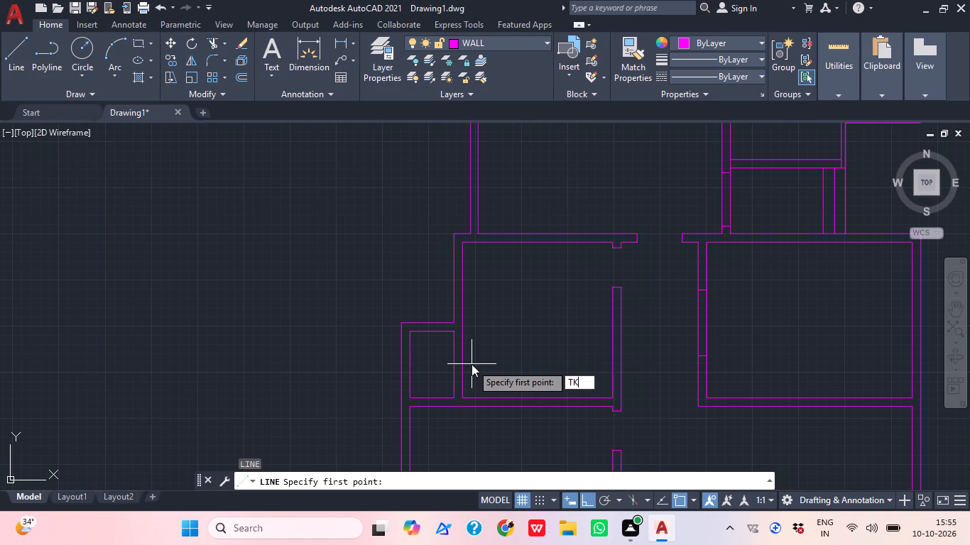
key(Return)
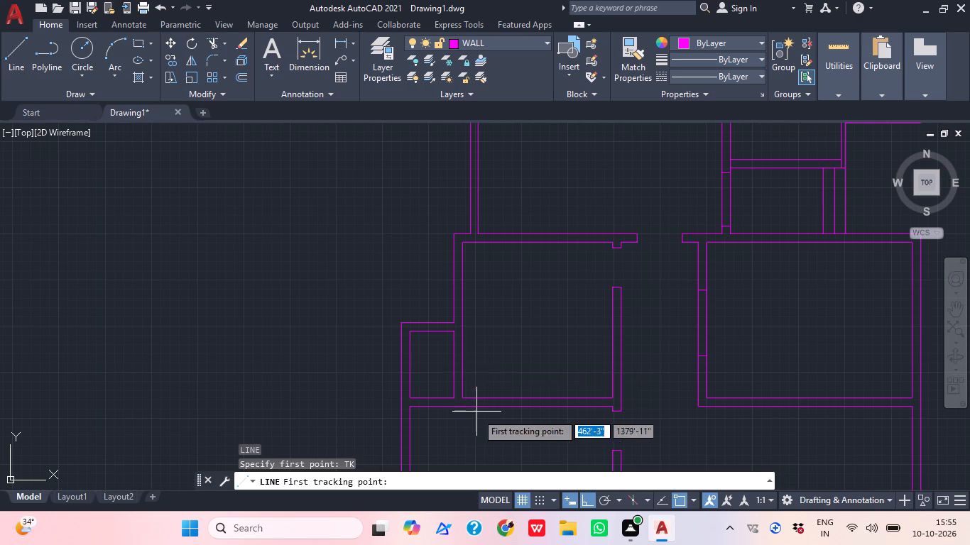
scroll(438, 404, up, 3)
click(491, 382)
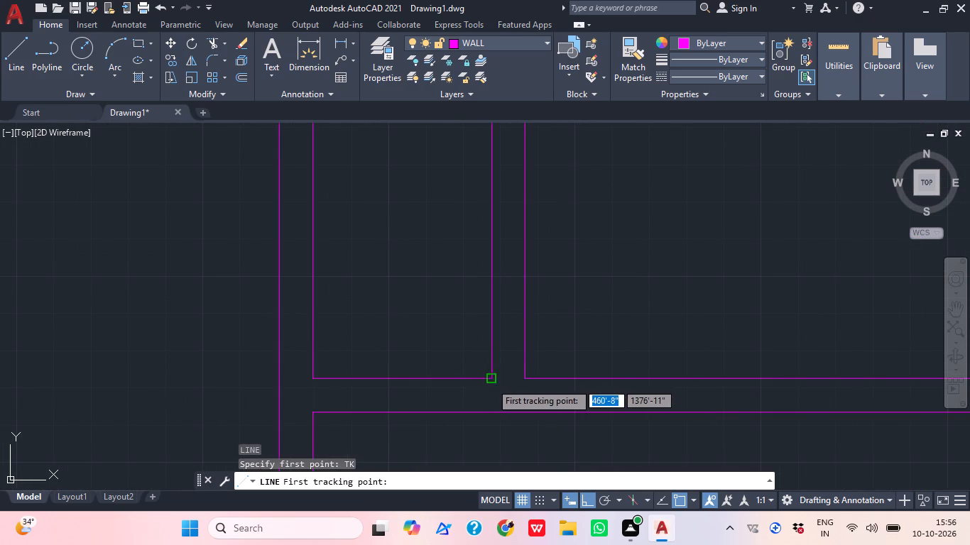
text(6')
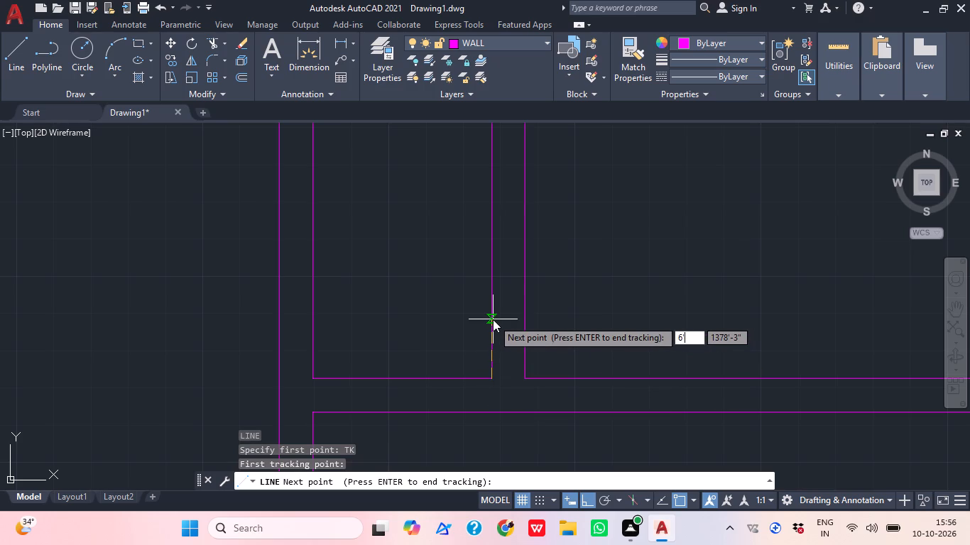
key(BackSpace)
key(shift+quotedbl)
key(Return)
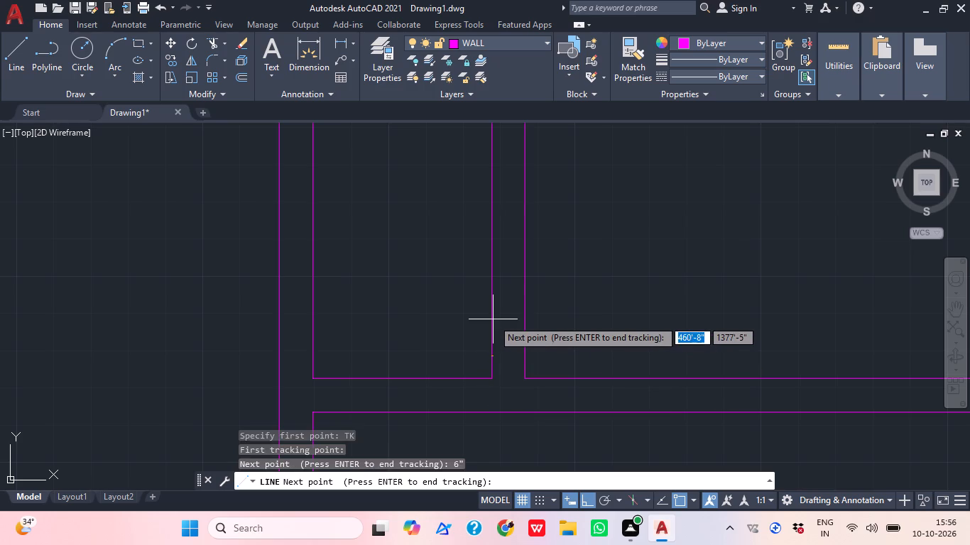
key(Return)
scroll(547, 360, up, 2)
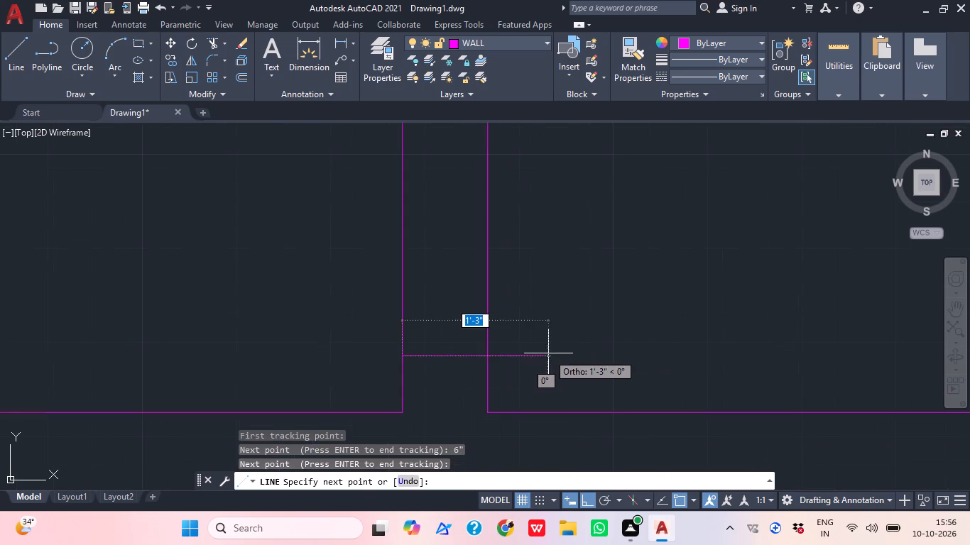
click(491, 358)
middle_drag(567, 362, 628, 385)
scroll(613, 379, down, 1)
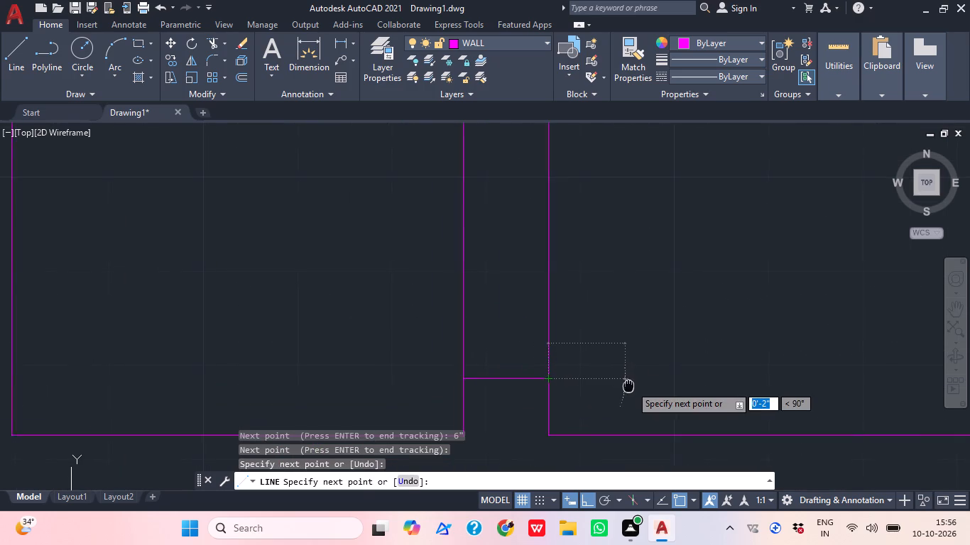
middle_drag(628, 385, 636, 368)
key(Escape)
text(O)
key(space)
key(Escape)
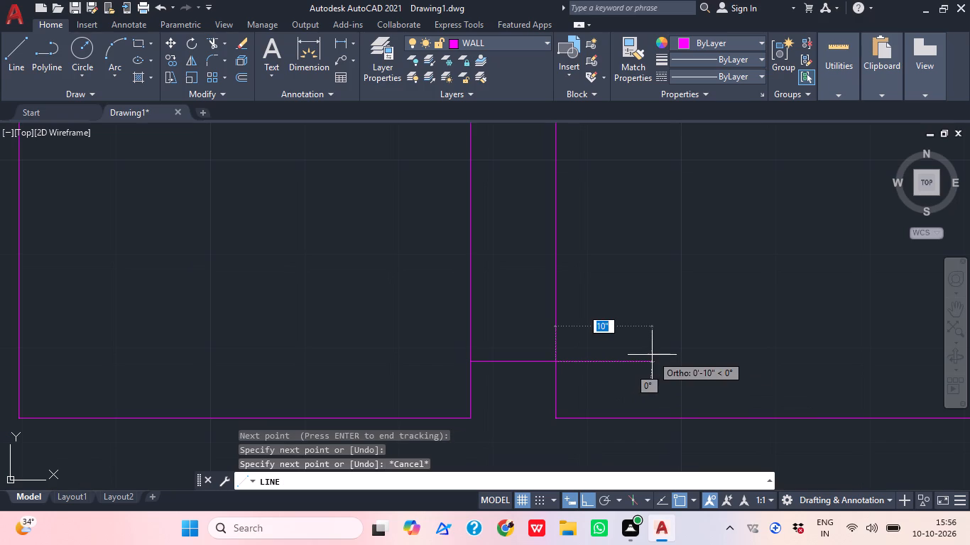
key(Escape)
Offset the short line across the small left-hand room's right wall upward by 2'6".
text(O)
key(space)
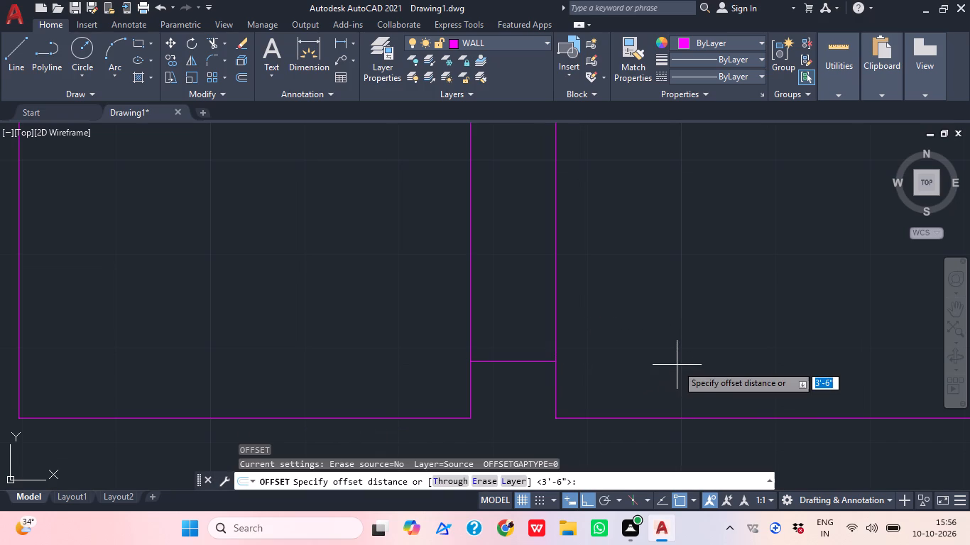
text(2'6")
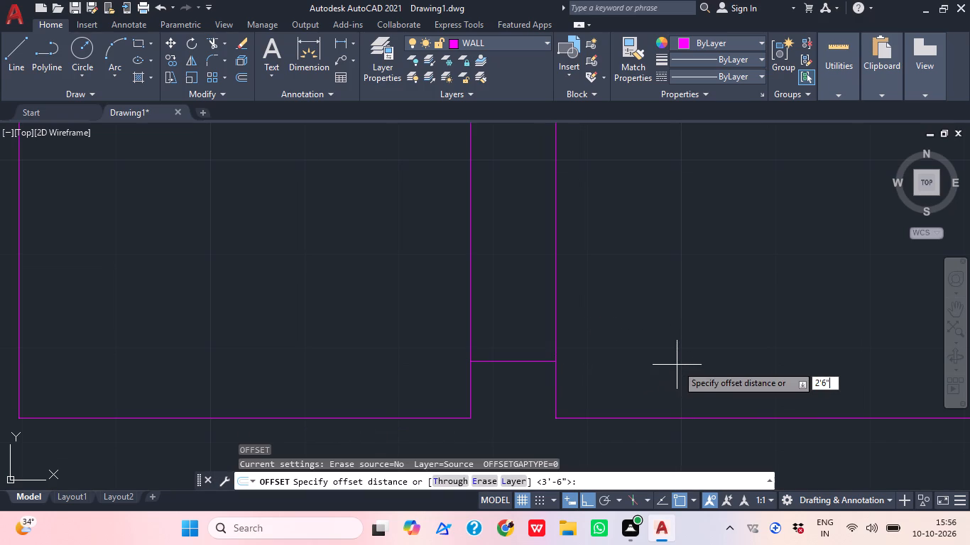
key(Return)
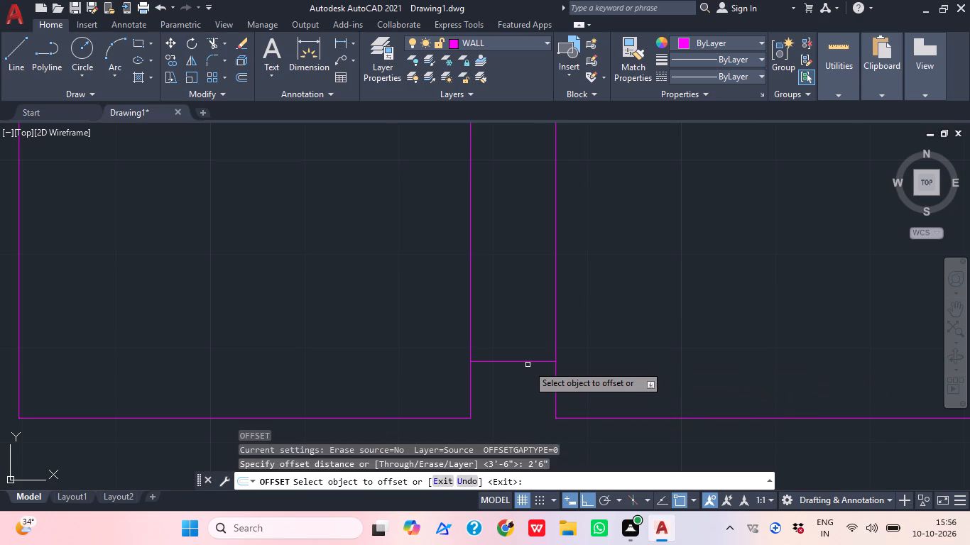
click(525, 361)
click(525, 328)
scroll(587, 332, down, 2)
middle_drag(650, 313, 645, 342)
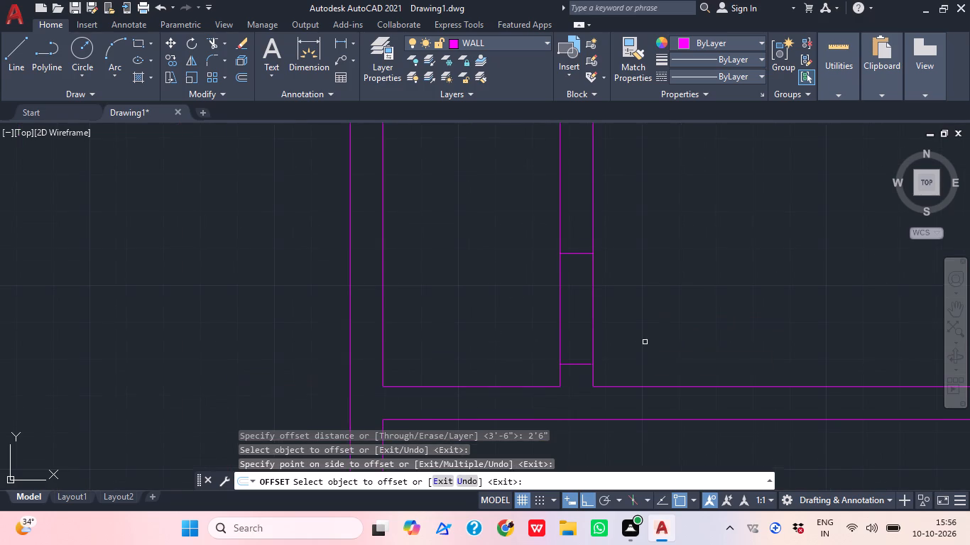
Trim both wall lines between the two short lines to open the small room's doorway.
key(Escape)
text(TR)
key(space)
drag(598, 322, 572, 324)
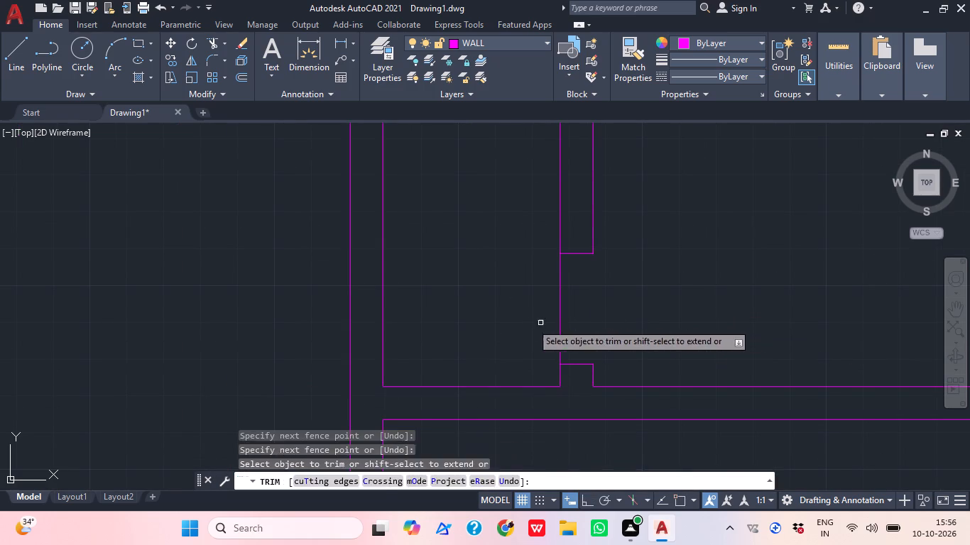
click(526, 323)
click(567, 323)
key(Escape)
Look over the whole floor plan to check the wall openings and find what needs editing.
scroll(633, 286, down, 2)
middle_drag(663, 312, 570, 335)
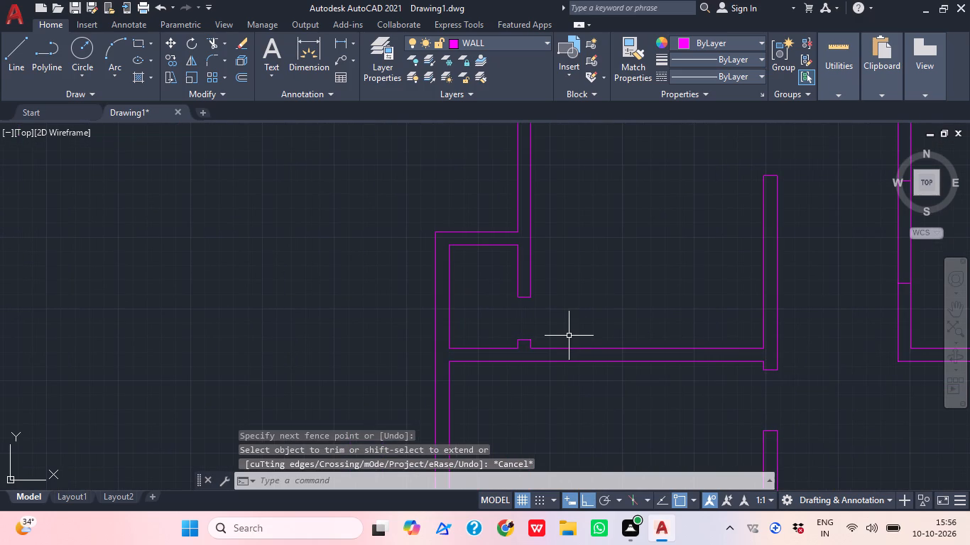
middle_drag(625, 321, 482, 396)
scroll(488, 391, down, 1)
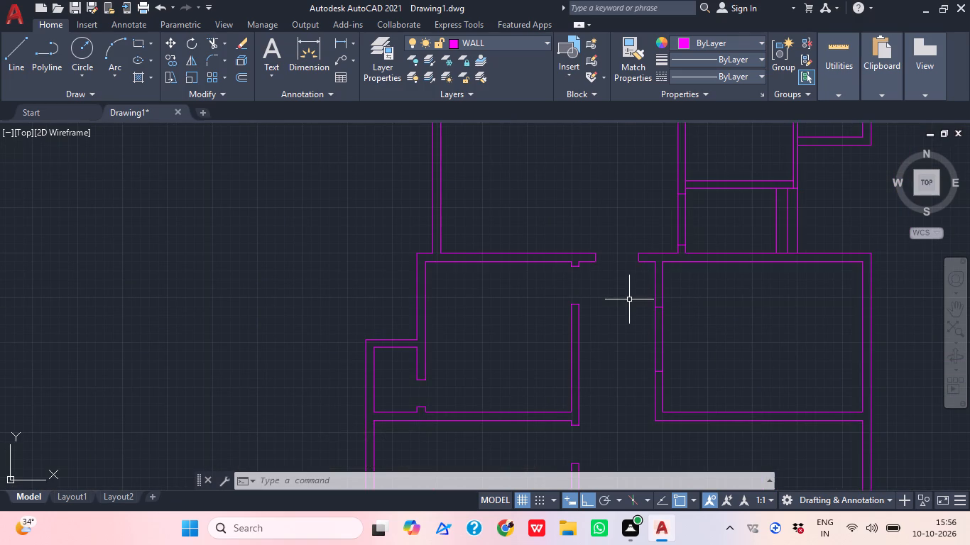
scroll(642, 373, down, 2)
middle_drag(766, 326, 548, 323)
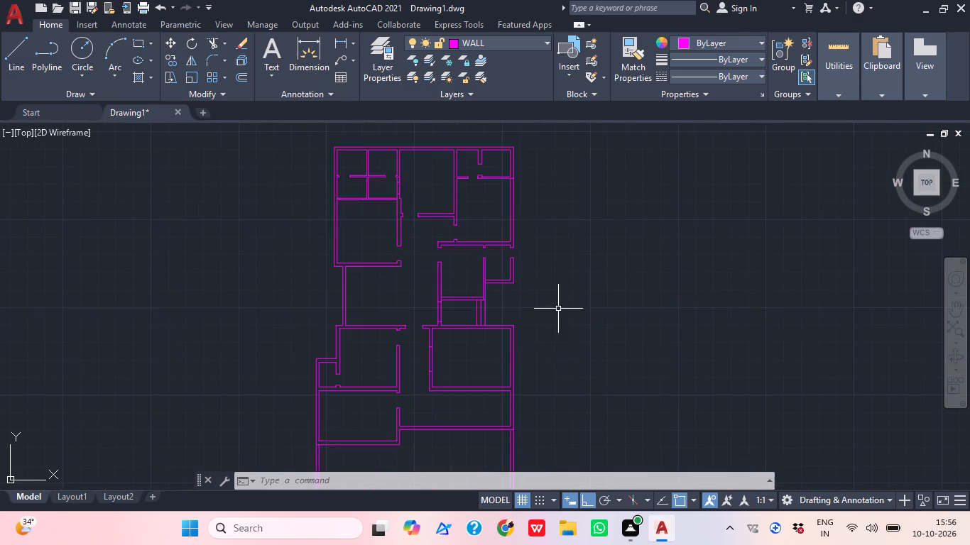
middle_drag(691, 237, 681, 277)
scroll(658, 296, down, 2)
scroll(599, 343, up, 1)
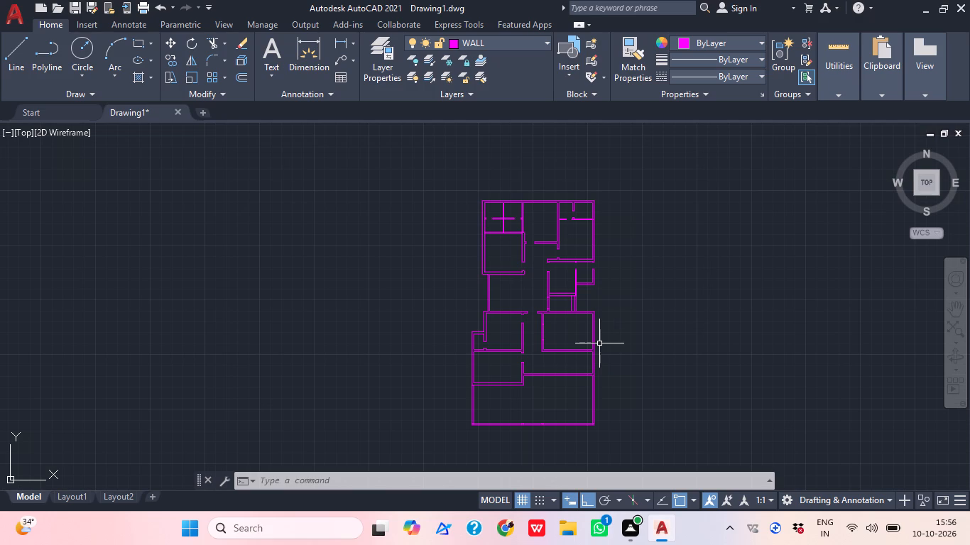
middle_click(596, 293)
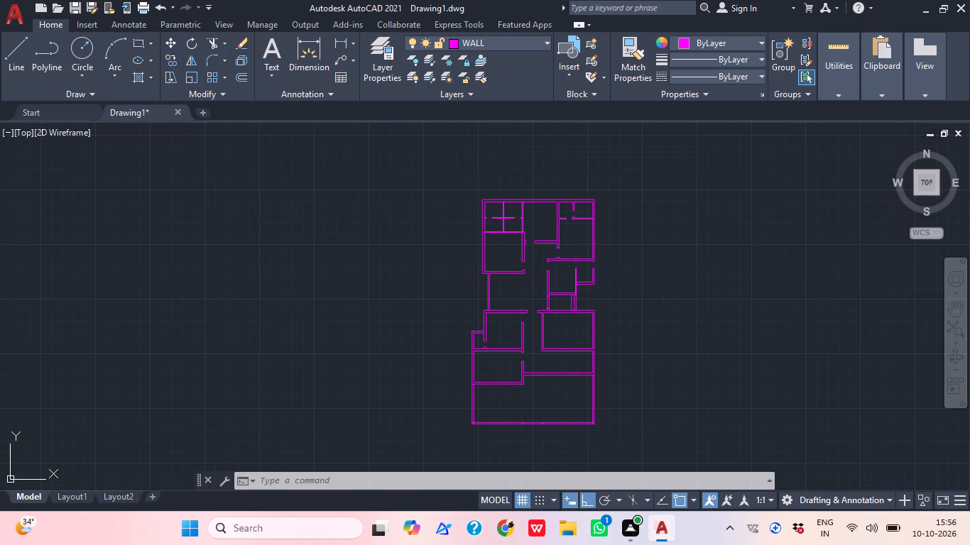
middle_click(600, 267)
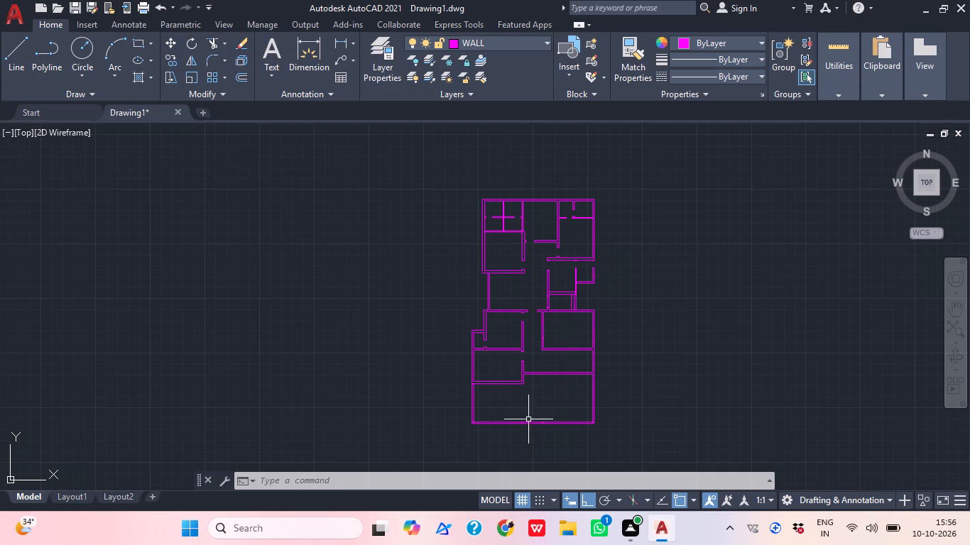
Erase the bottom wall of the large lowest room, including its two remaining short jamb lines.
middle_drag(527, 420, 555, 392)
key(Escape)
click(603, 412)
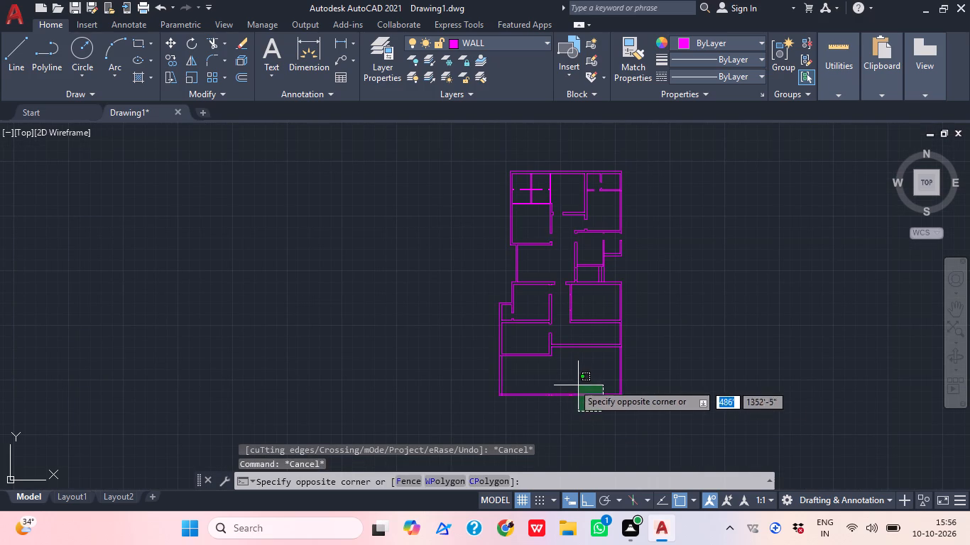
click(570, 392)
key(Delete)
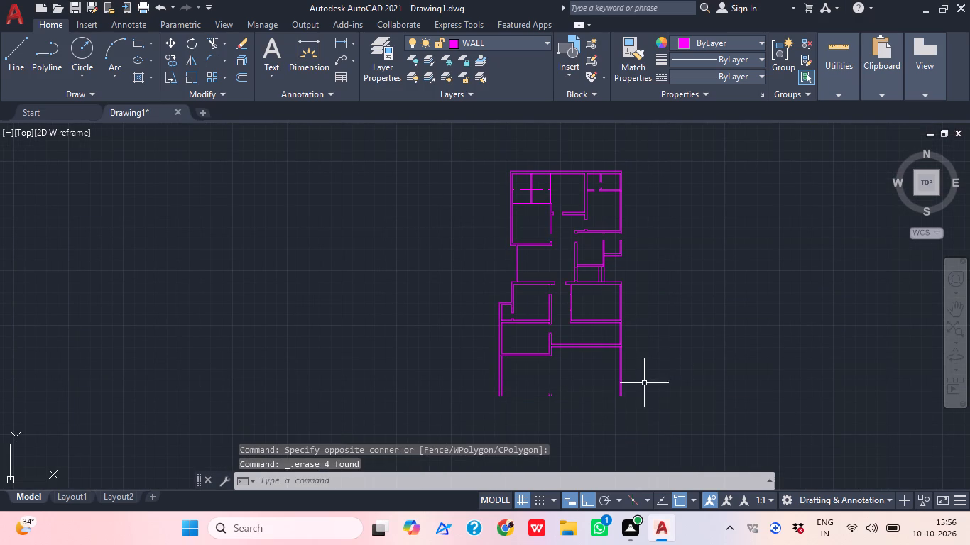
scroll(557, 401, up, 1)
click(556, 405)
click(530, 385)
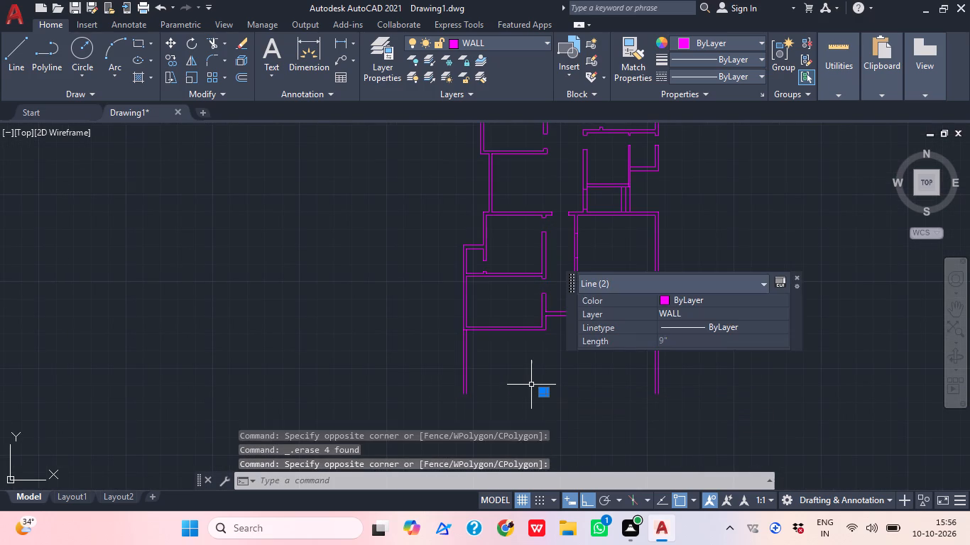
key(Delete)
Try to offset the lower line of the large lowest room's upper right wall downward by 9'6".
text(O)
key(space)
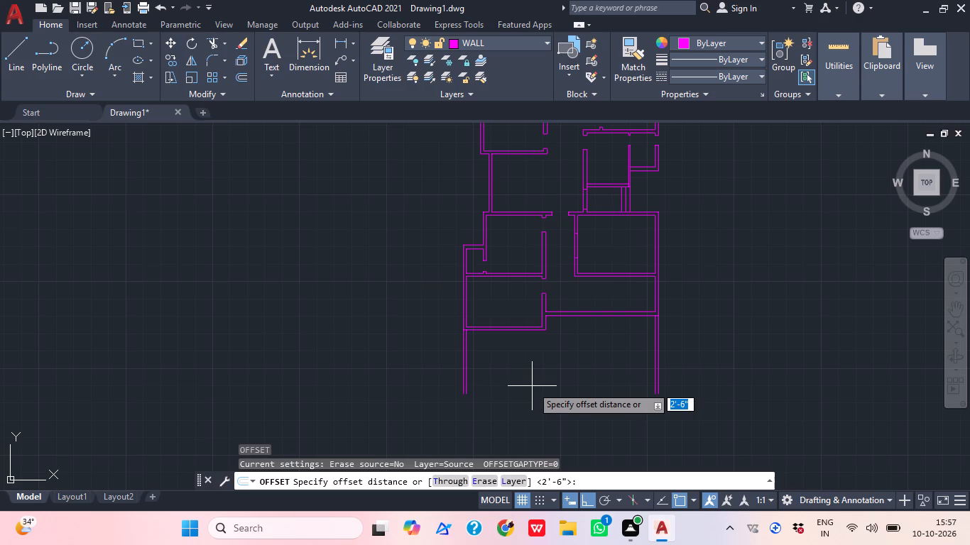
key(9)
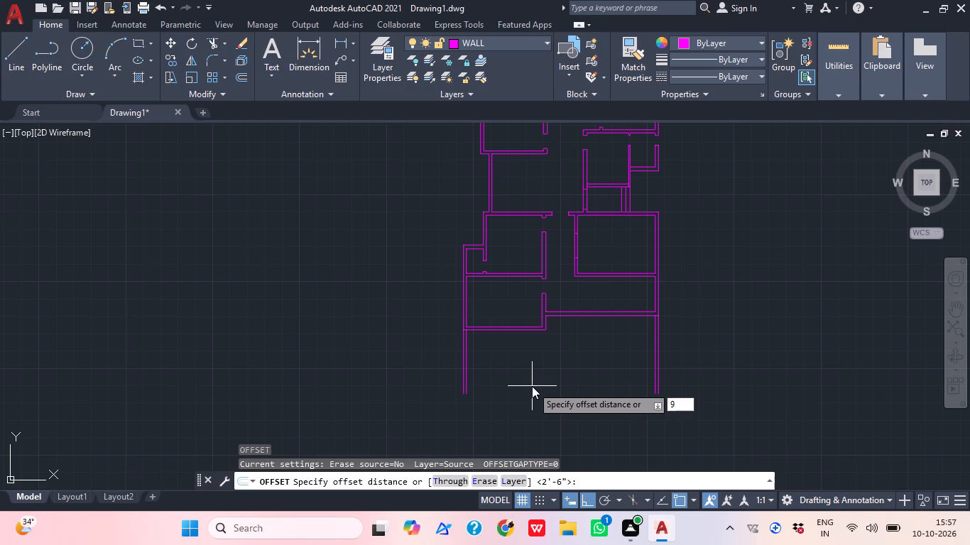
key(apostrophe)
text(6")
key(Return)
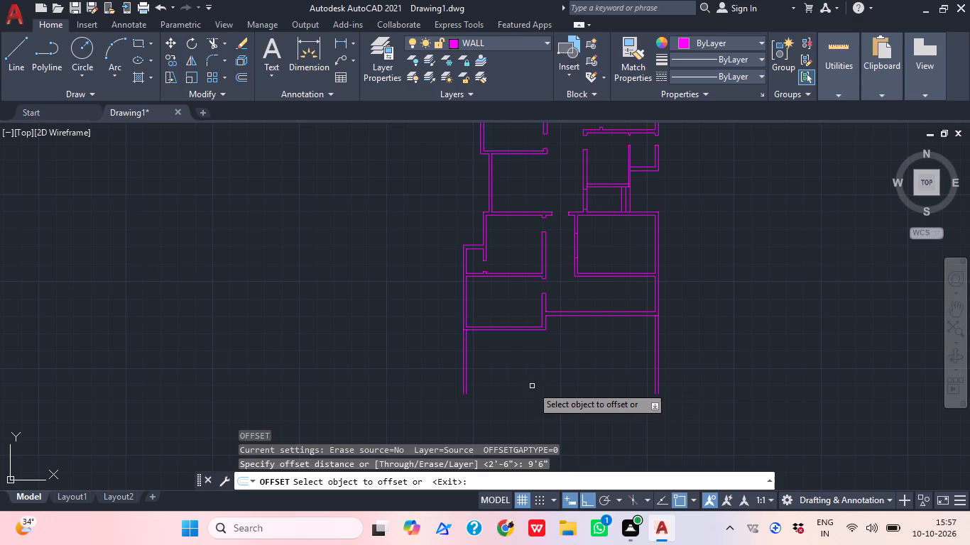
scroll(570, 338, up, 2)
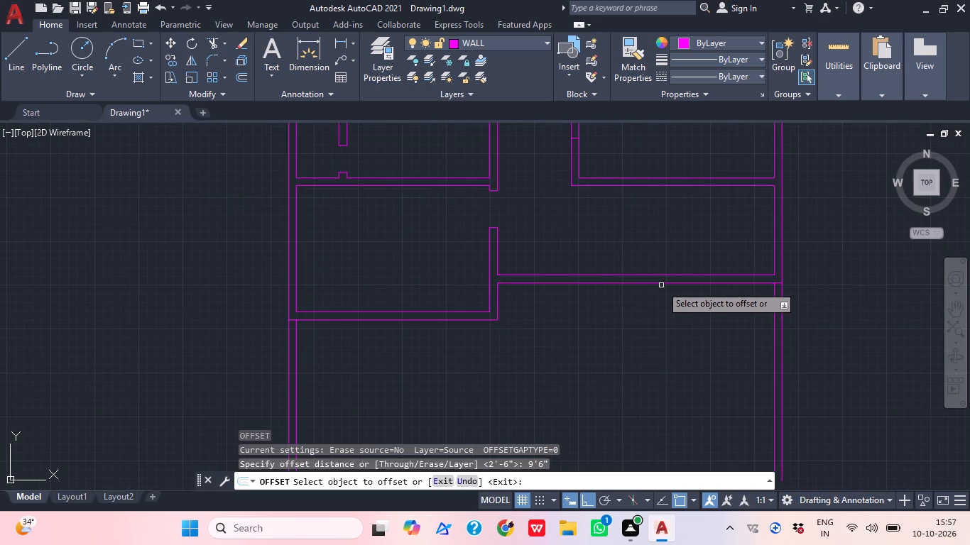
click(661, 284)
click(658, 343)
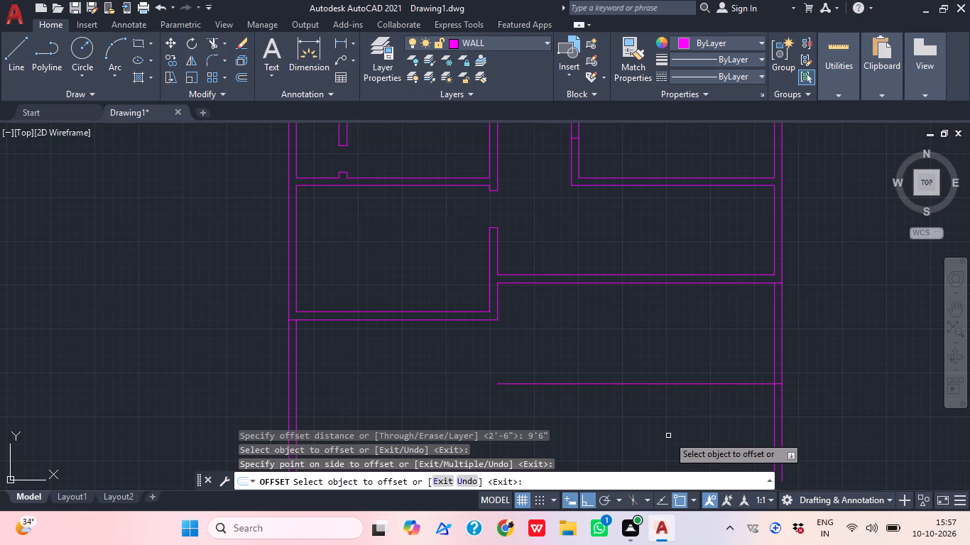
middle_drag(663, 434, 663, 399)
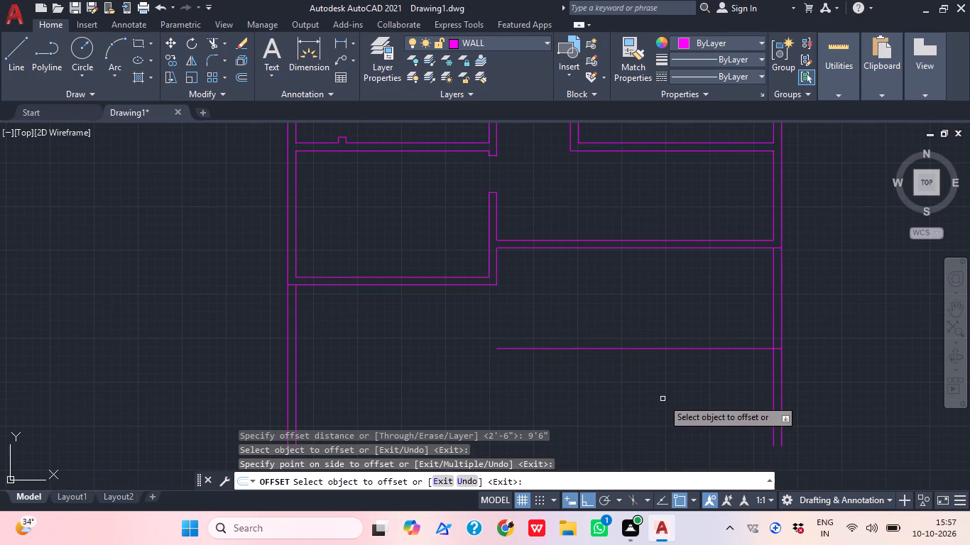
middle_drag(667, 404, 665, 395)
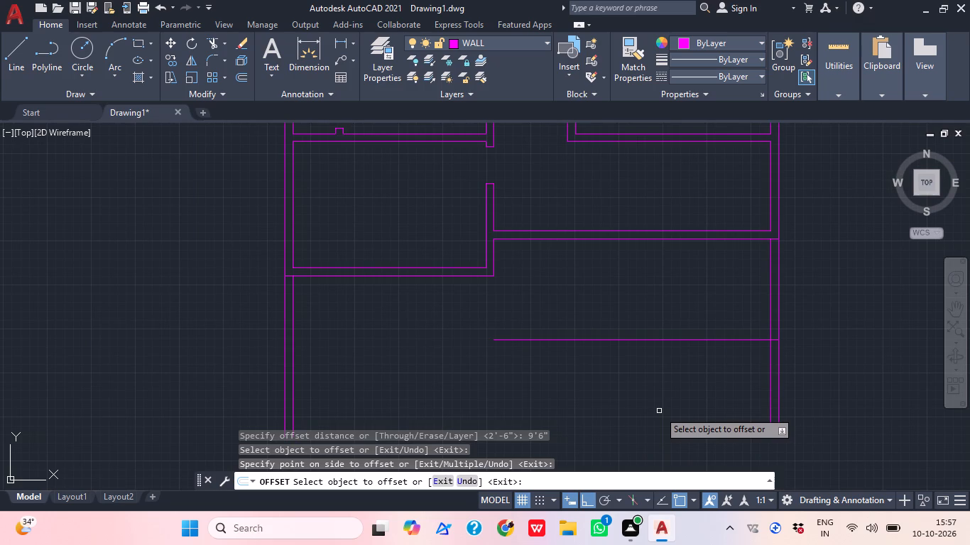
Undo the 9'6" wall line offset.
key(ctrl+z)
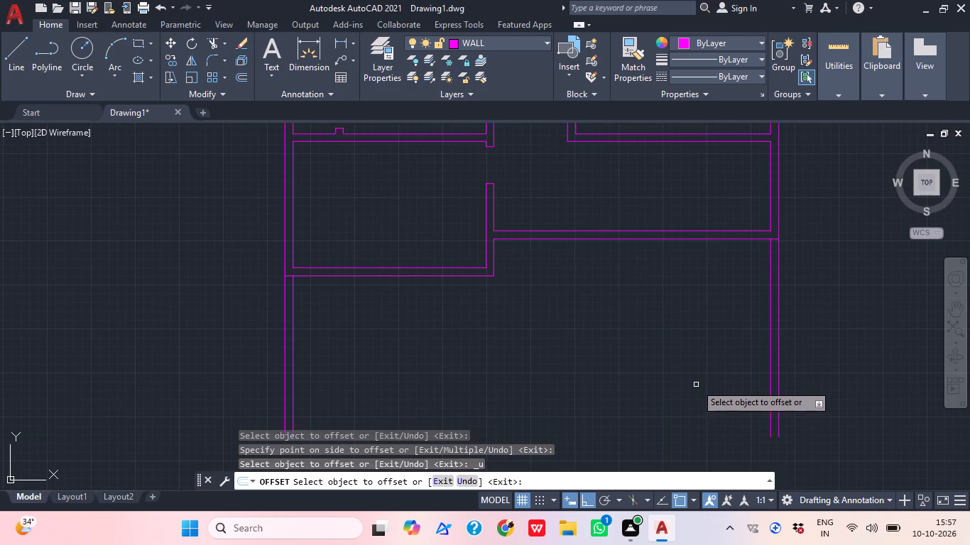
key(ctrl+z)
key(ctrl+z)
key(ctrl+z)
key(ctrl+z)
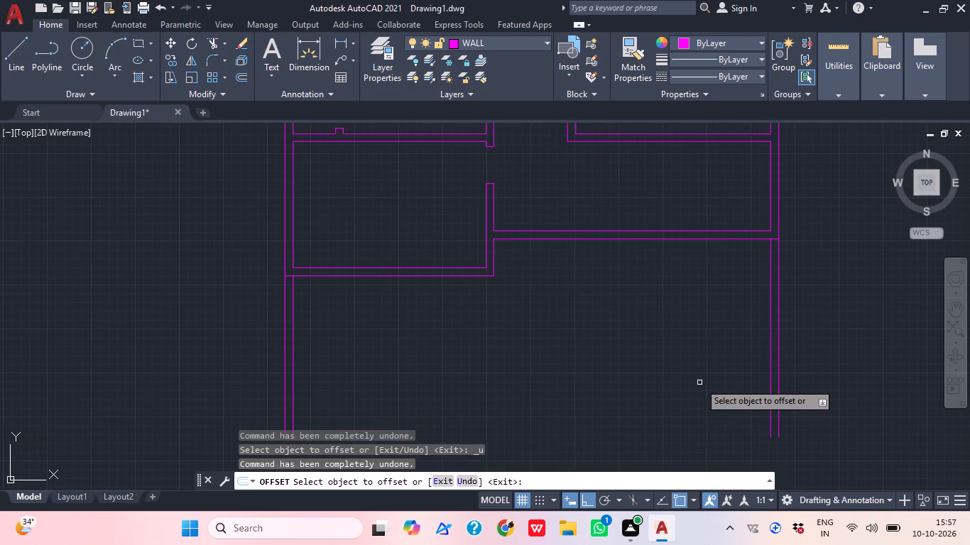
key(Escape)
Draw a horizontal line near the side walls' lower ends, from the left wall's inner line to beyond the right wall.
key(l)
key(space)
middle_drag(662, 403, 676, 392)
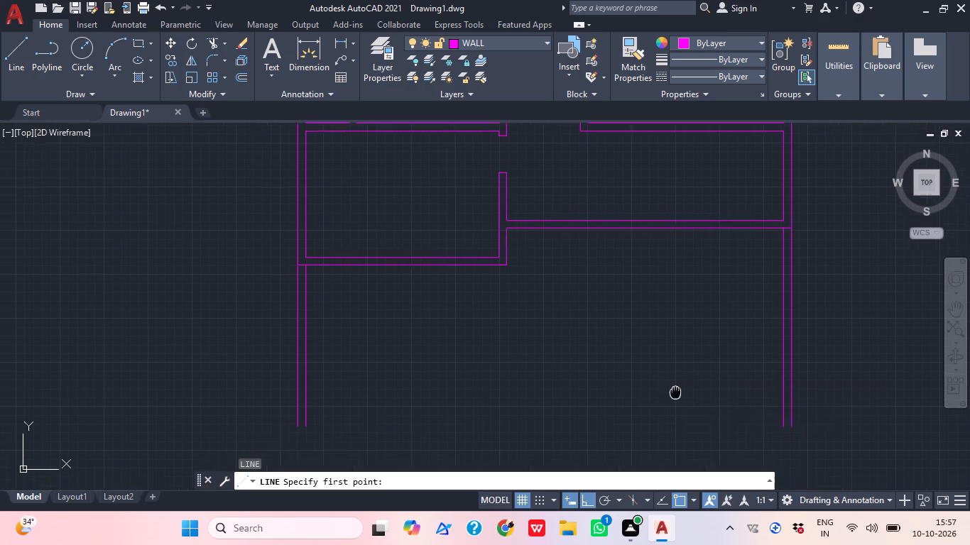
middle_drag(676, 392, 695, 381)
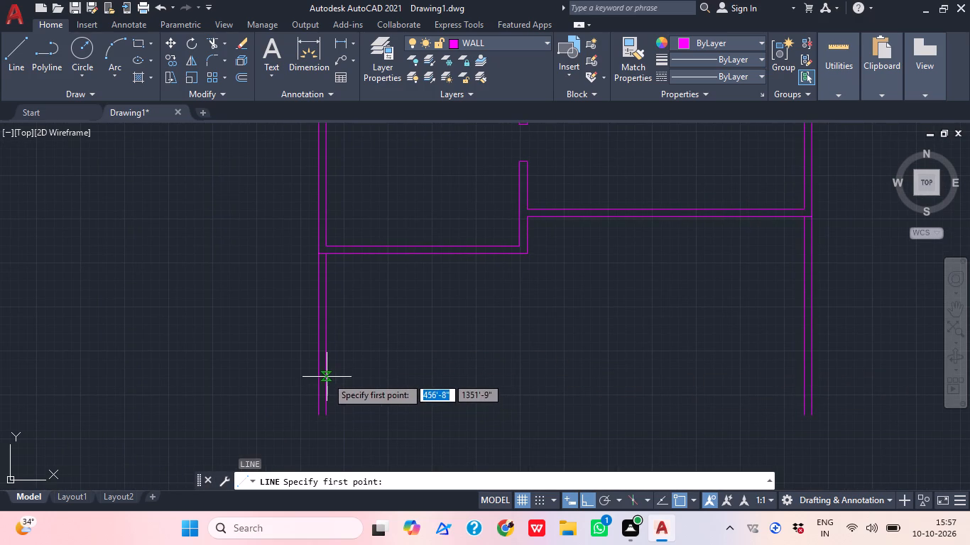
click(327, 377)
click(881, 364)
key(Escape)
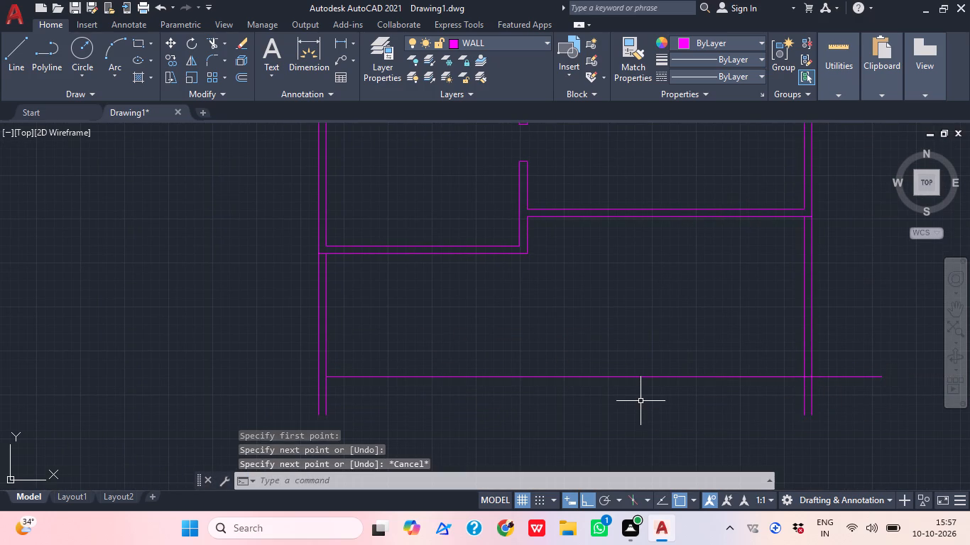
Extend the new horizontal line to the left wall's outer line.
text(EX)
key(space)
drag(567, 405, 557, 402)
click(476, 365)
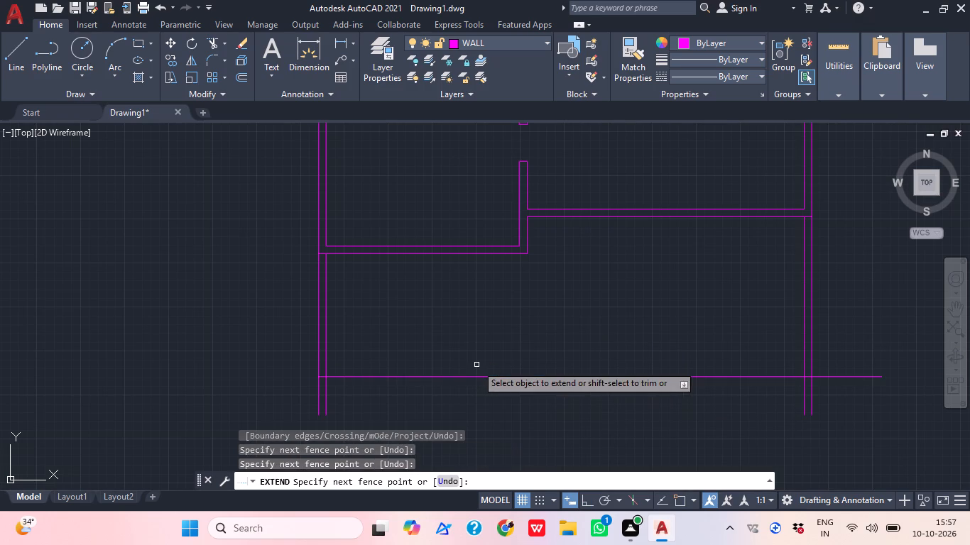
key(Escape)
Trim the side wall ends below the new bottom line and the line's overhang beyond the right wall.
key(t)
text(R)
key(space)
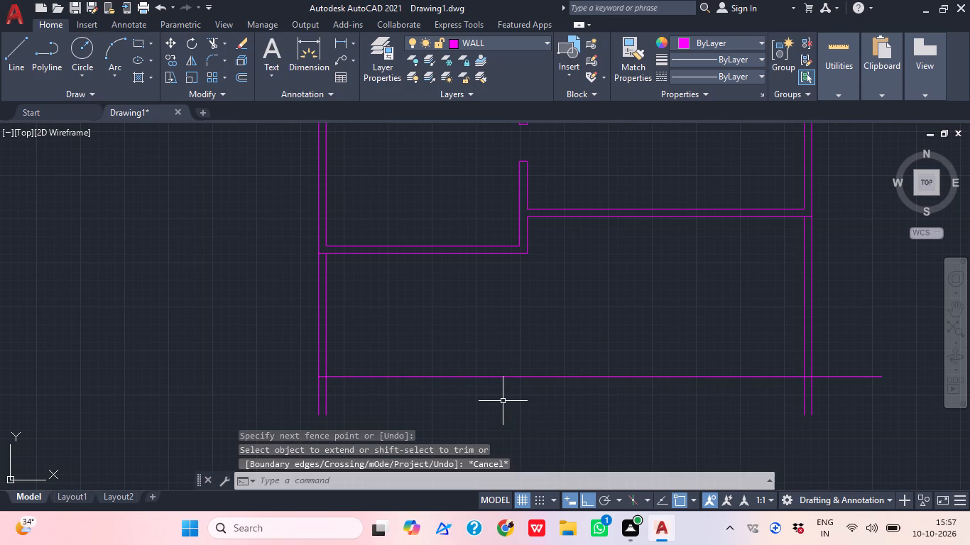
click(298, 406)
click(847, 402)
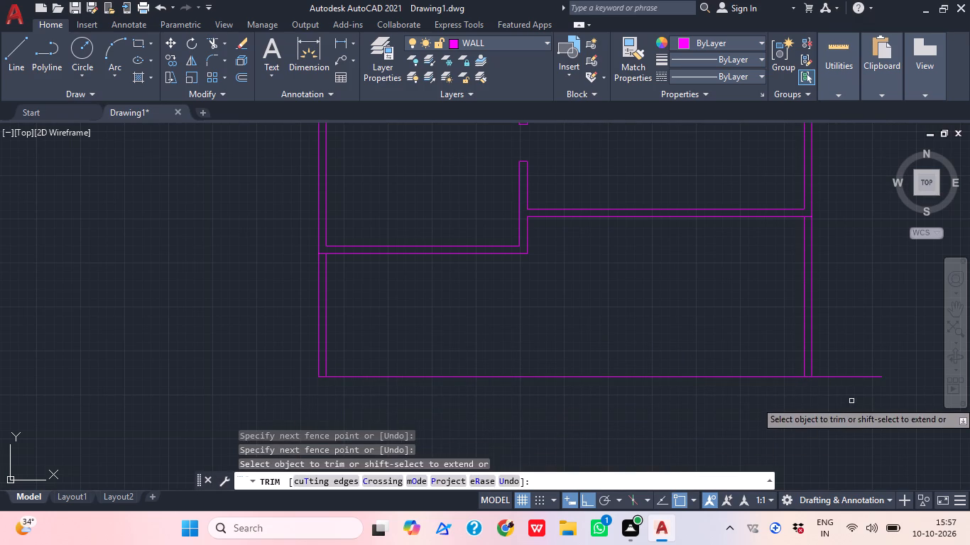
click(854, 382)
click(851, 370)
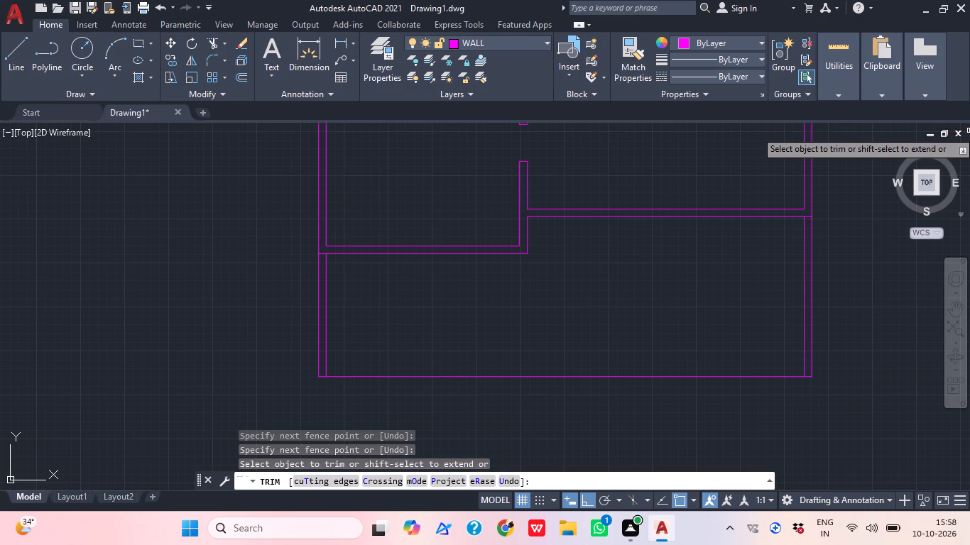
scroll(739, 289, down, 1)
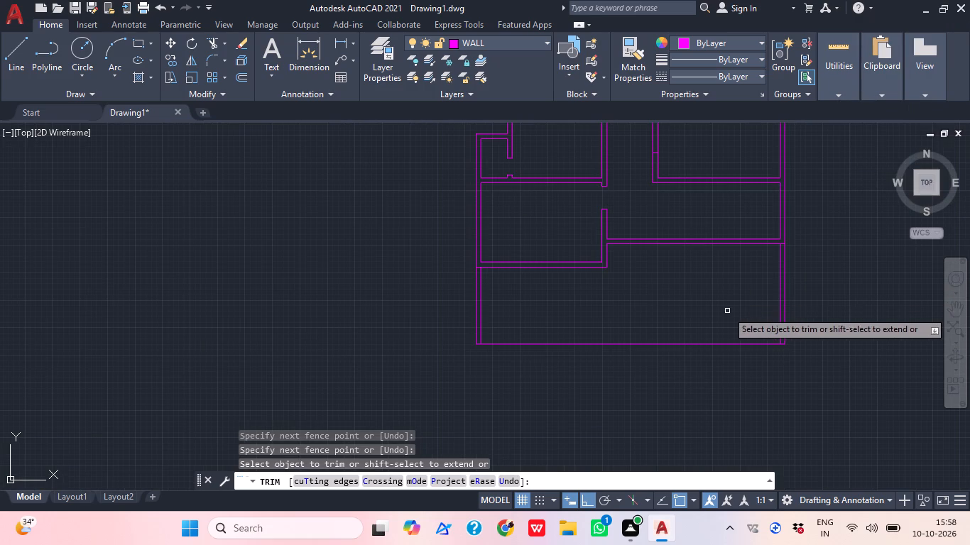
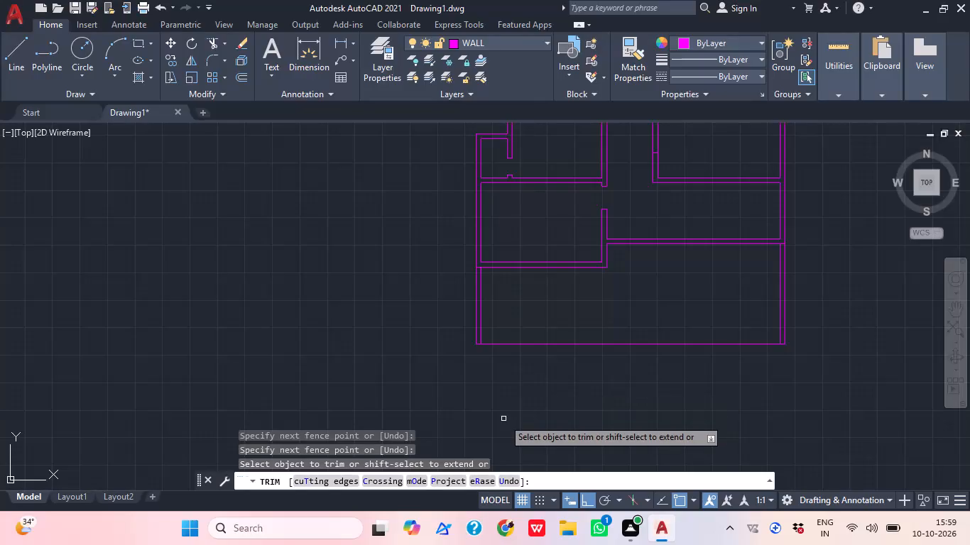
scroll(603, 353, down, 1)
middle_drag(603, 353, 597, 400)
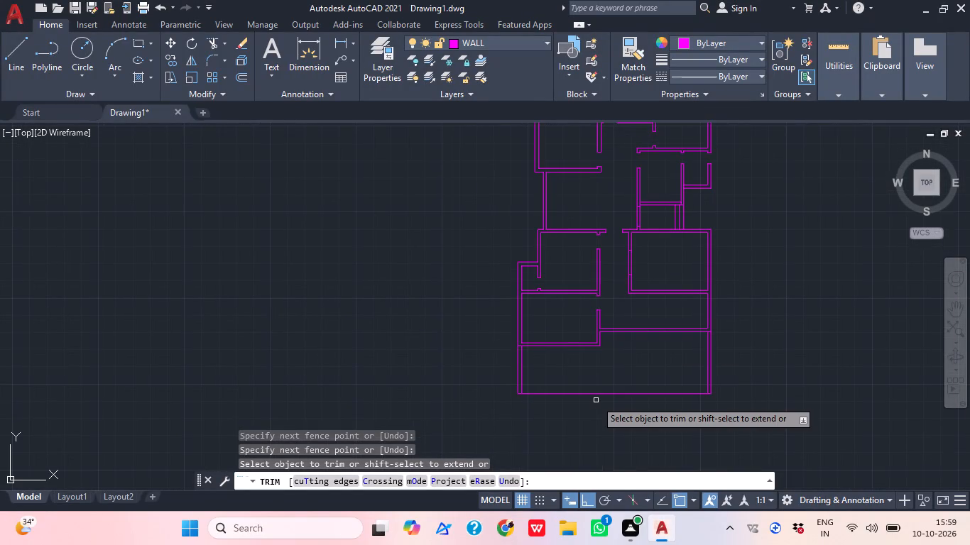
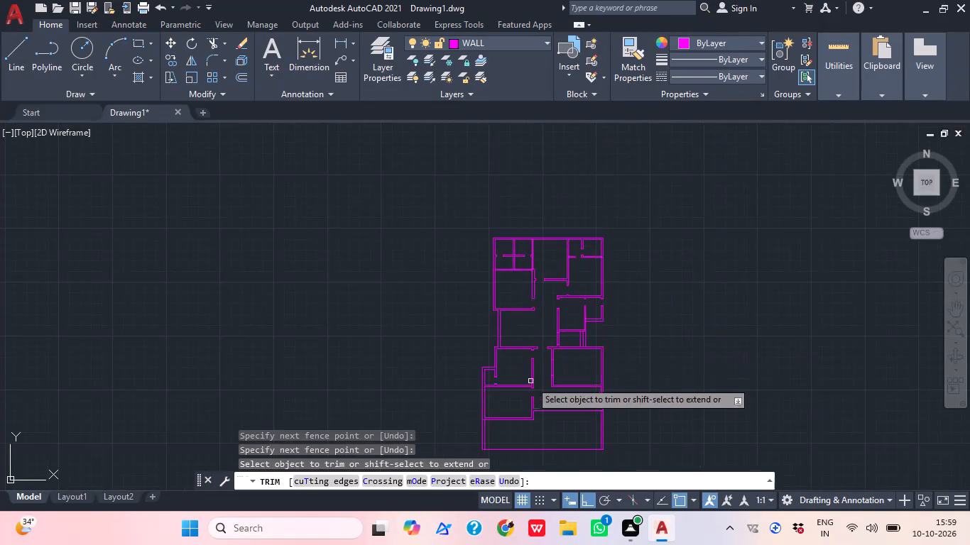
End the trimming and start an Offset with a distance of 9" for the wall lines in the lower part of the plan.
scroll(529, 351, up, 1)
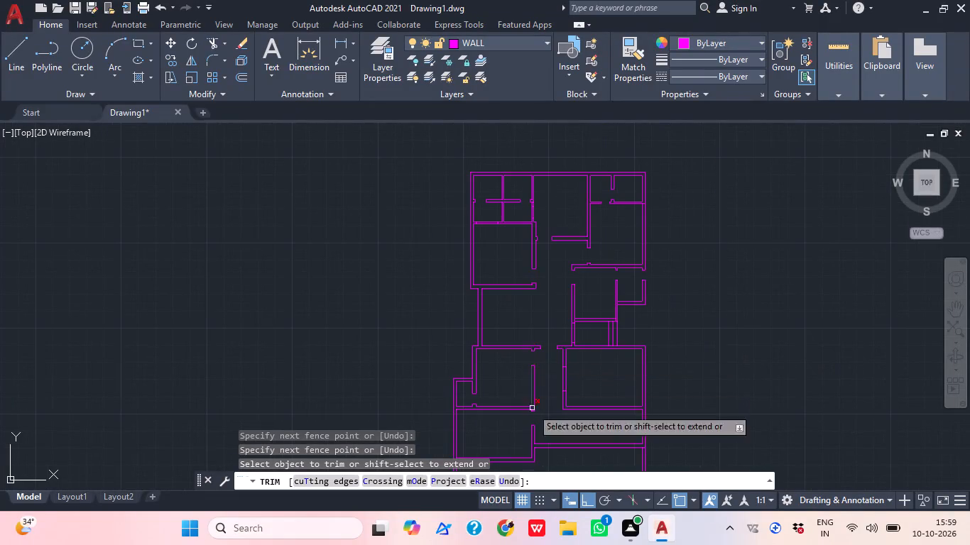
middle_drag(532, 408, 533, 356)
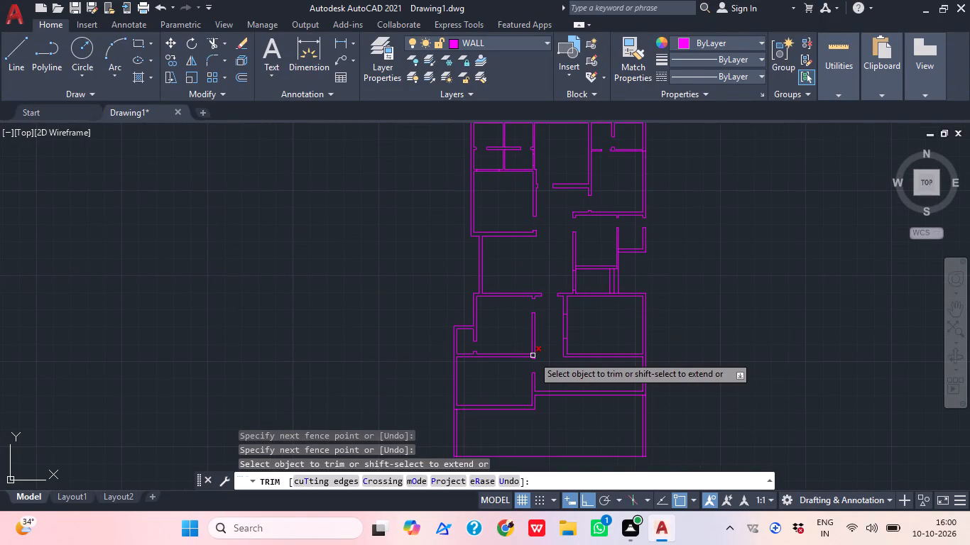
key(space)
key(space)
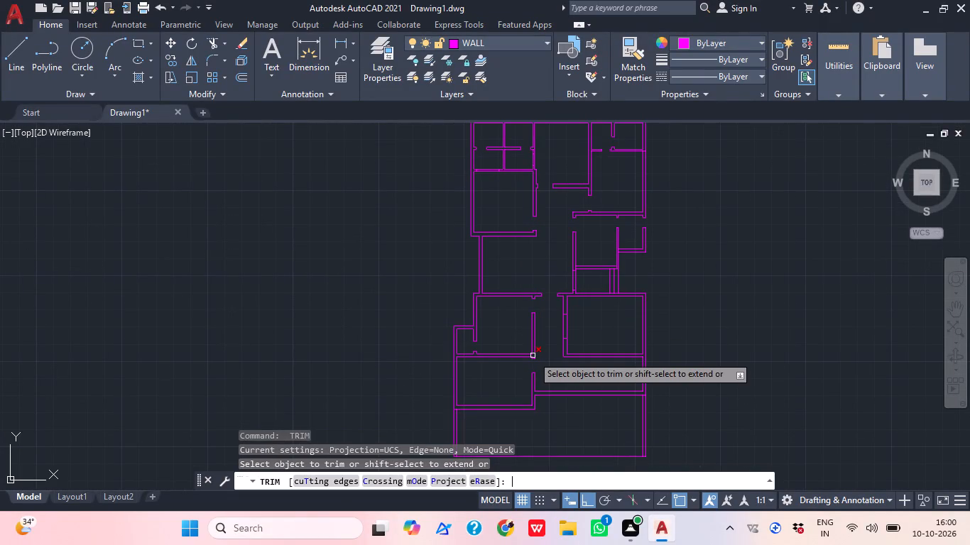
key(Escape)
text(O 9)
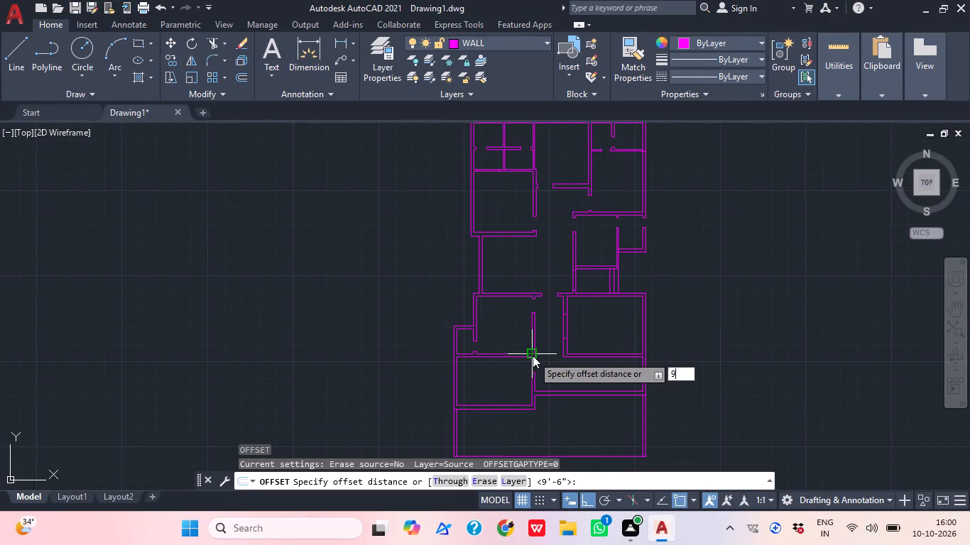
key(shift+quotedbl)
key(Return)
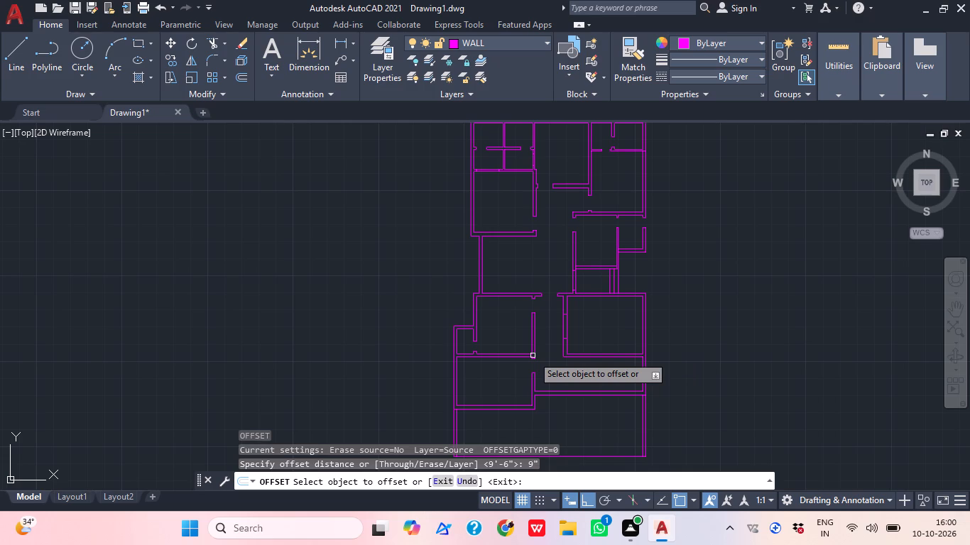
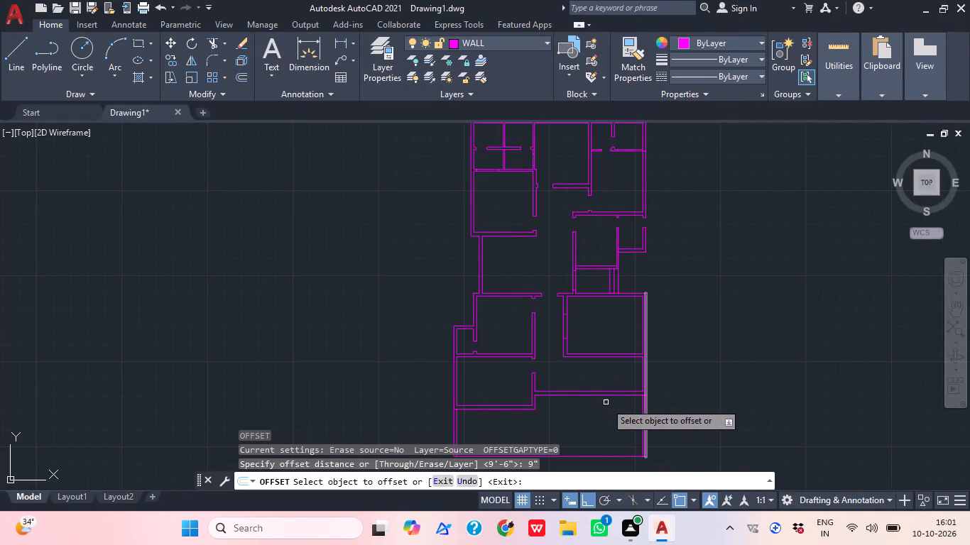
Offset the bottom boundary line of the large lowest room 9" outward, below the plan.
middle_drag(589, 394, 562, 353)
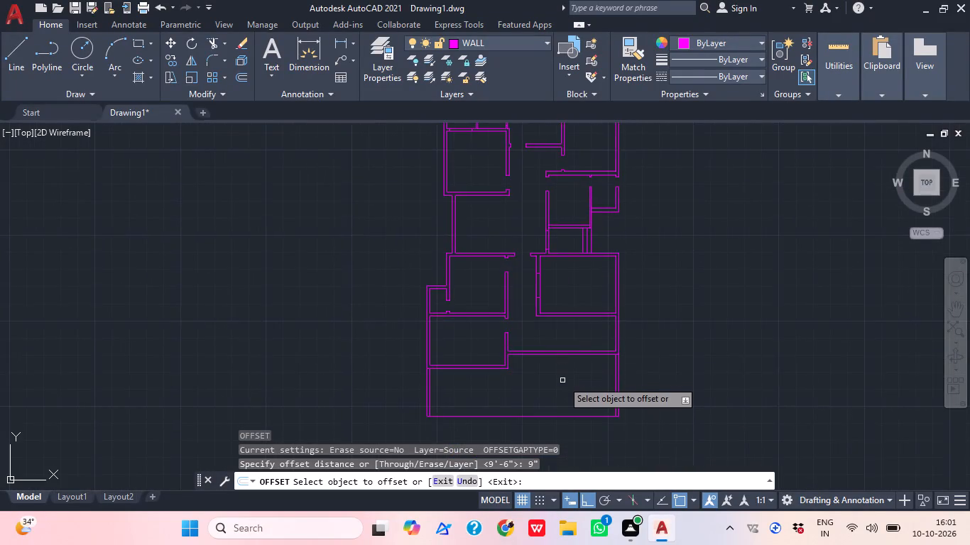
scroll(562, 380, up, 1)
middle_drag(567, 382, 611, 347)
click(582, 400)
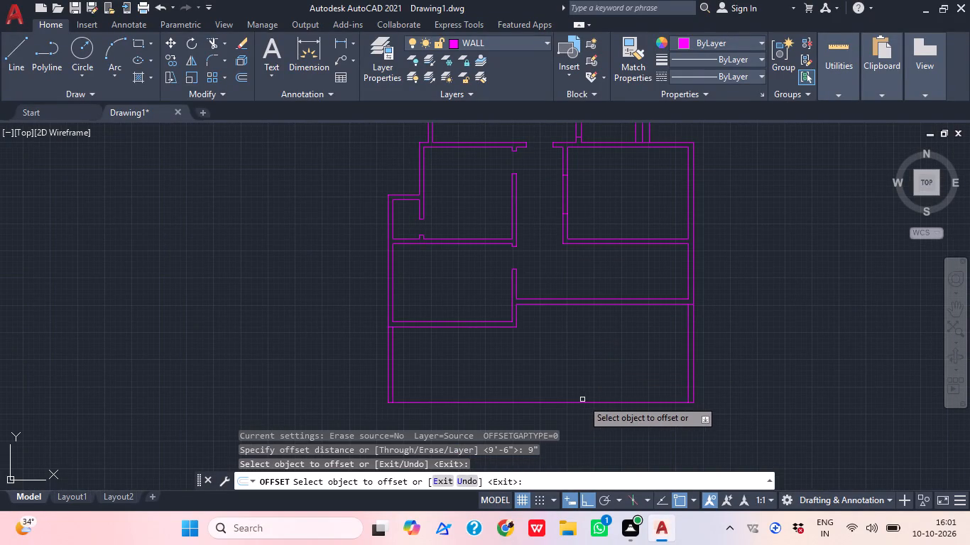
click(582, 404)
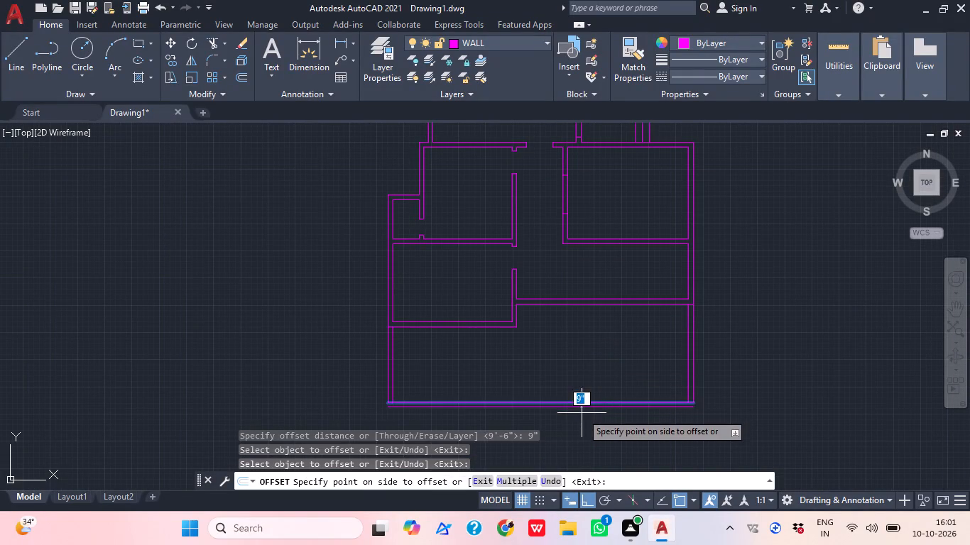
click(582, 422)
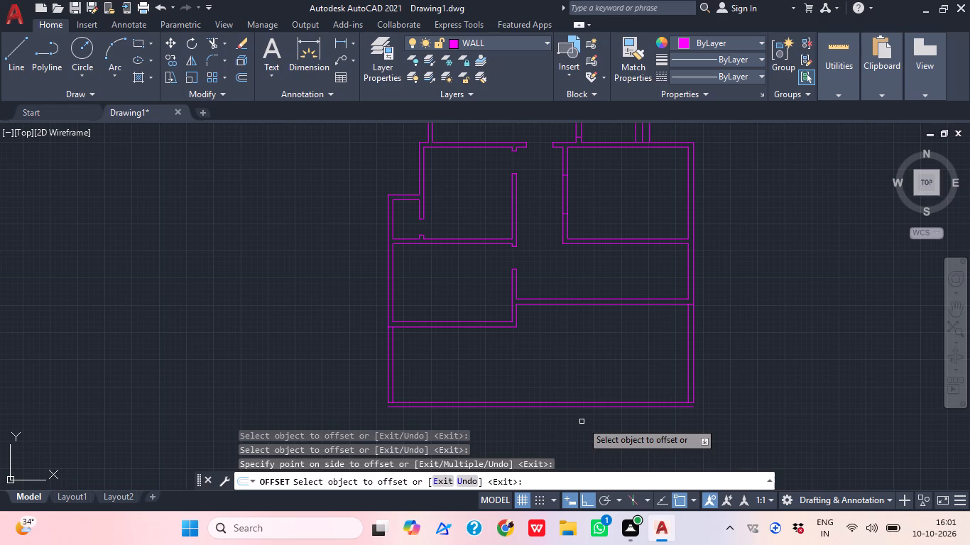
key(Escape)
Extend both lines of the lowest room's left side wall down to the new outer bottom line.
text(EX)
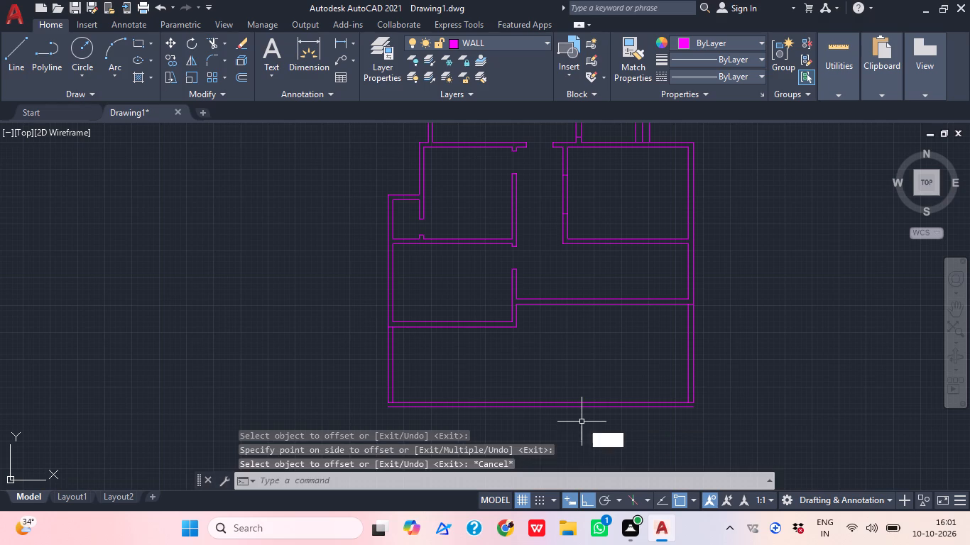
key(space)
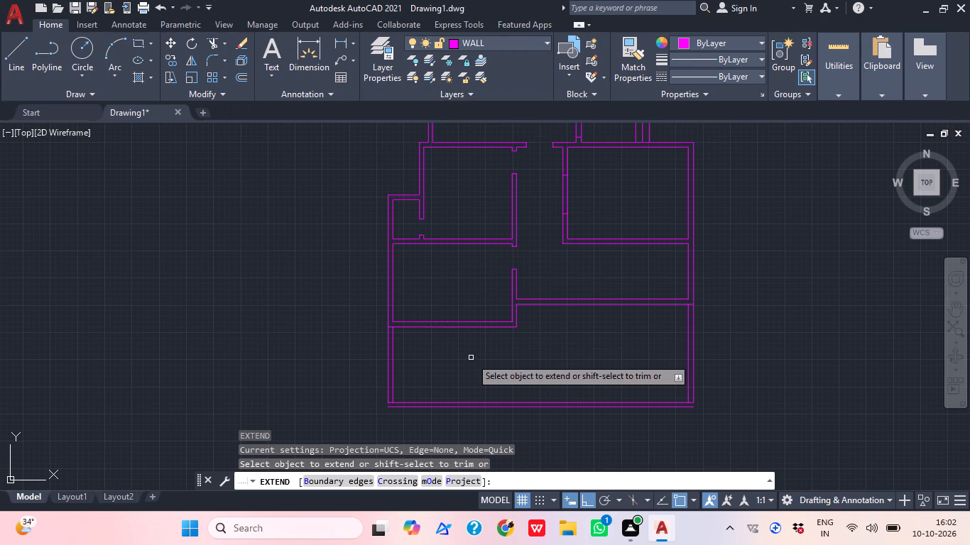
key(Escape)
text(EX)
key(space)
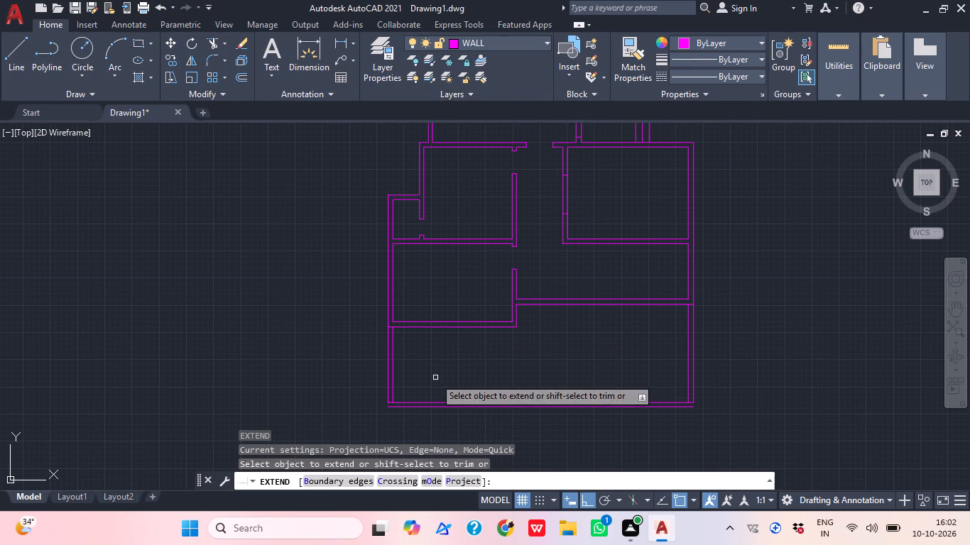
click(371, 378)
click(400, 380)
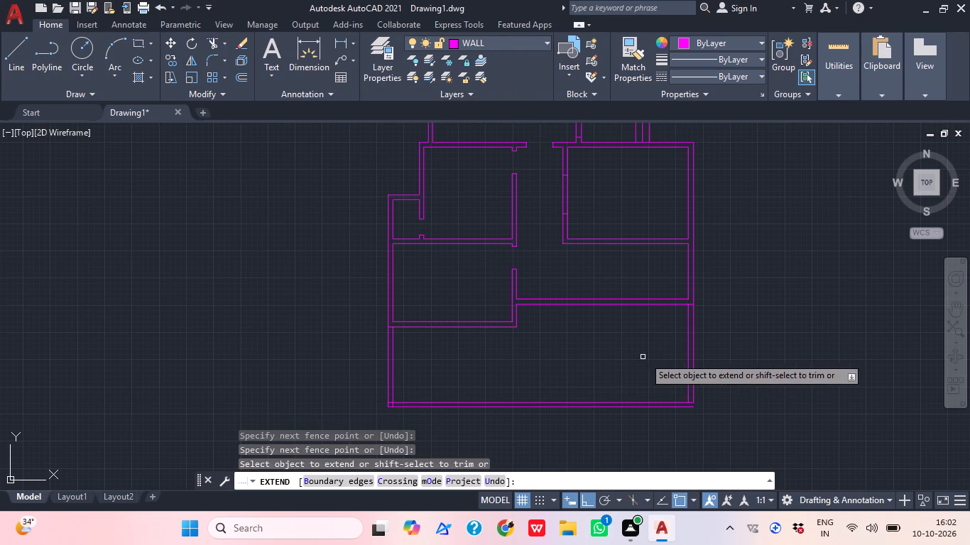
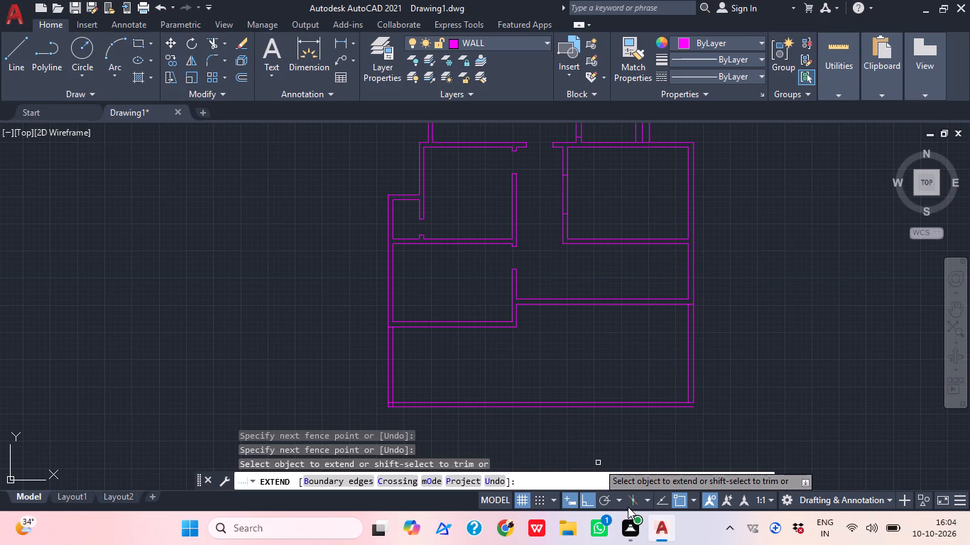
Extend both lines of the lowest room's right side wall down to the outer bottom line.
drag(715, 405, 706, 405)
click(648, 390)
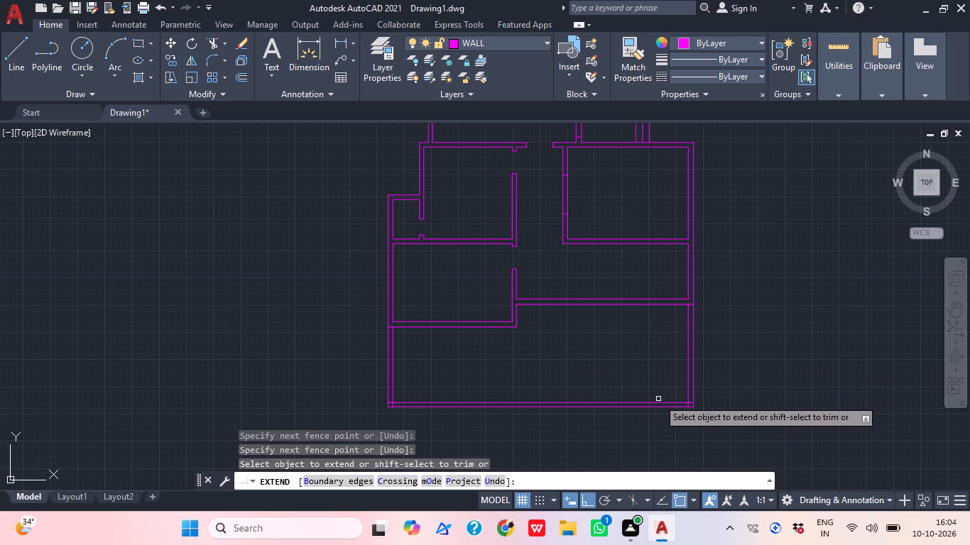
key(Escape)
Trim the excess wall lines around the large lowest room.
text(TR)
key(space)
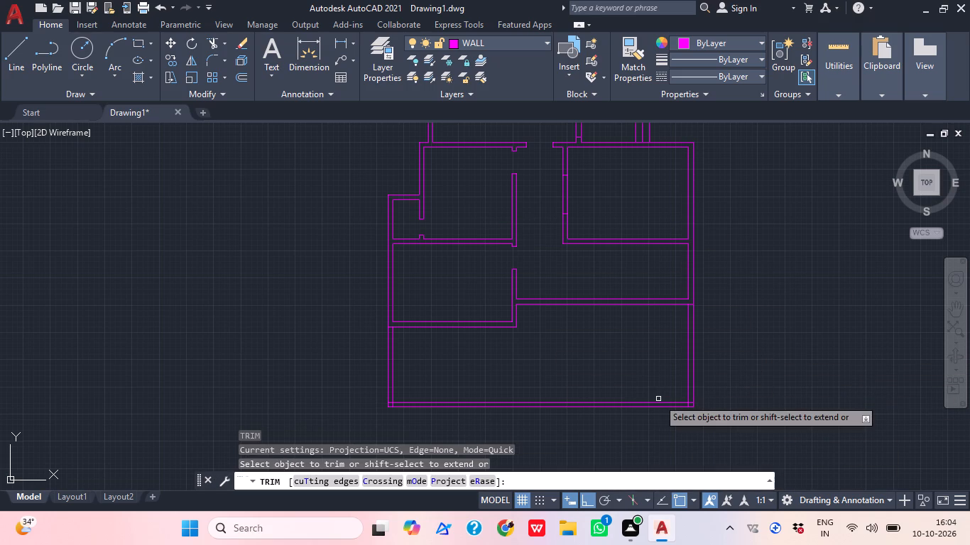
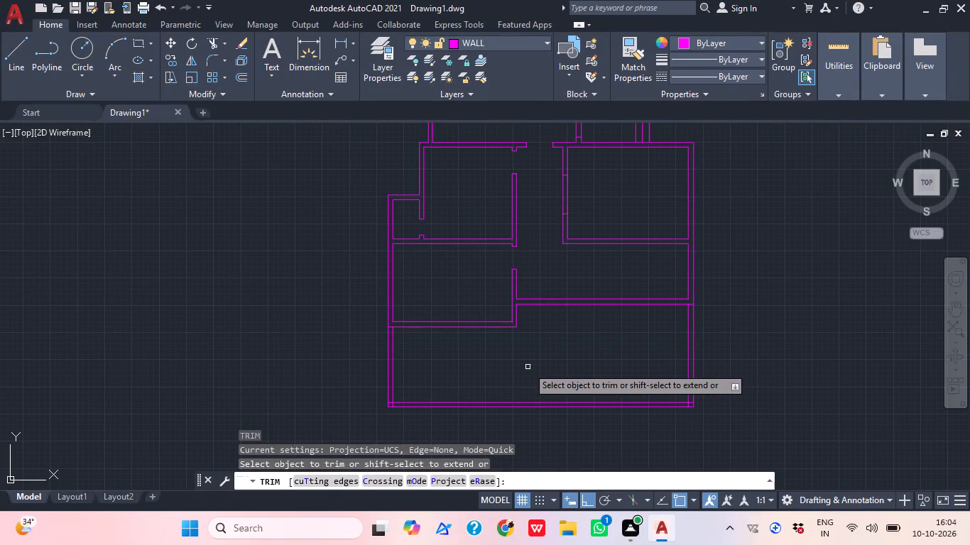
Trim the overlapping inner wall lines at the lower-right corner of the large lowest room to form a clean corner.
key(Escape)
text(TR)
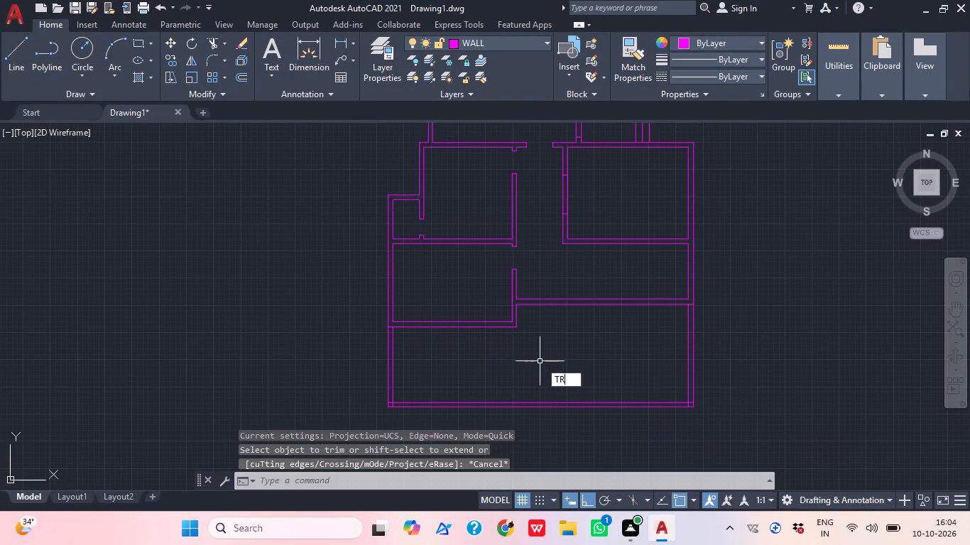
key(space)
scroll(735, 400, up, 2)
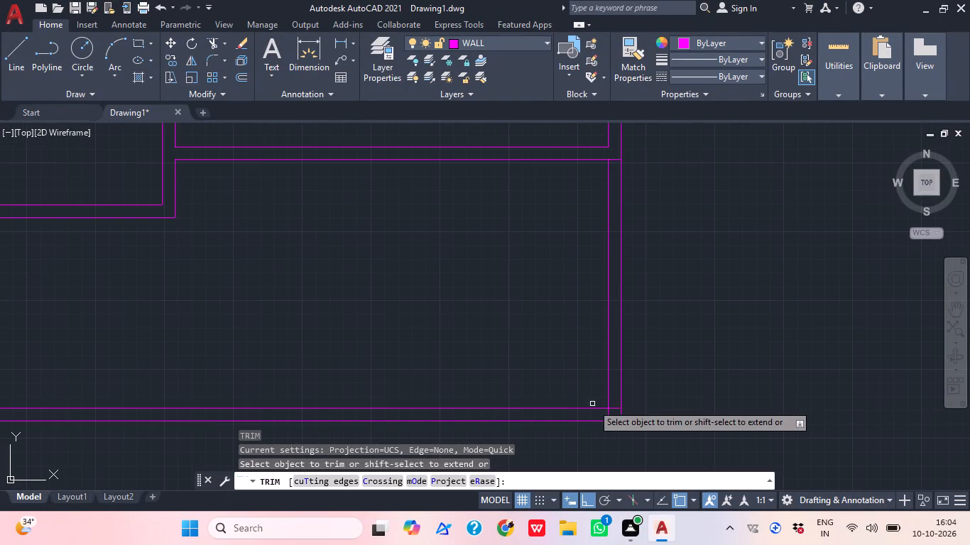
scroll(592, 404, up, 3)
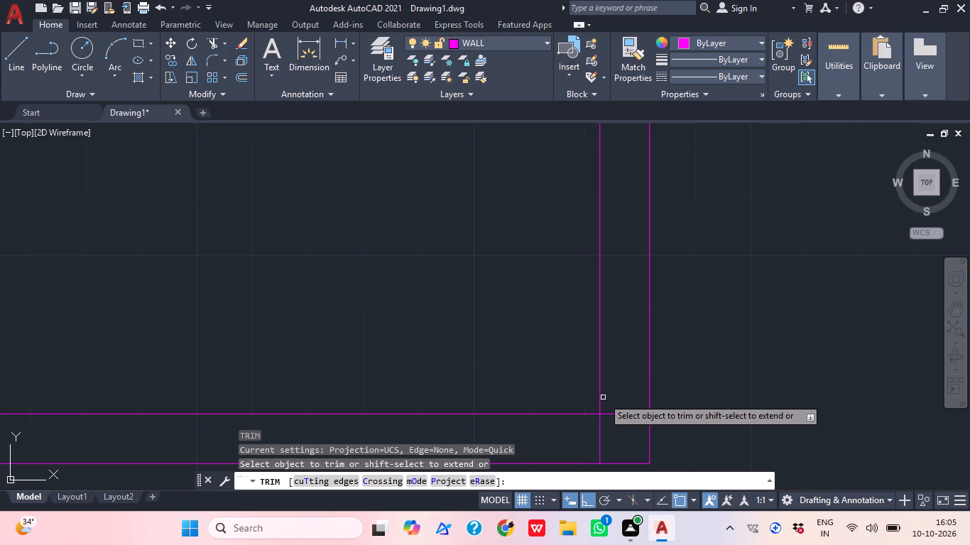
key(Escape)
text(TR)
key(space)
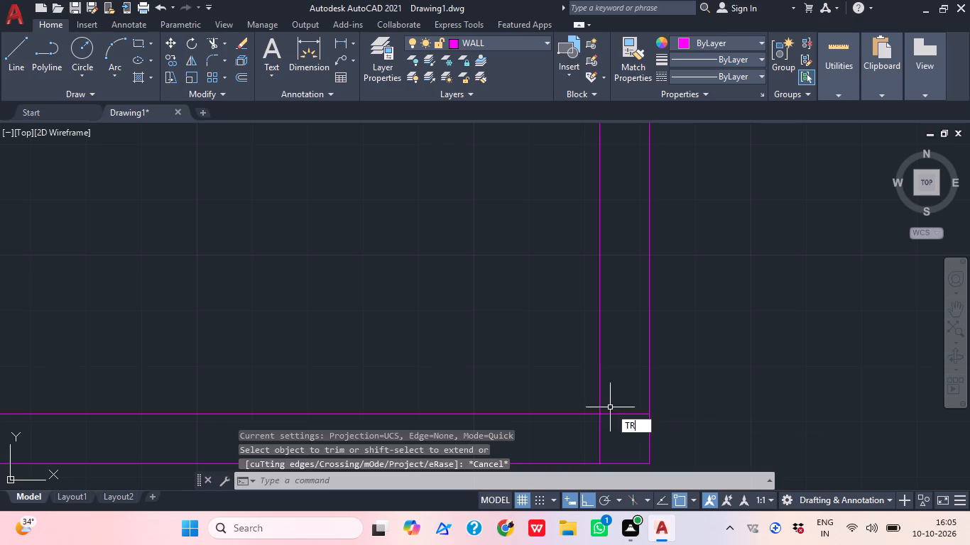
click(610, 407)
click(614, 430)
click(603, 438)
click(575, 448)
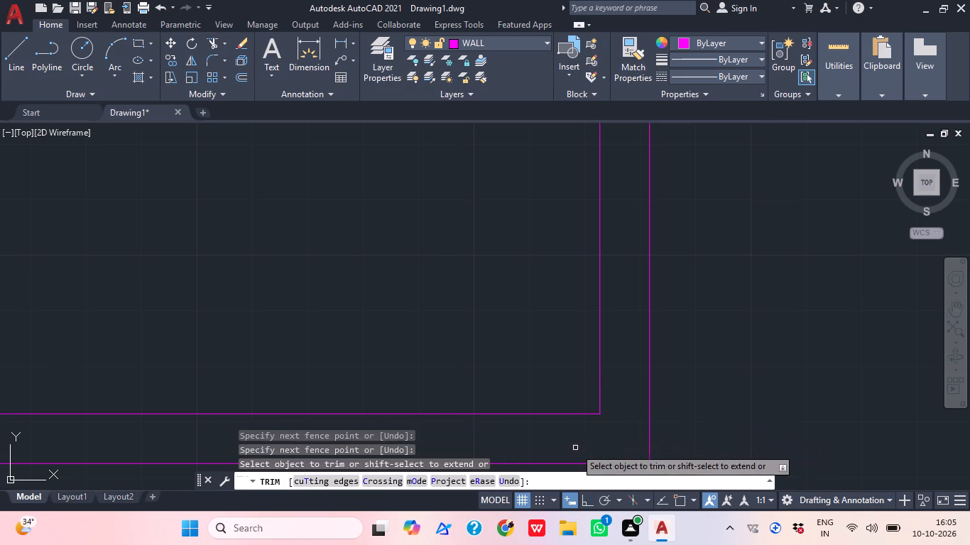
Trim the overlapping inner wall lines at the lower-left corner of the large lowest room to form a clean corner.
scroll(599, 439, down, 2)
middle_drag(584, 429, 829, 354)
middle_drag(327, 409, 658, 385)
middle_drag(311, 404, 708, 382)
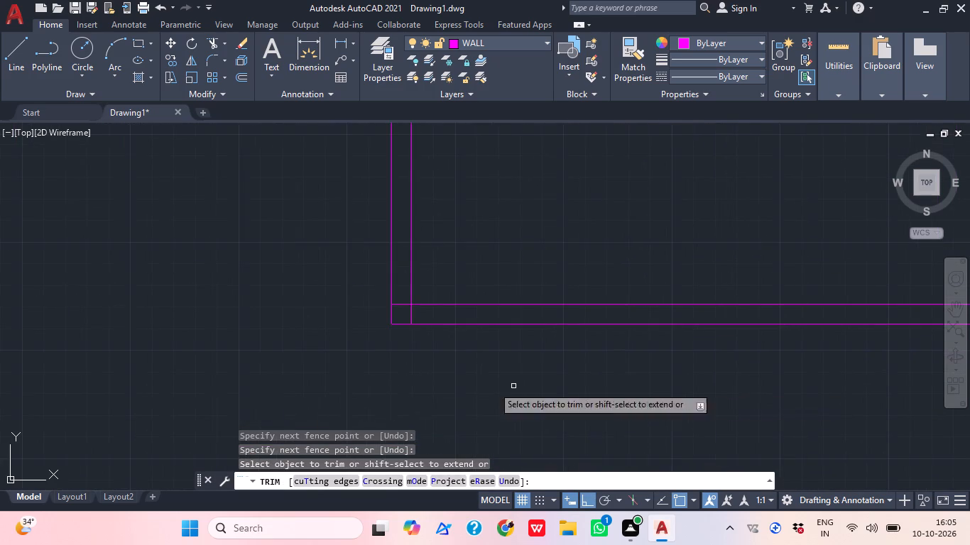
scroll(392, 341, up, 3)
click(499, 241)
click(408, 172)
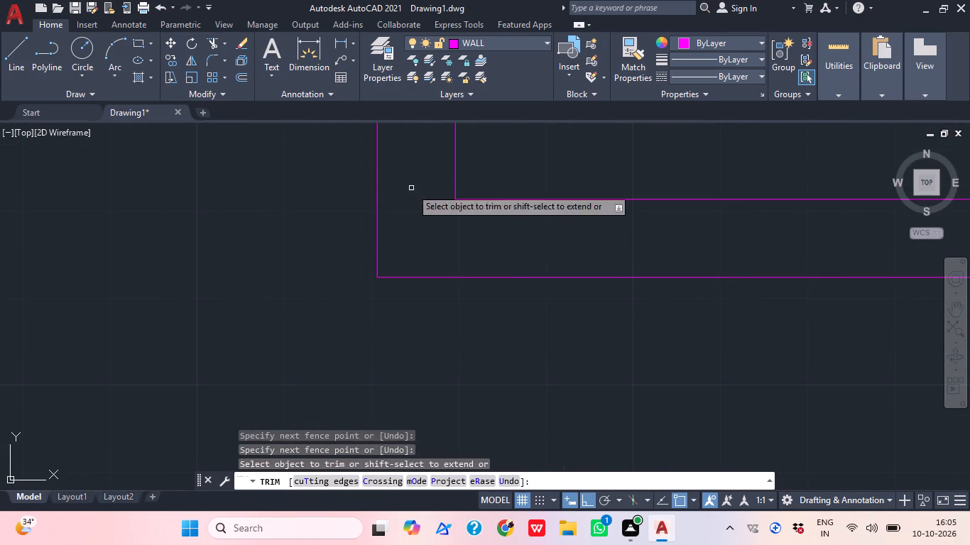
middle_drag(510, 283, 478, 314)
key(Escape)
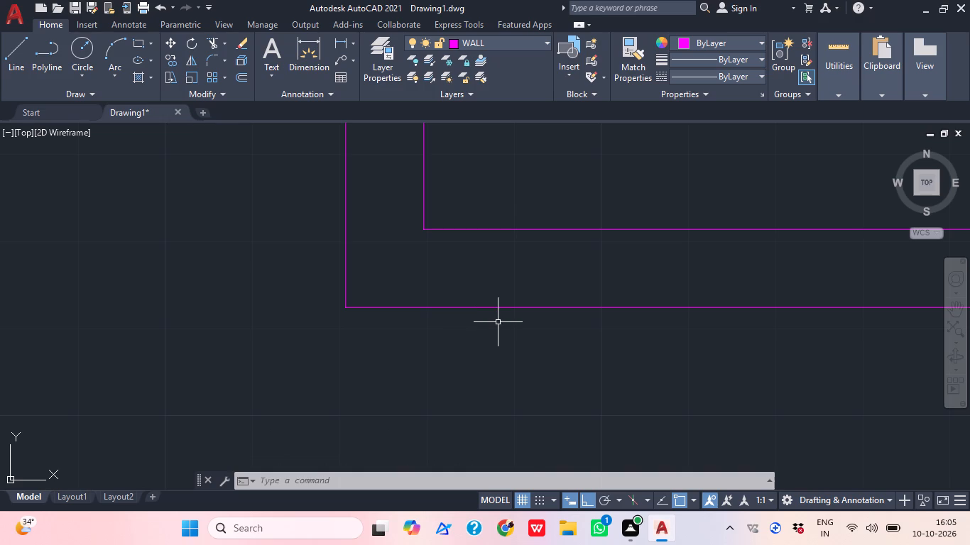
key(Escape)
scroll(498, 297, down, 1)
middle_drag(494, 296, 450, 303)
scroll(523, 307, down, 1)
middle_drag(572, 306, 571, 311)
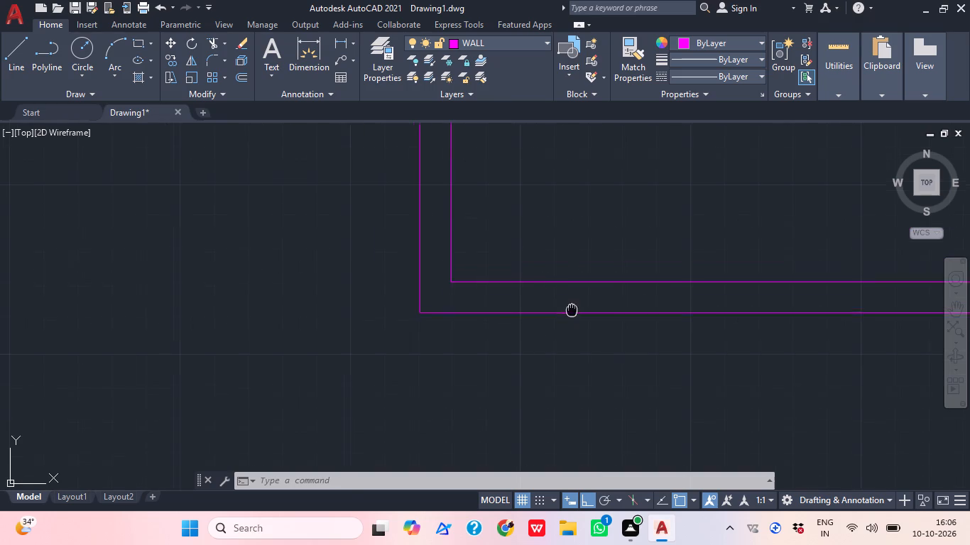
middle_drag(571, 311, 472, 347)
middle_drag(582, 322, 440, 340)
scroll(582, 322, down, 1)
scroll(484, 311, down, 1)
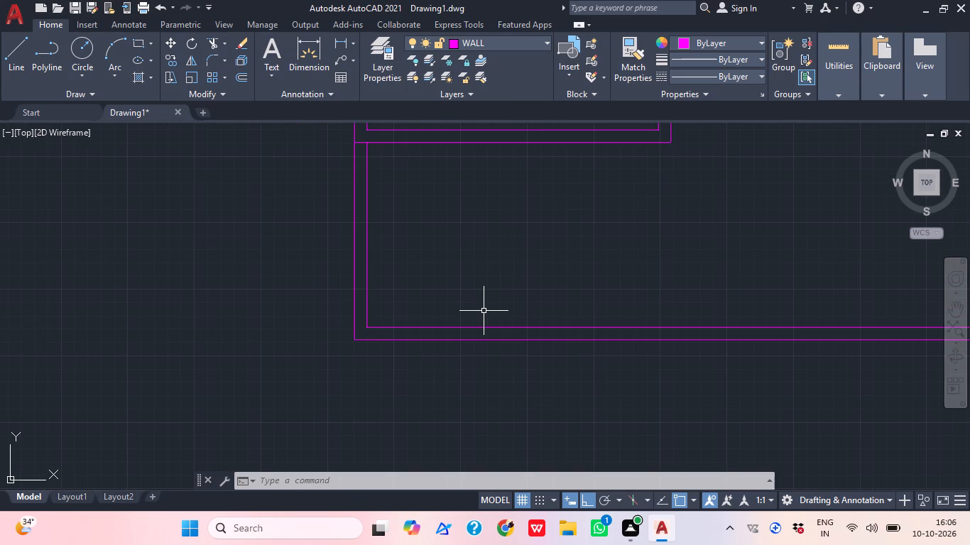
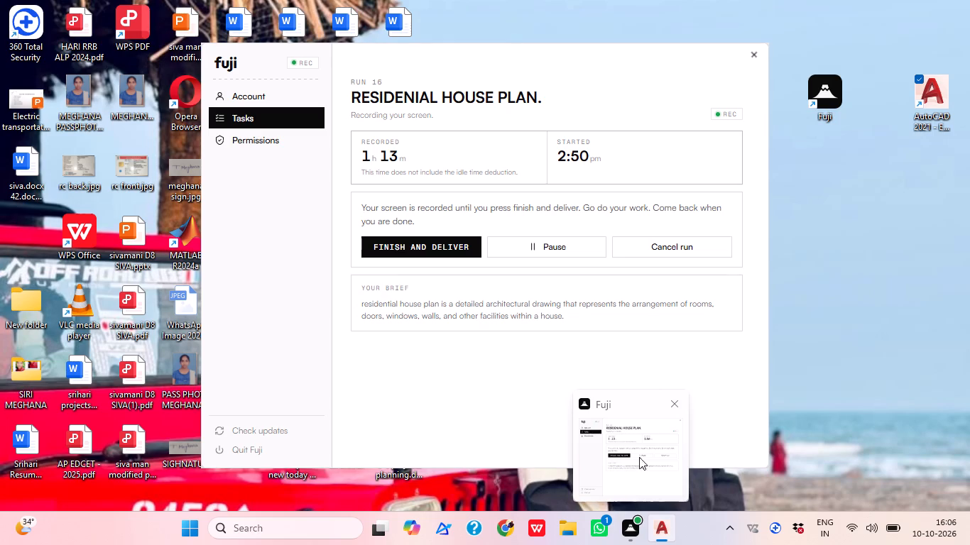
Examine the house plan's walls, corners and openings, from the large lowest room out to the whole plan.
middle_drag(739, 309, 513, 385)
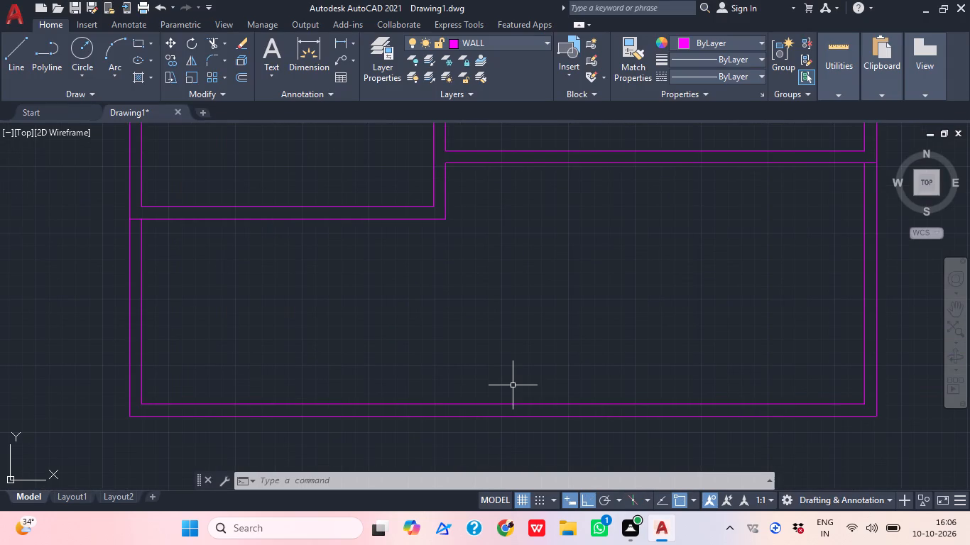
middle_drag(496, 385, 501, 426)
scroll(496, 387, down, 1)
middle_drag(544, 341, 483, 384)
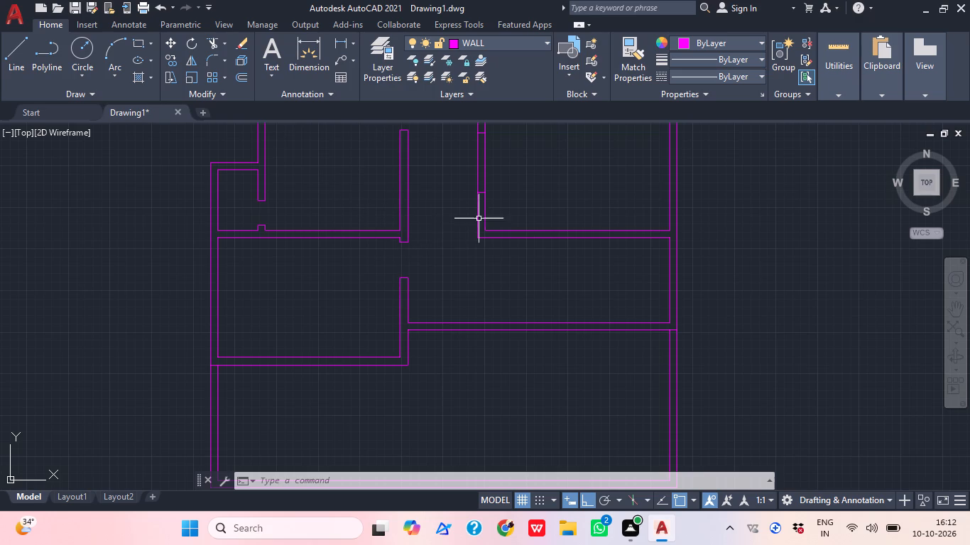
scroll(521, 248, down, 2)
middle_drag(508, 264, 525, 297)
scroll(494, 283, up, 2)
scroll(500, 283, down, 4)
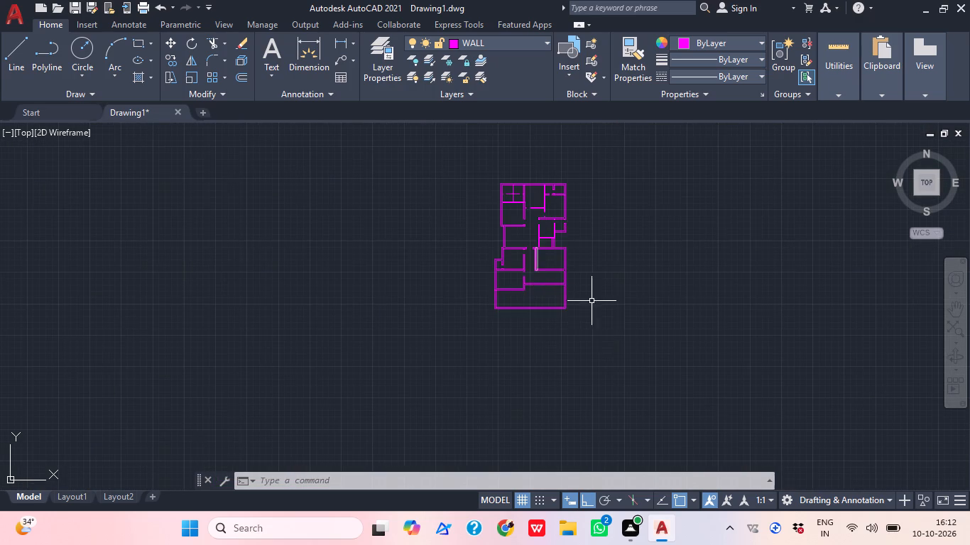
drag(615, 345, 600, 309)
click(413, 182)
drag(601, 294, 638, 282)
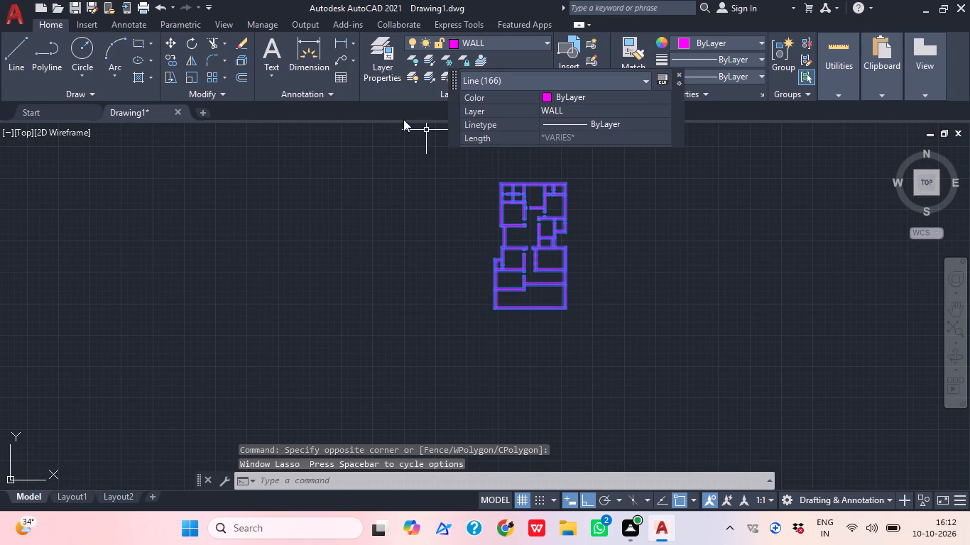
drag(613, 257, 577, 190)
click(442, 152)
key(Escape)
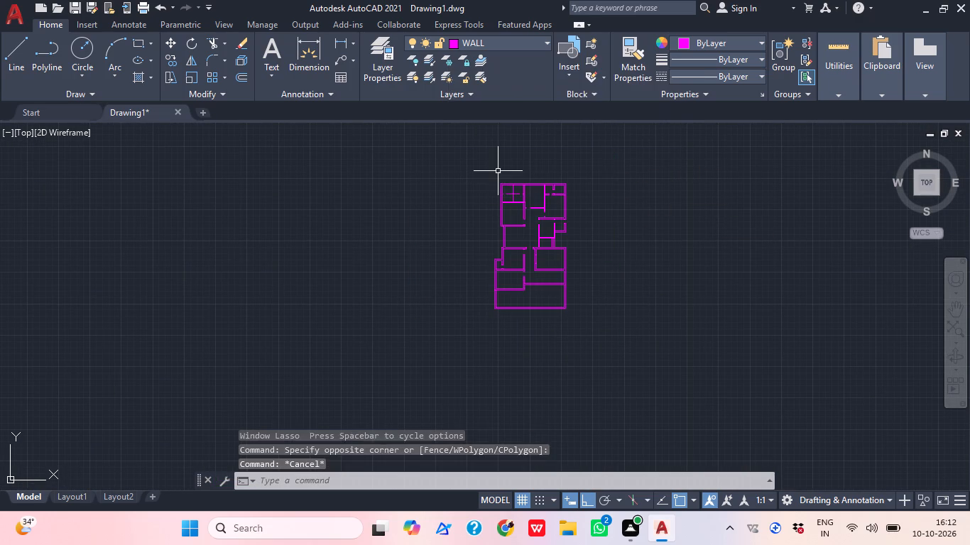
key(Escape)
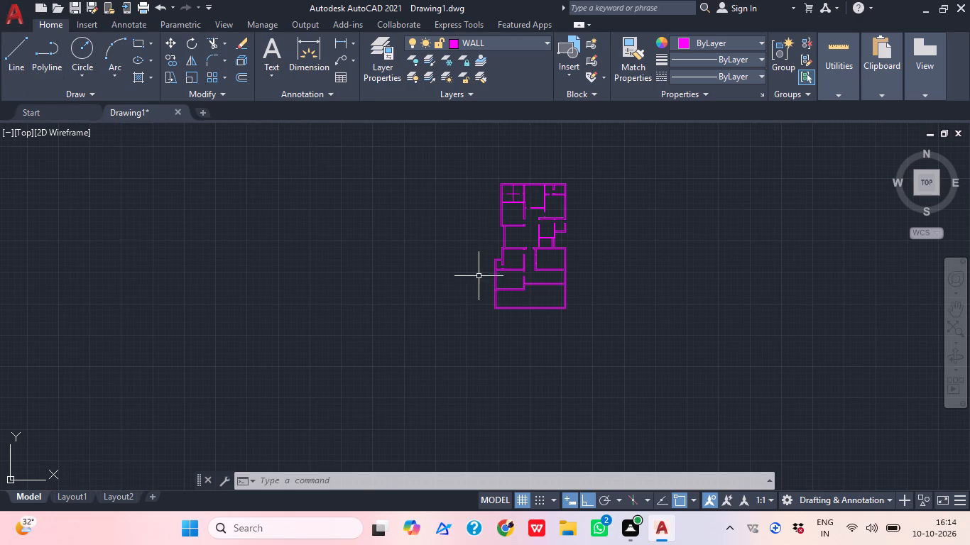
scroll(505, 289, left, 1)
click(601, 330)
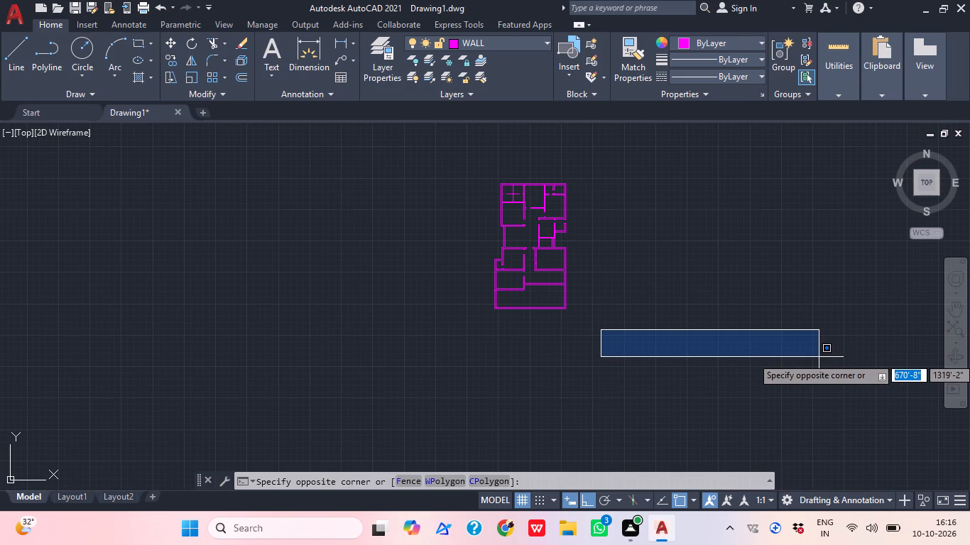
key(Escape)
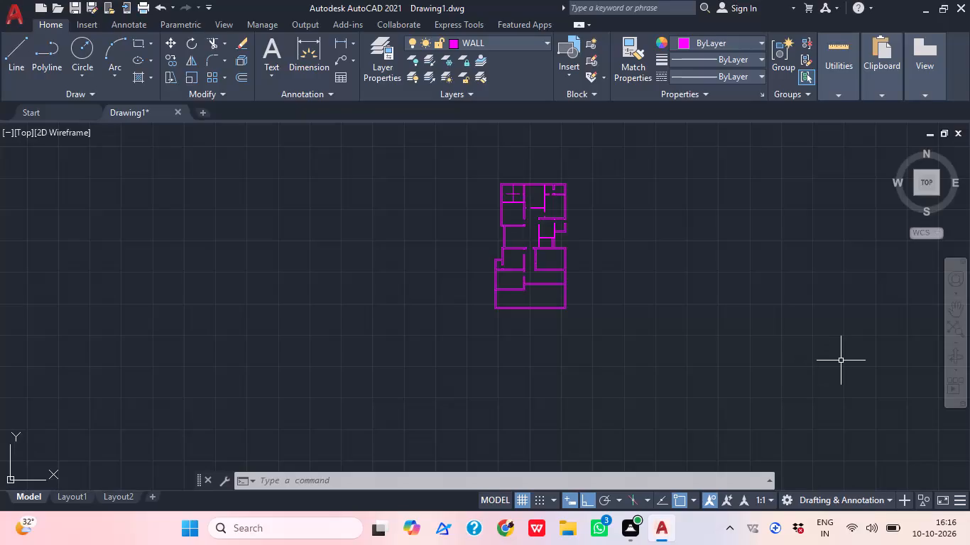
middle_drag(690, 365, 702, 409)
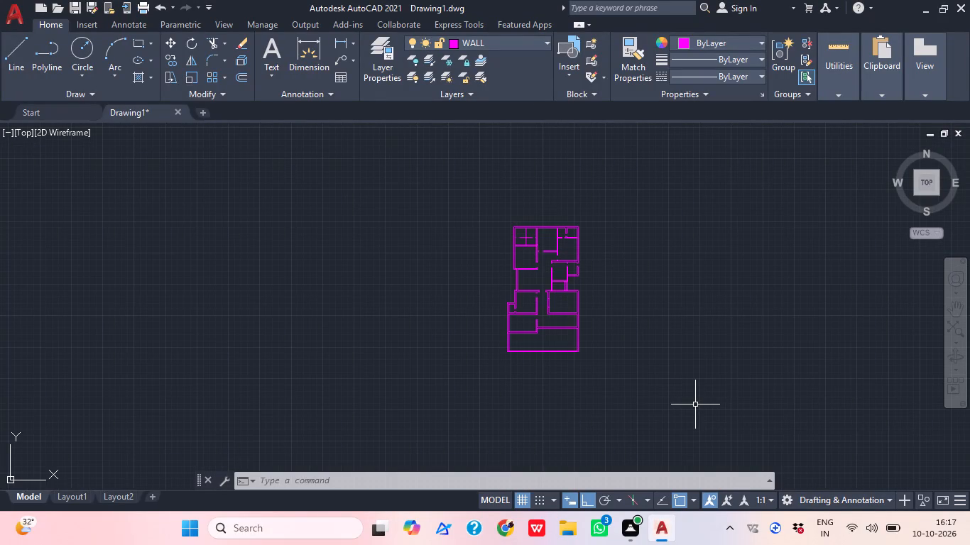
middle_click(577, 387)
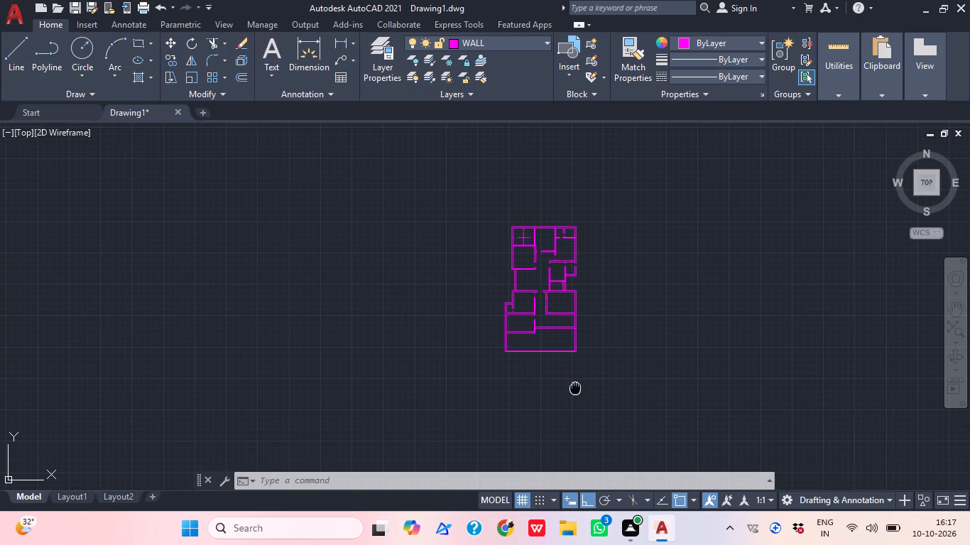
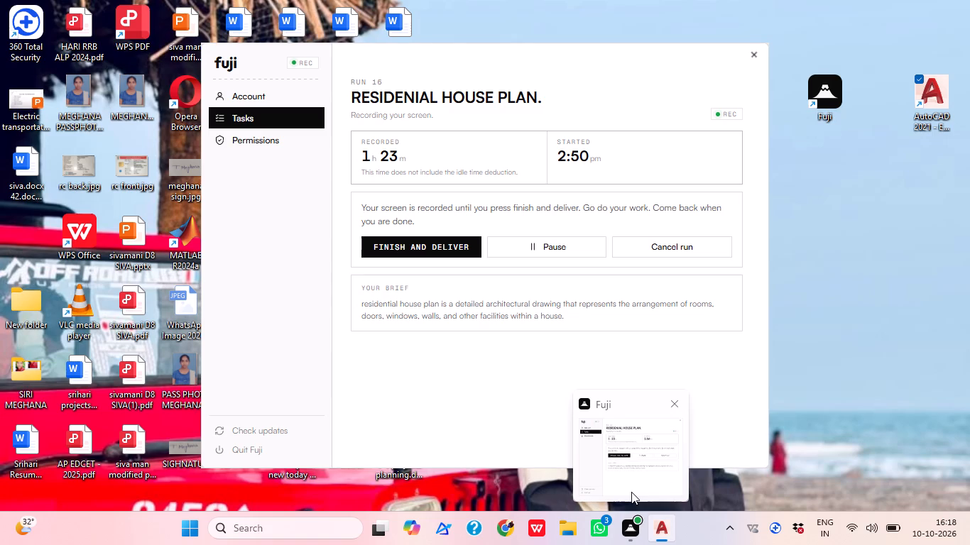
Examine the whole house plan's walls and openings, from the lower rooms up to the topmost rooms.
scroll(489, 307, up, 1)
middle_drag(588, 321, 570, 370)
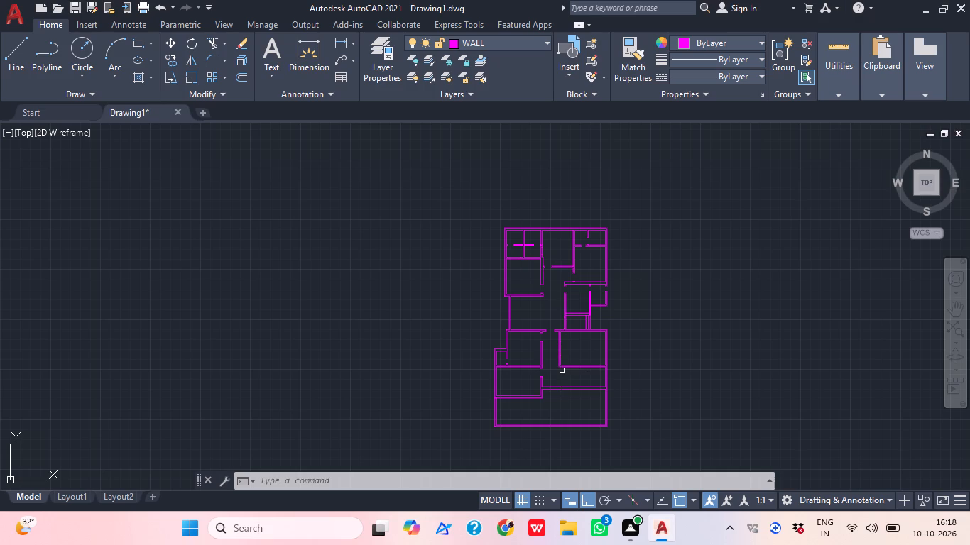
scroll(528, 331, down, 1)
middle_click(528, 331)
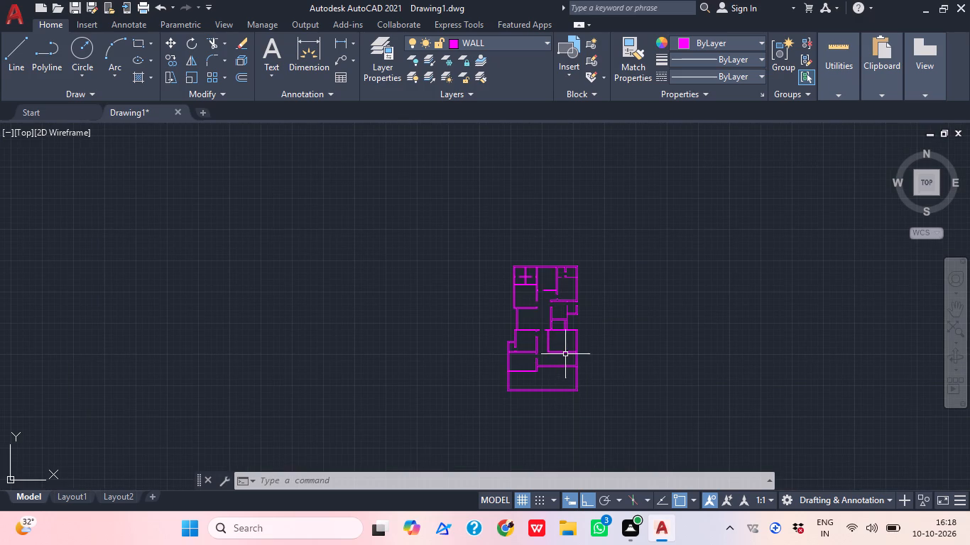
scroll(577, 380, up, 2)
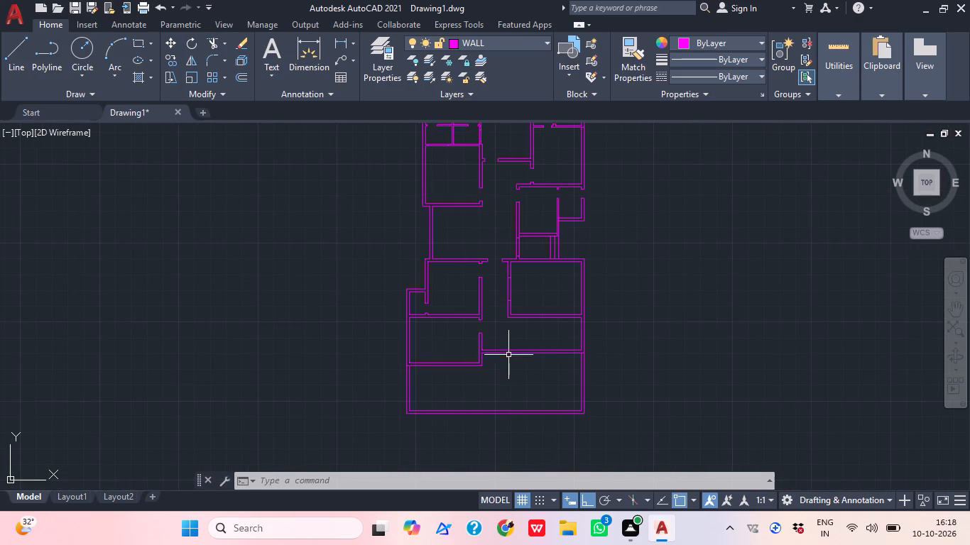
middle_click(511, 336)
scroll(478, 335, up, 1)
middle_drag(454, 339, 420, 394)
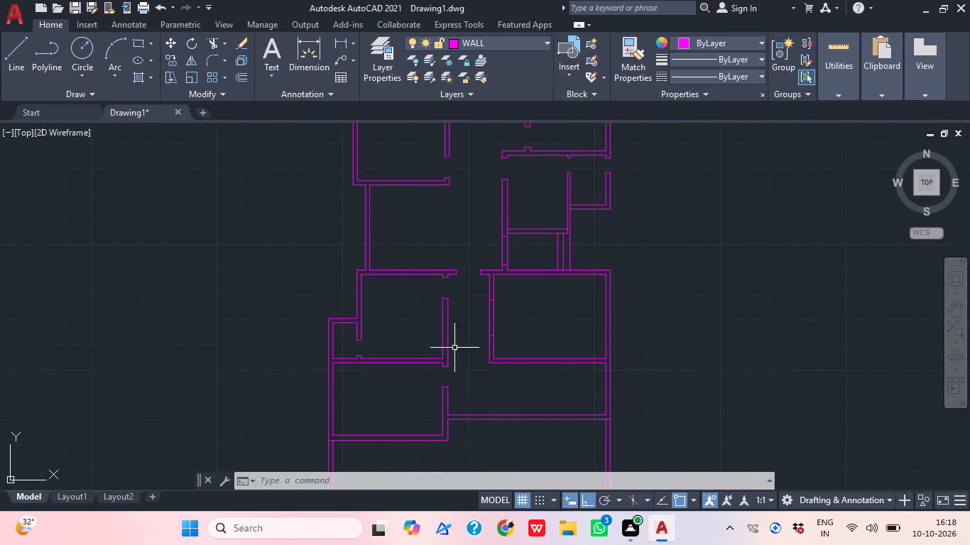
middle_drag(474, 338, 432, 395)
middle_drag(508, 324, 462, 438)
scroll(476, 414, up, 1)
middle_drag(489, 380, 452, 459)
scroll(535, 372, down, 1)
middle_drag(523, 379, 478, 397)
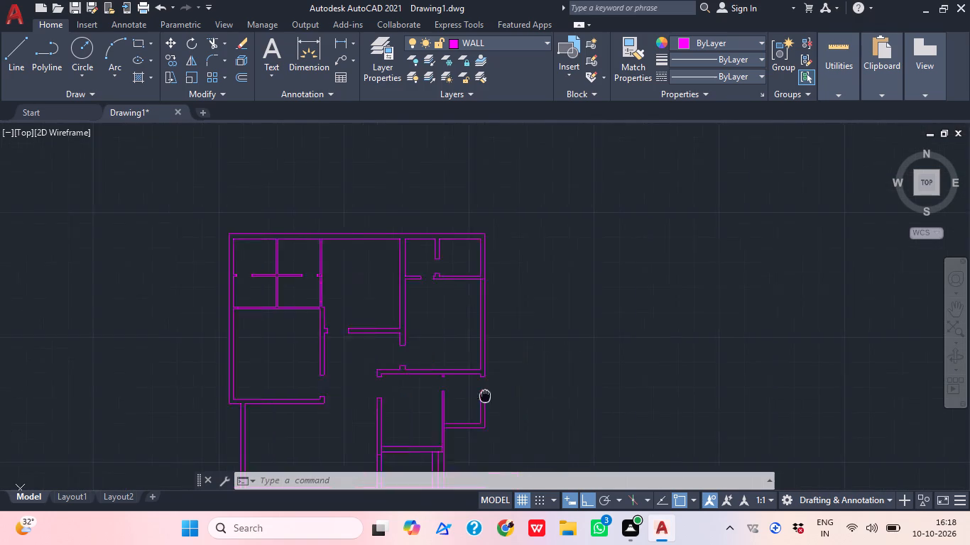
middle_drag(478, 397, 427, 403)
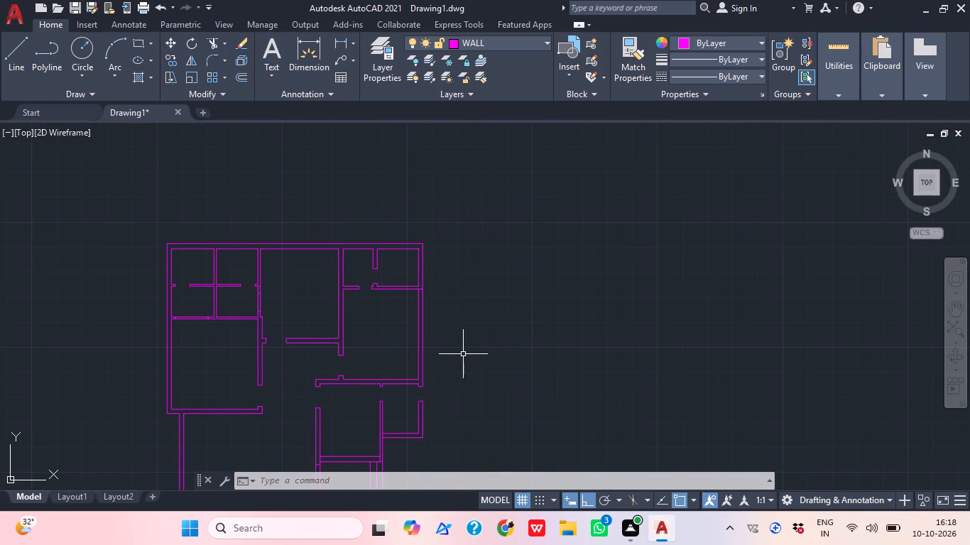
Start the Insert command to bring up the recent blocks.
text(I)
key(space)
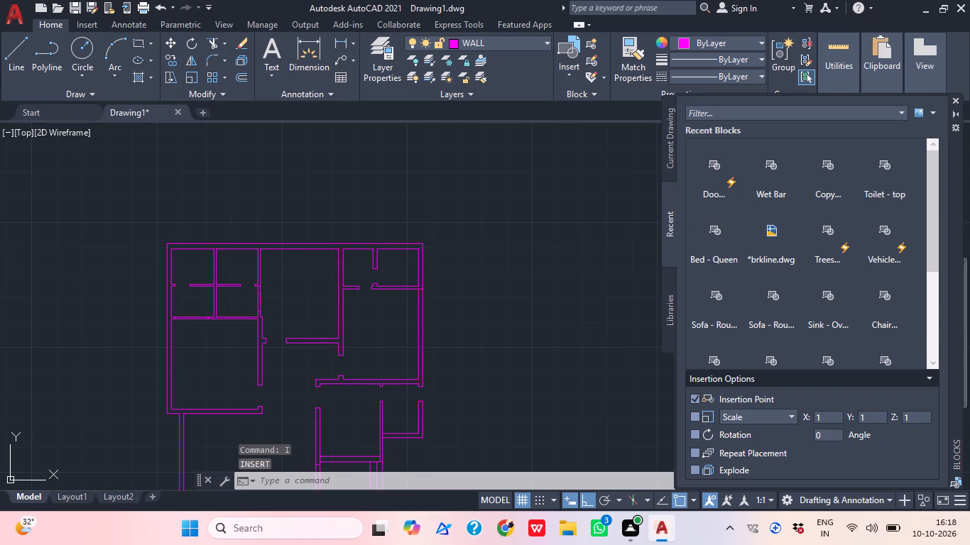
Create a new layer named DOOR with the colour cyan and make it the current layer.
click(535, 40)
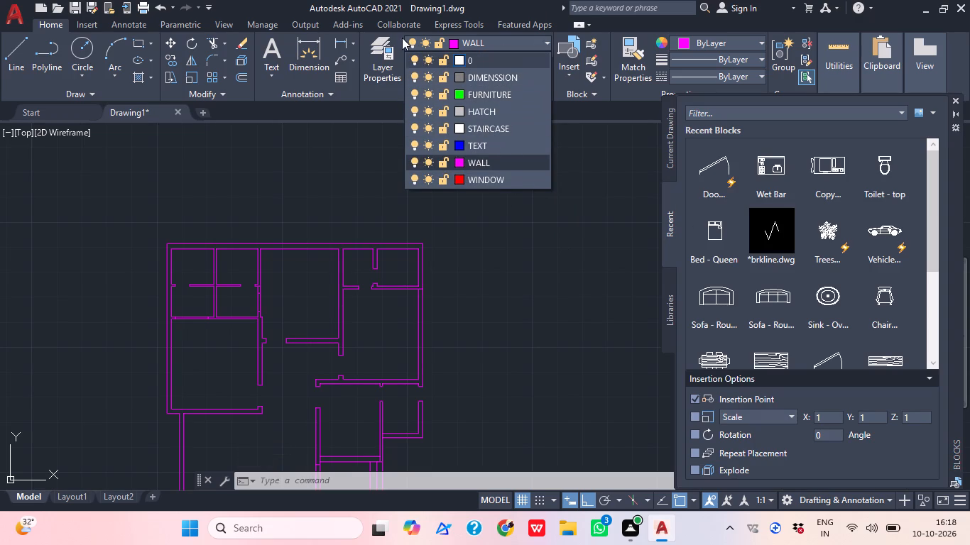
click(363, 175)
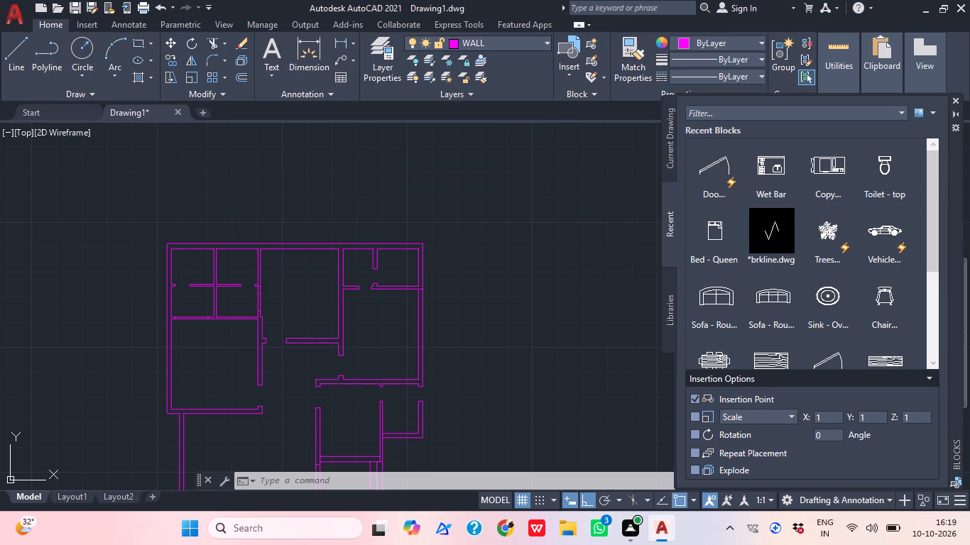
click(387, 75)
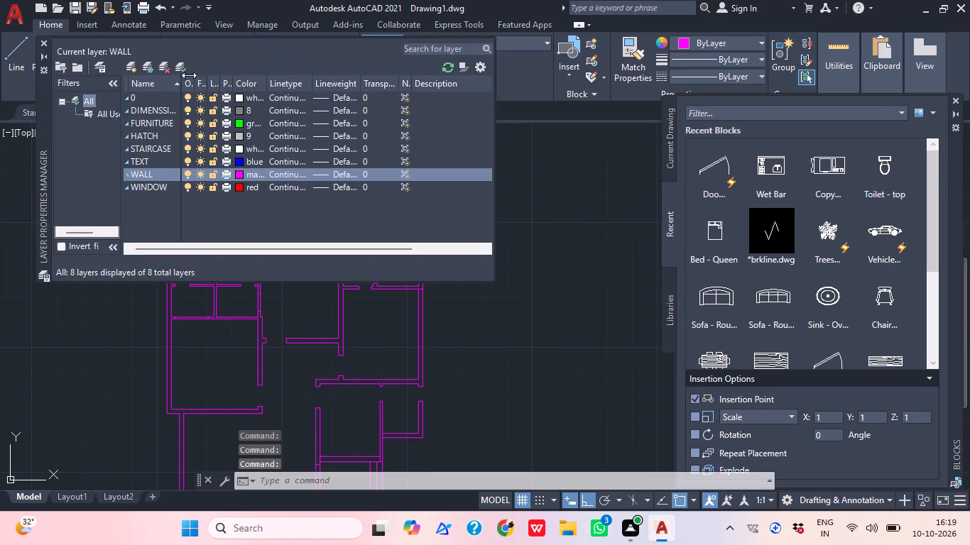
click(126, 69)
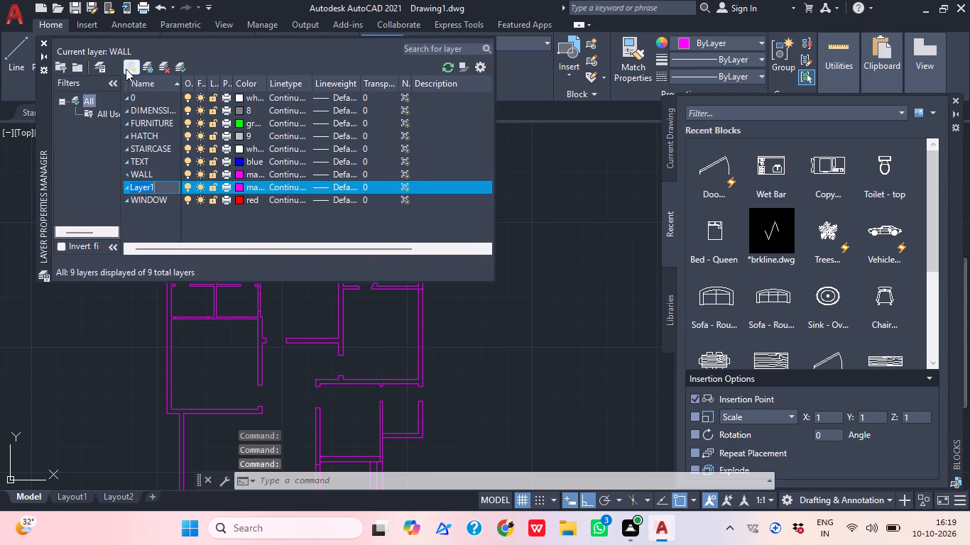
text(DOOR)
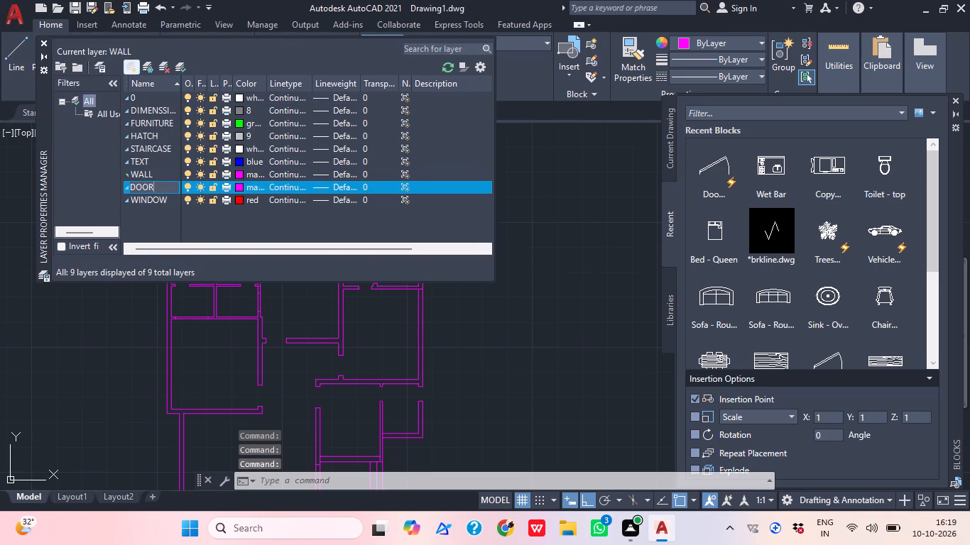
click(242, 188)
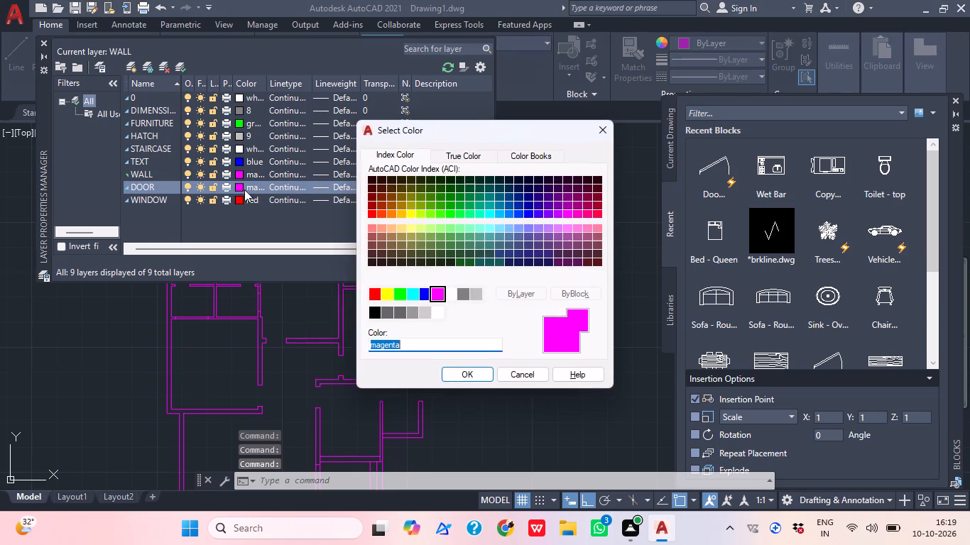
click(418, 290)
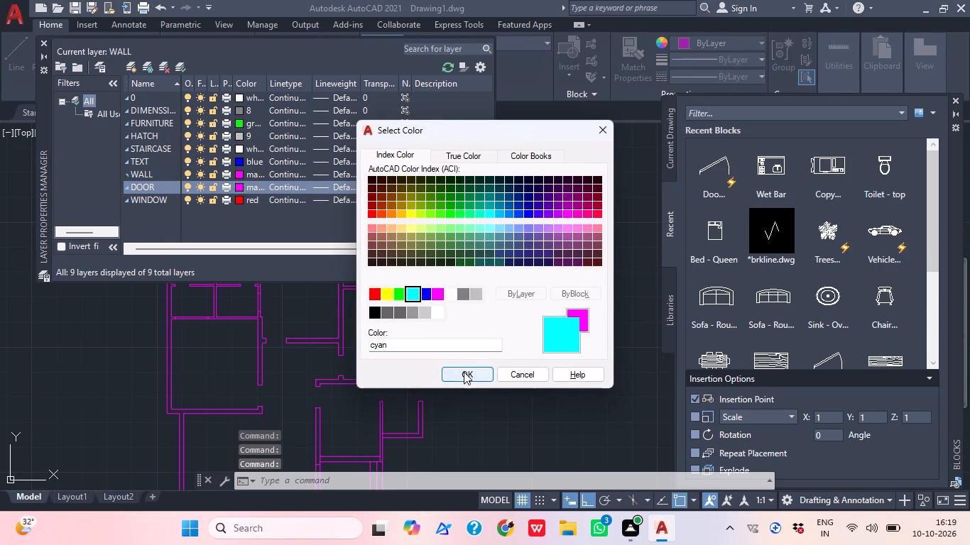
click(464, 372)
click(45, 38)
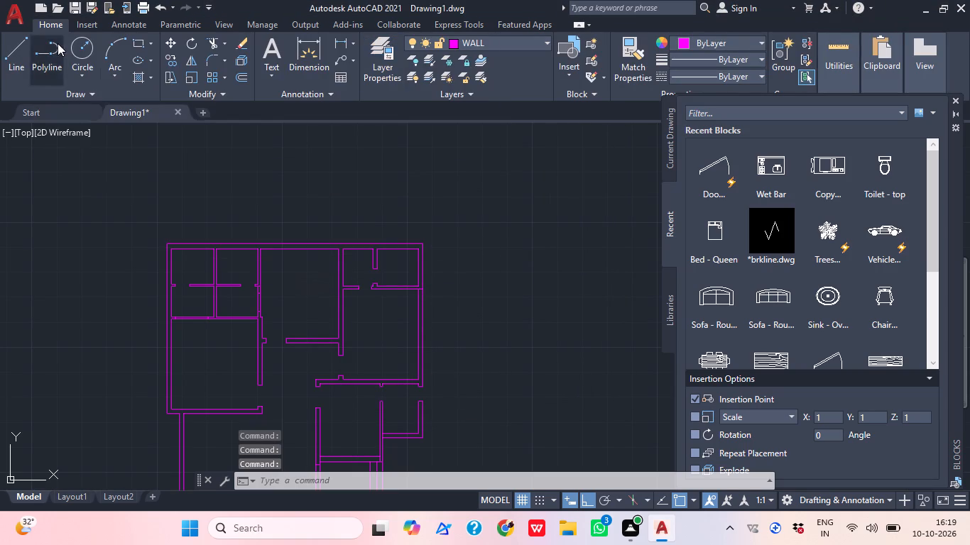
click(501, 41)
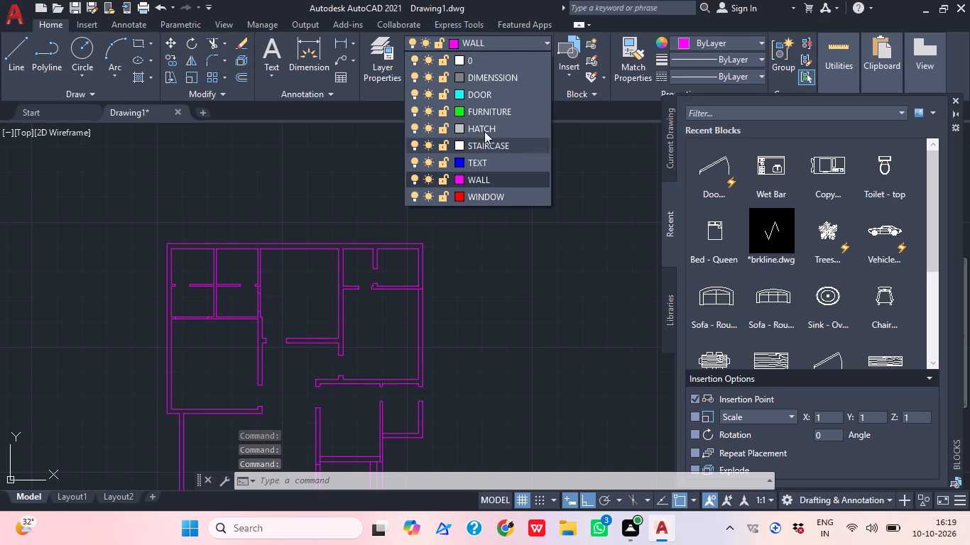
click(486, 96)
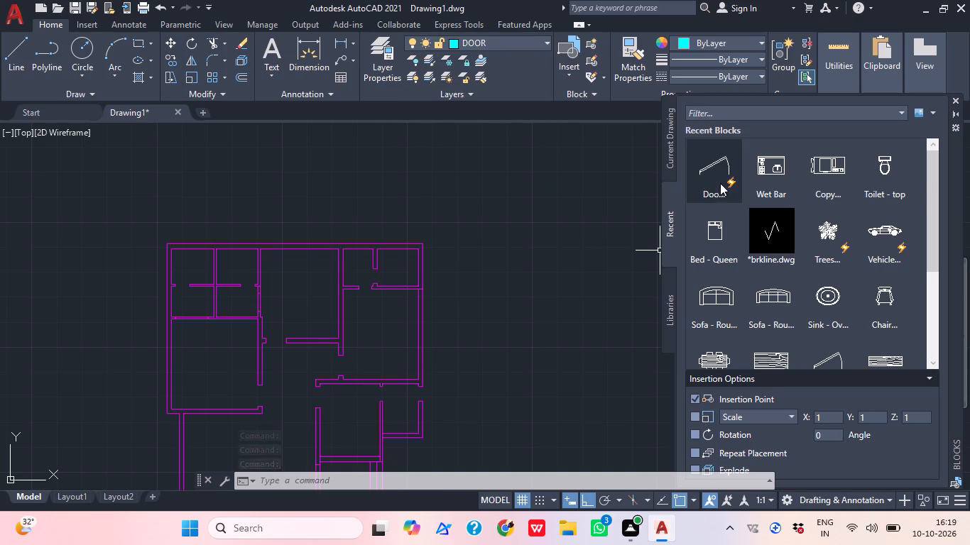
Insert the Door - Metric block in the empty space just east of the plan's upper rooms.
drag(714, 172, 465, 274)
click(954, 100)
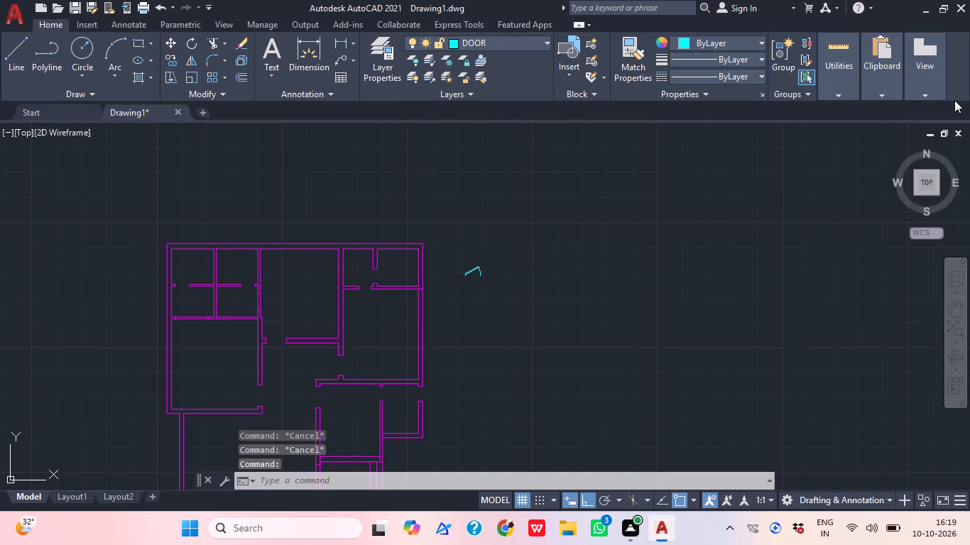
Set the inserted door block's opening angle to Open 90º.
scroll(449, 294, up, 2)
scroll(518, 237, up, 2)
drag(481, 270, 463, 258)
click(405, 238)
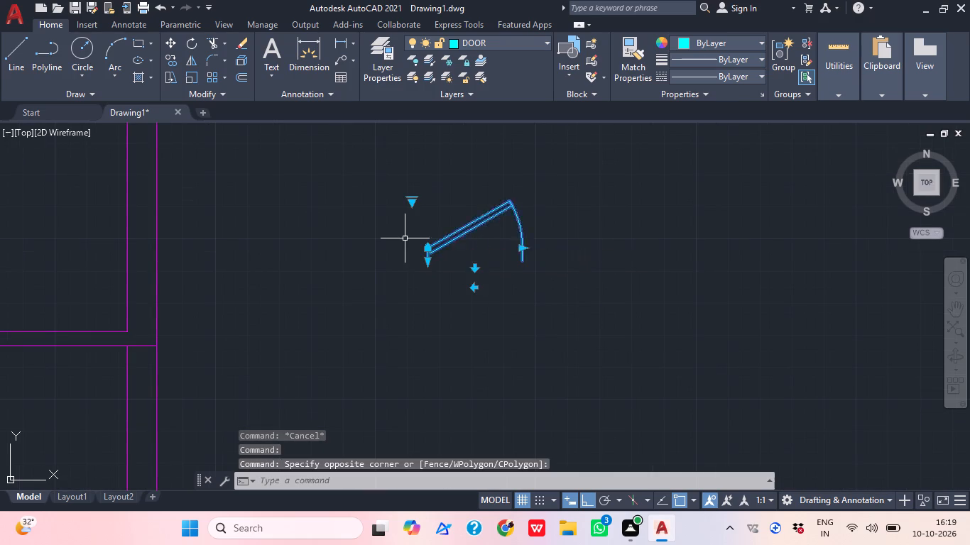
click(460, 360)
click(409, 336)
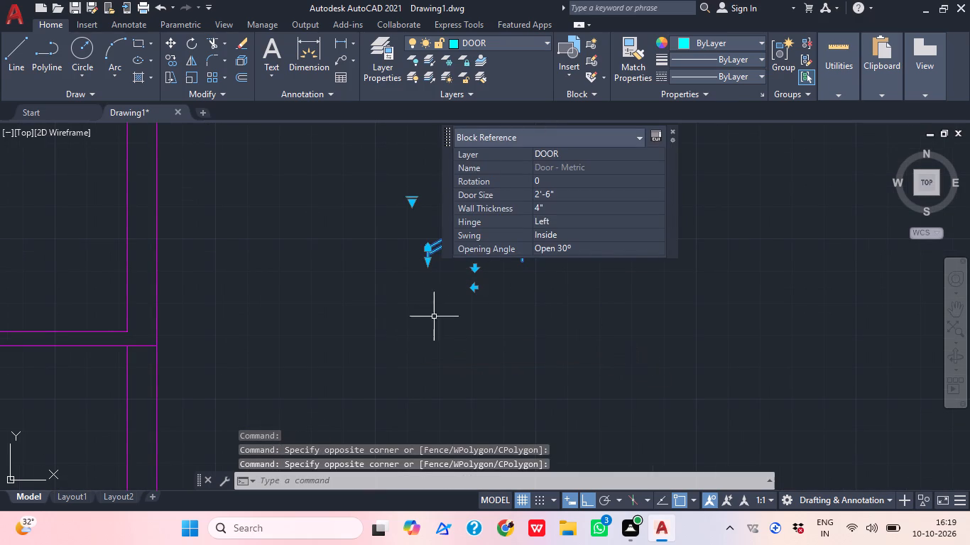
middle_drag(459, 334, 386, 337)
scroll(462, 335, down, 1)
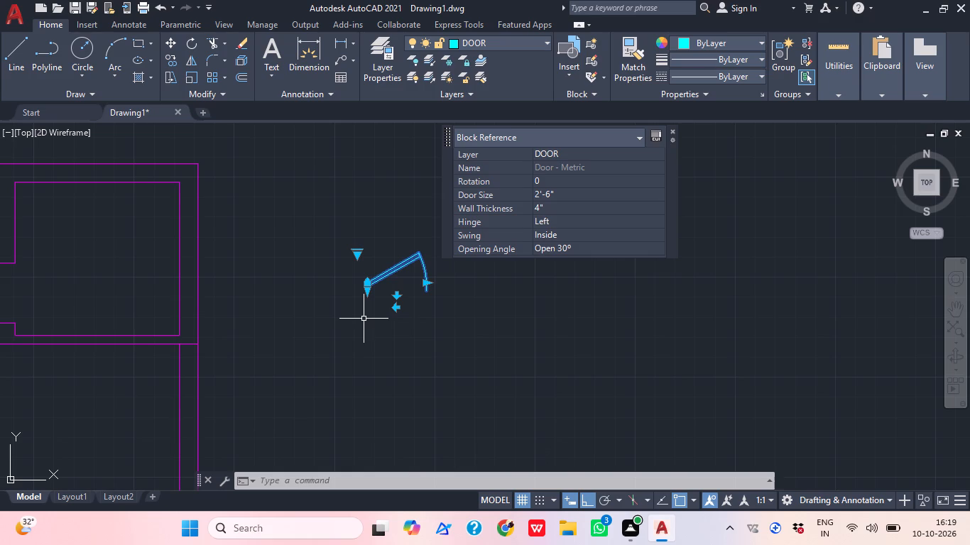
scroll(448, 345, down, 1)
middle_drag(464, 351, 480, 364)
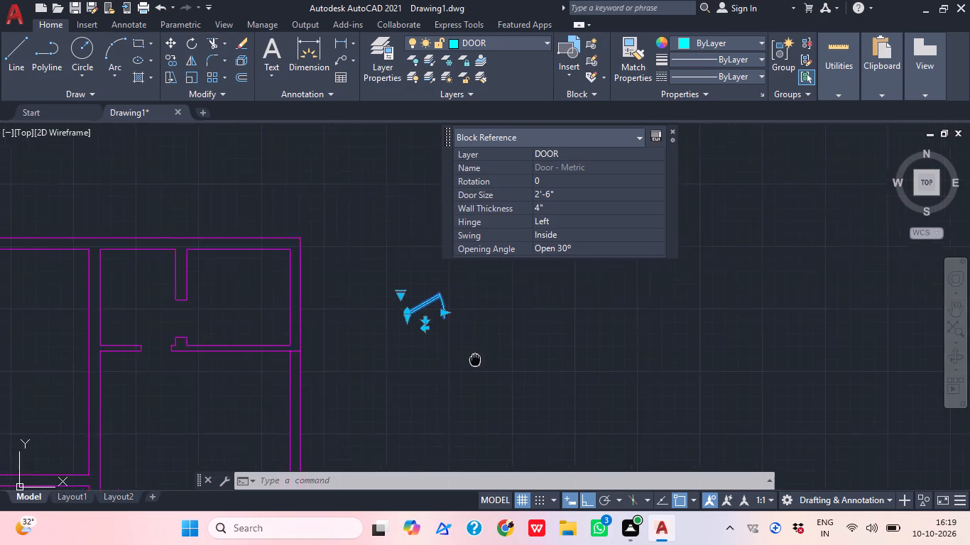
middle_drag(480, 364, 490, 361)
middle_drag(479, 351, 540, 342)
scroll(502, 310, up, 1)
middle_drag(484, 314, 484, 379)
scroll(481, 351, up, 2)
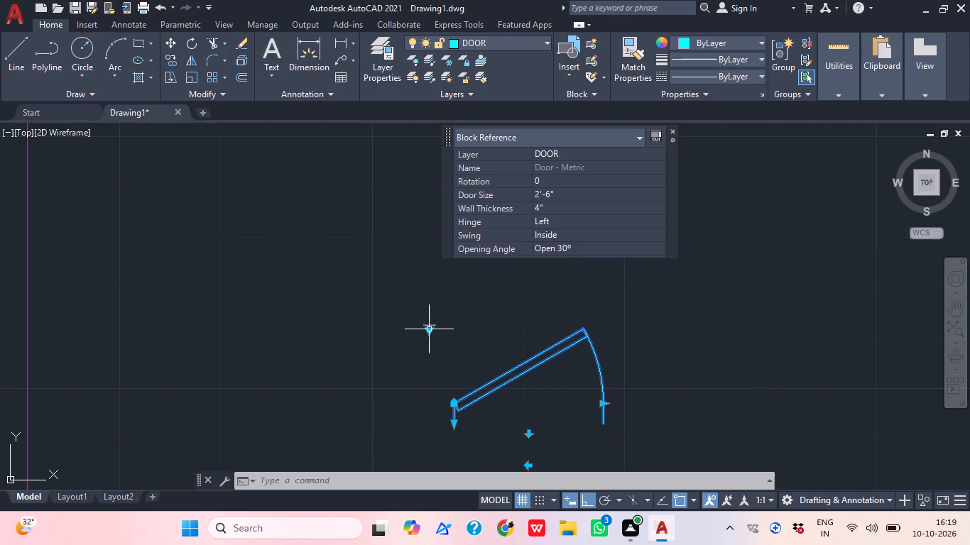
click(428, 331)
click(493, 383)
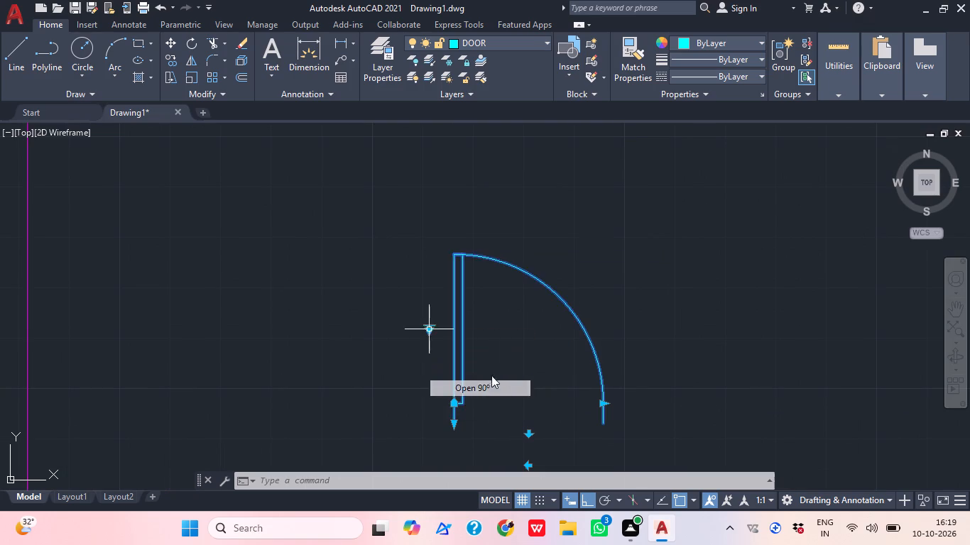
scroll(503, 337, down, 1)
key(Escape)
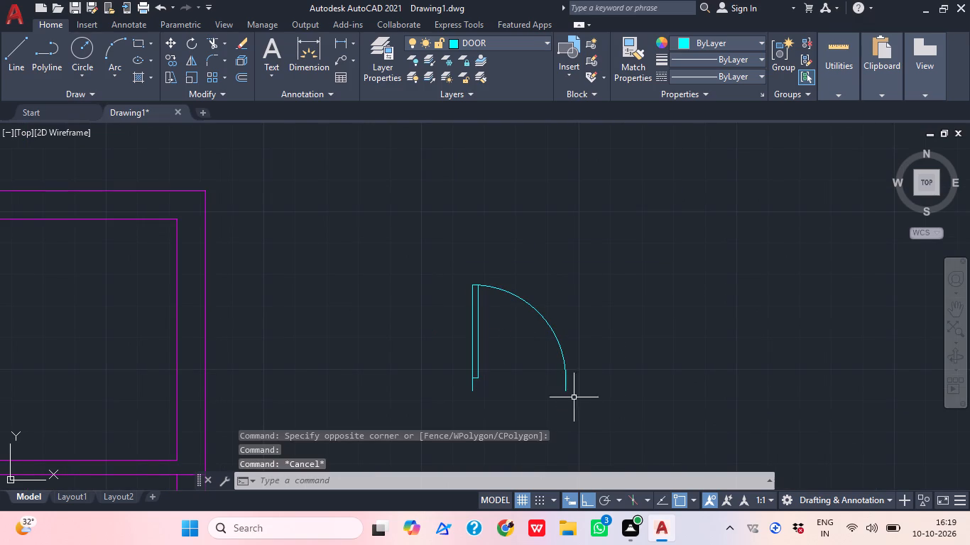
Scale the door block by reference from its hinge-side bottom endpoint, taking its opening width as reference and 2'6" as the new length.
click(577, 370)
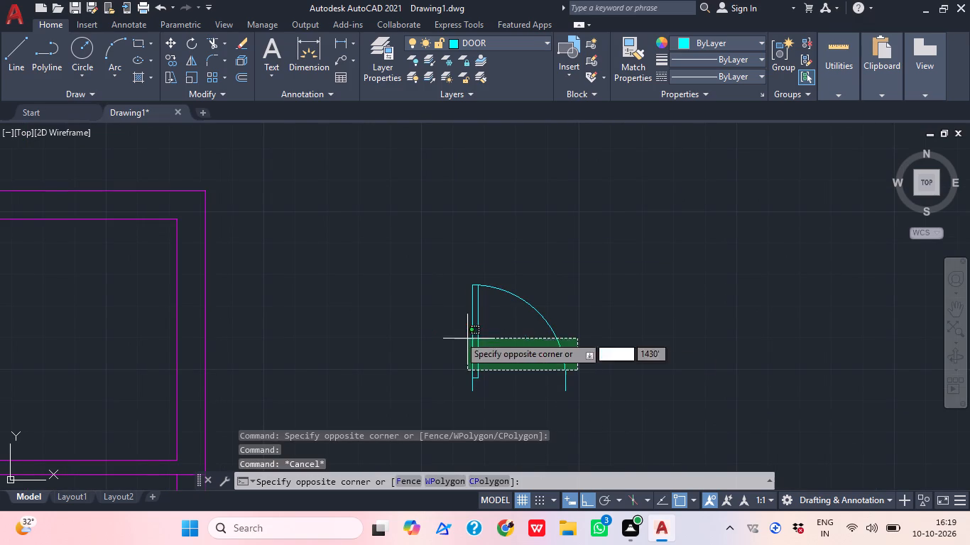
click(415, 272)
key(s)
key(c)
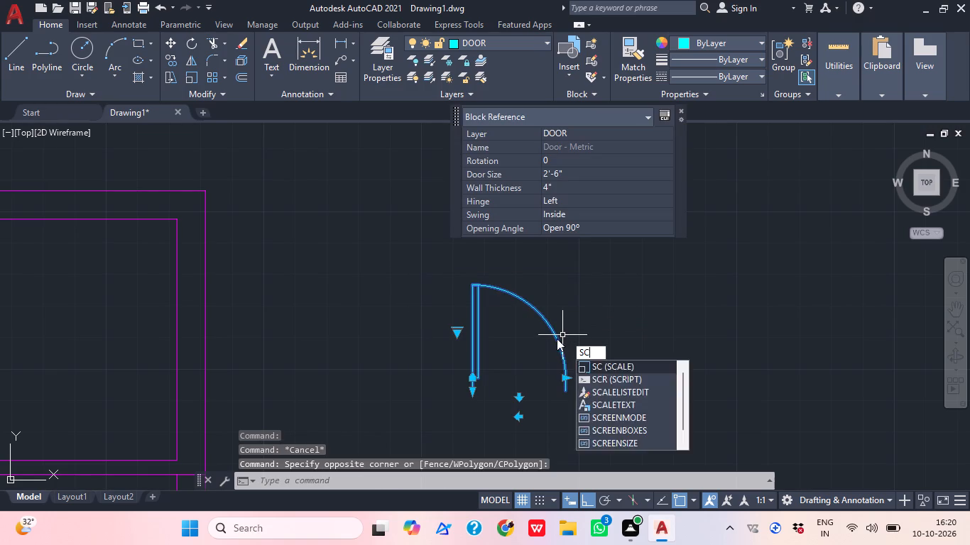
key(space)
scroll(477, 416, up, 3)
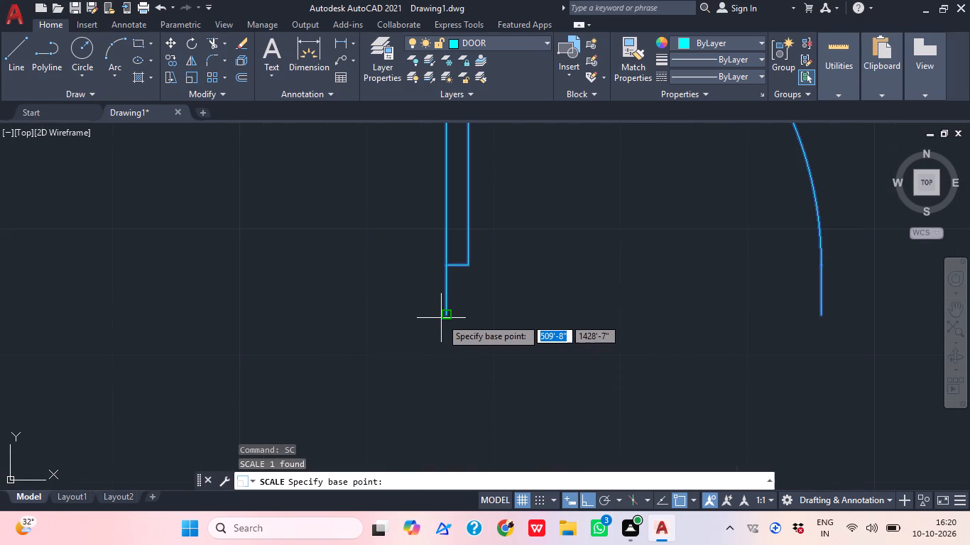
click(442, 318)
scroll(450, 316, down, 3)
middle_drag(498, 329, 418, 388)
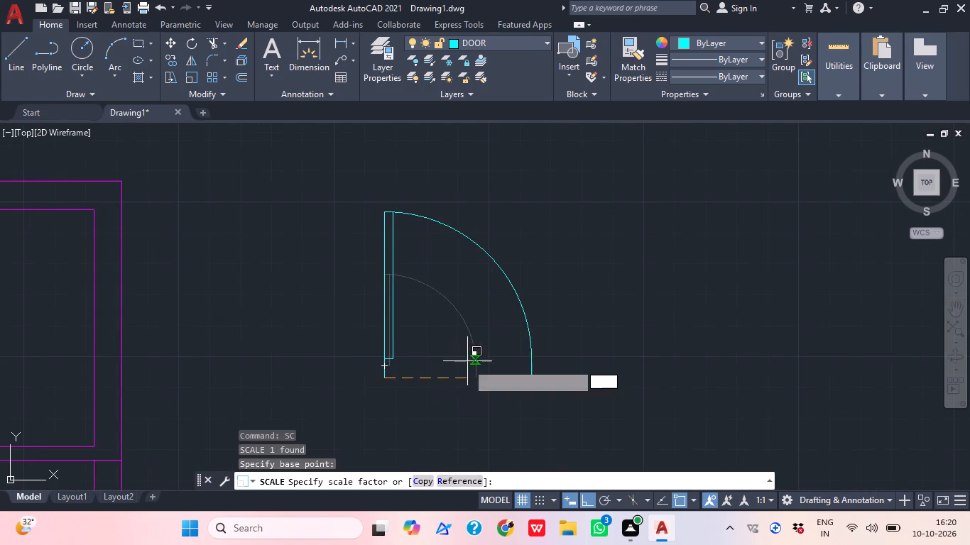
click(459, 485)
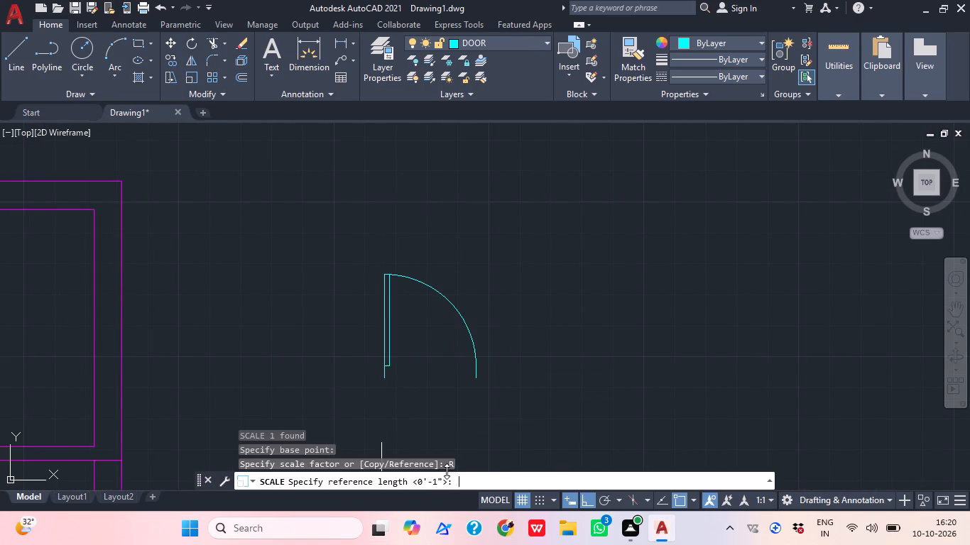
click(387, 378)
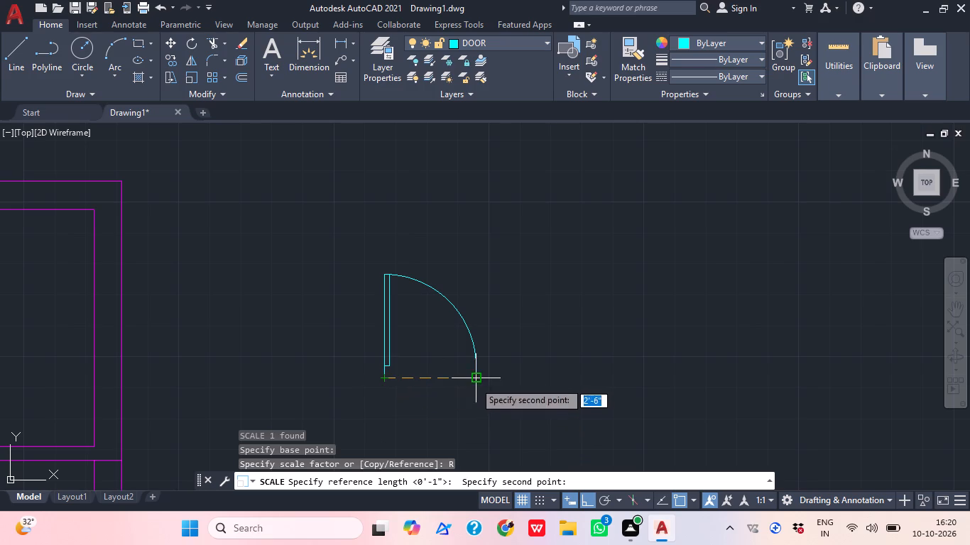
click(474, 380)
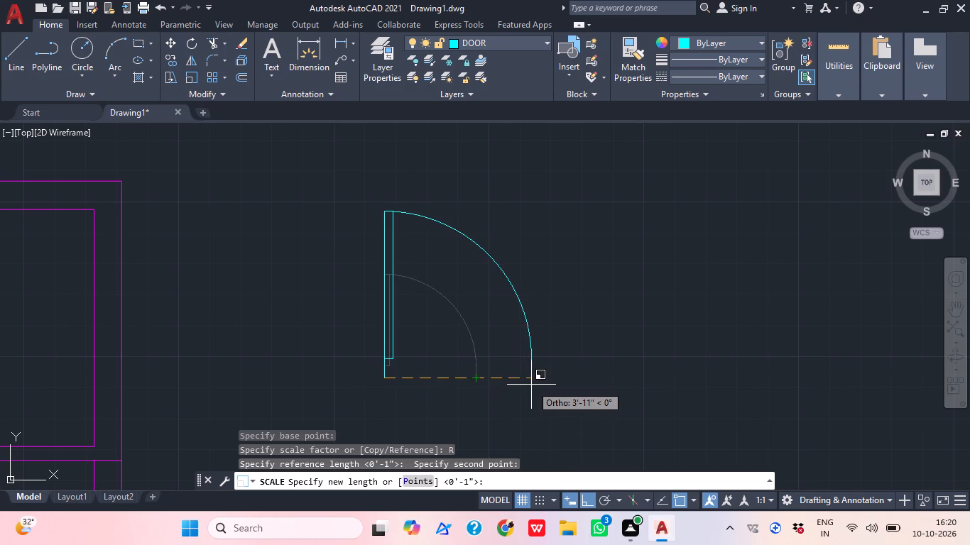
text(2'6")
key(Return)
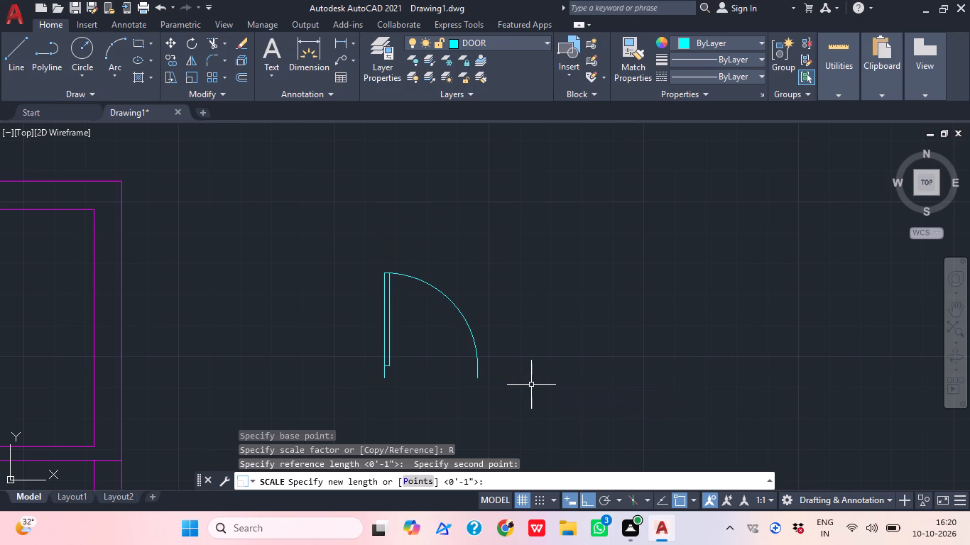
Copy the 2'6" door block from its hinge-side bottom endpoint to a spot about 4'-10" due east of it.
scroll(430, 374, down, 2)
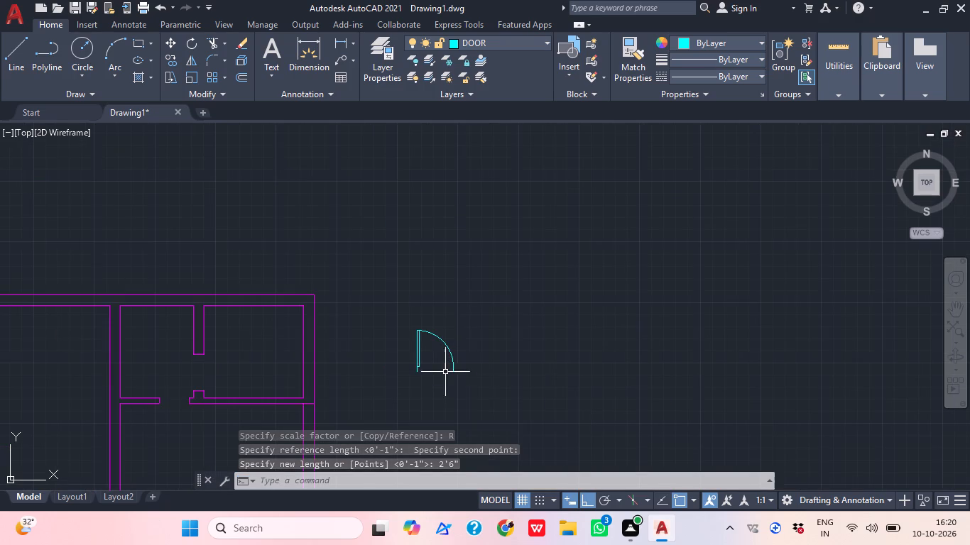
drag(500, 428, 493, 412)
drag(350, 294, 357, 298)
key(c)
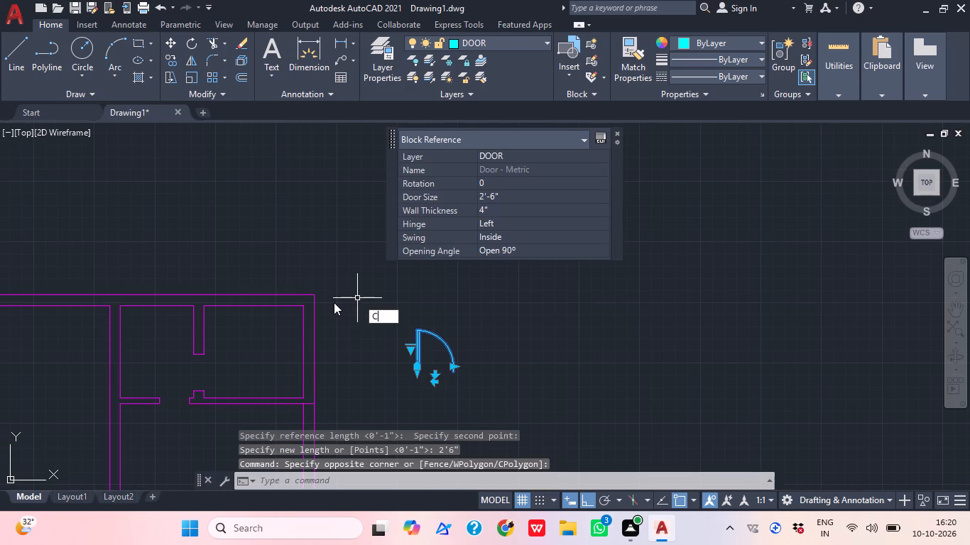
key(o)
key(space)
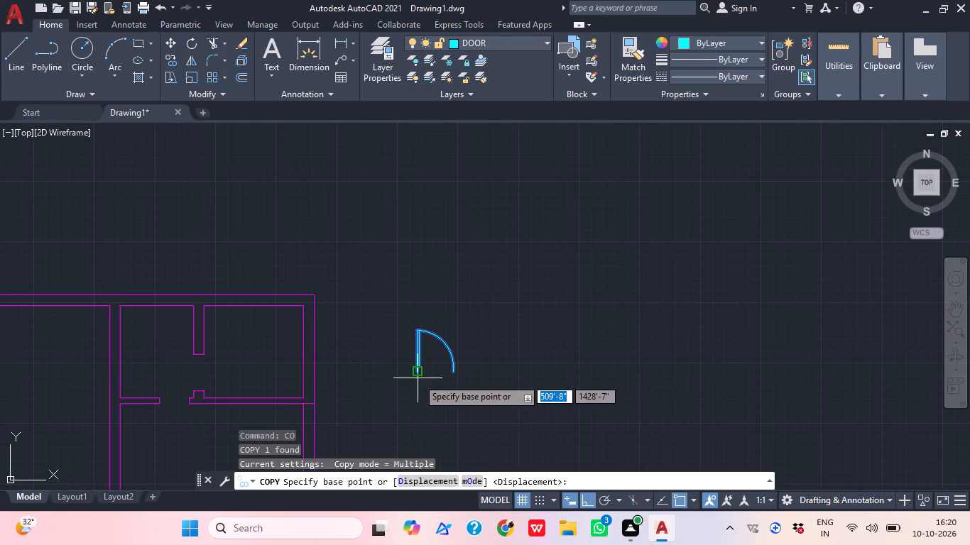
scroll(418, 375, up, 3)
click(398, 363)
scroll(562, 341, down, 1)
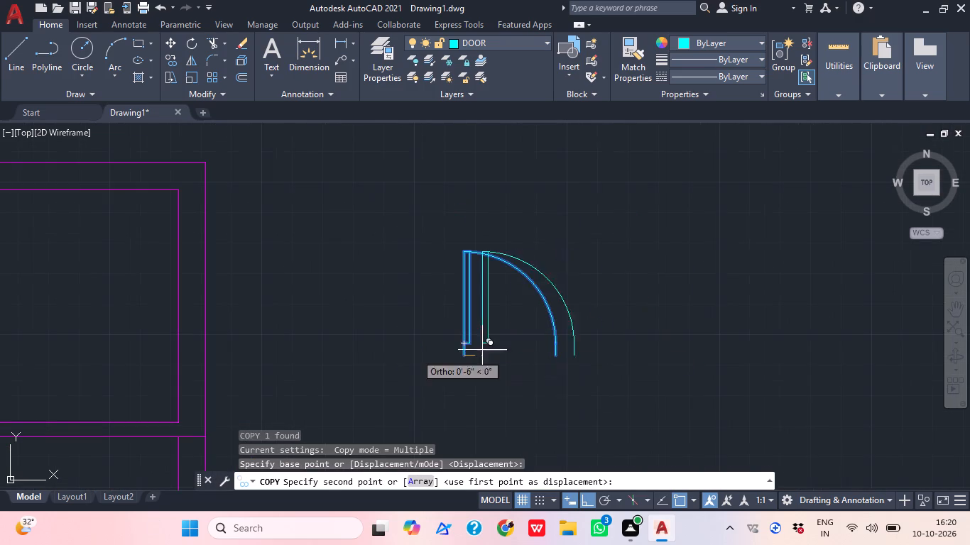
click(641, 356)
middle_drag(721, 347, 550, 375)
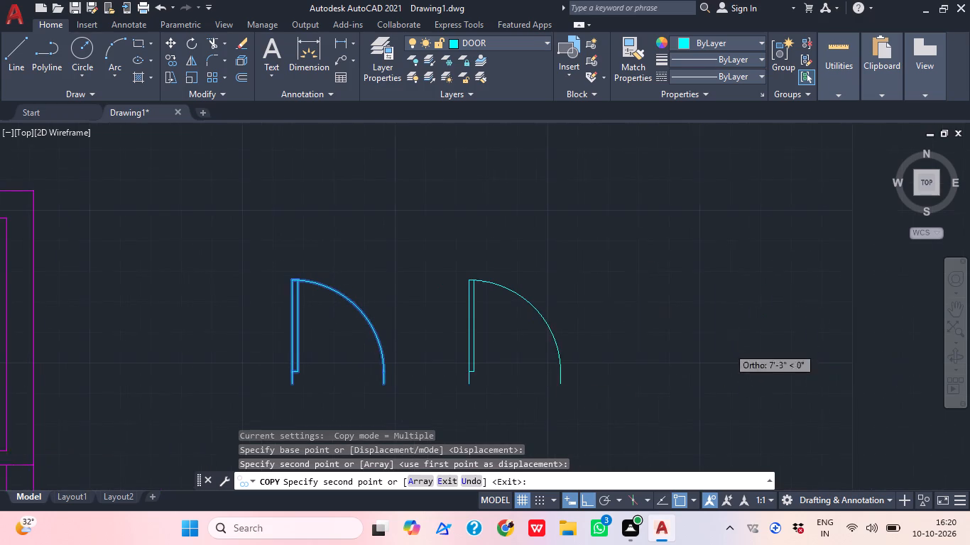
key(Escape)
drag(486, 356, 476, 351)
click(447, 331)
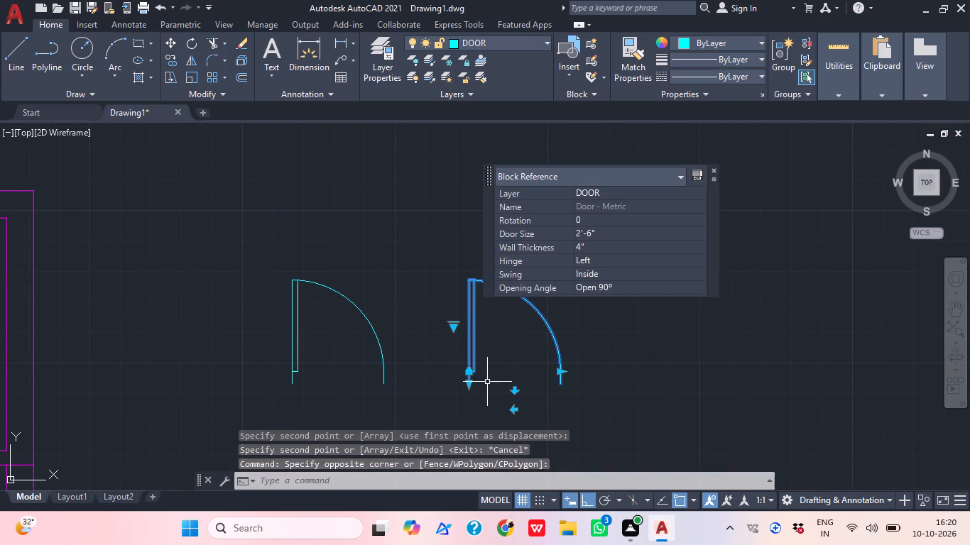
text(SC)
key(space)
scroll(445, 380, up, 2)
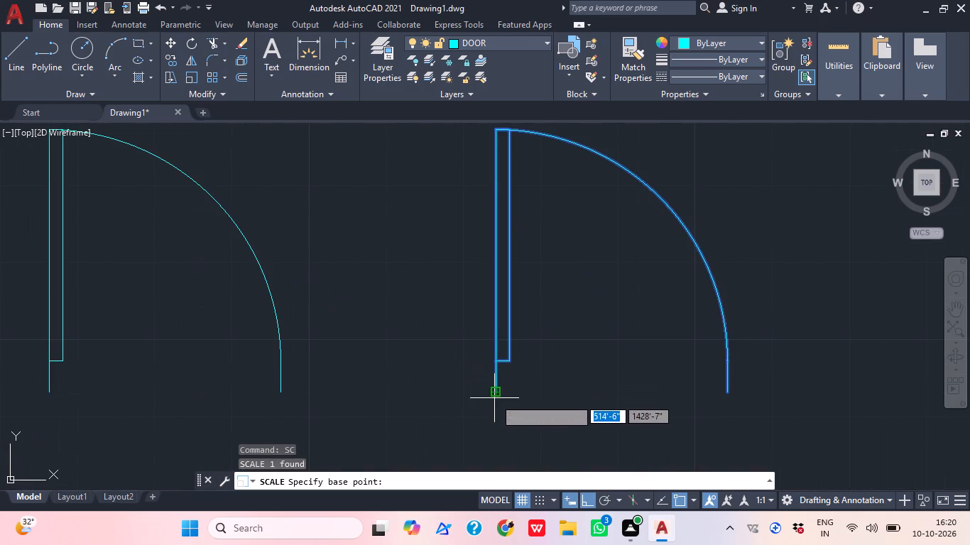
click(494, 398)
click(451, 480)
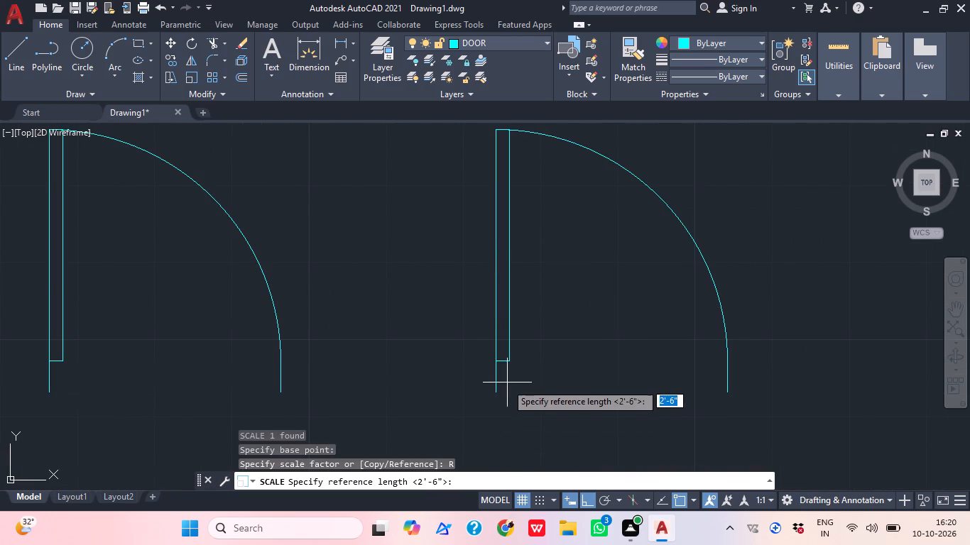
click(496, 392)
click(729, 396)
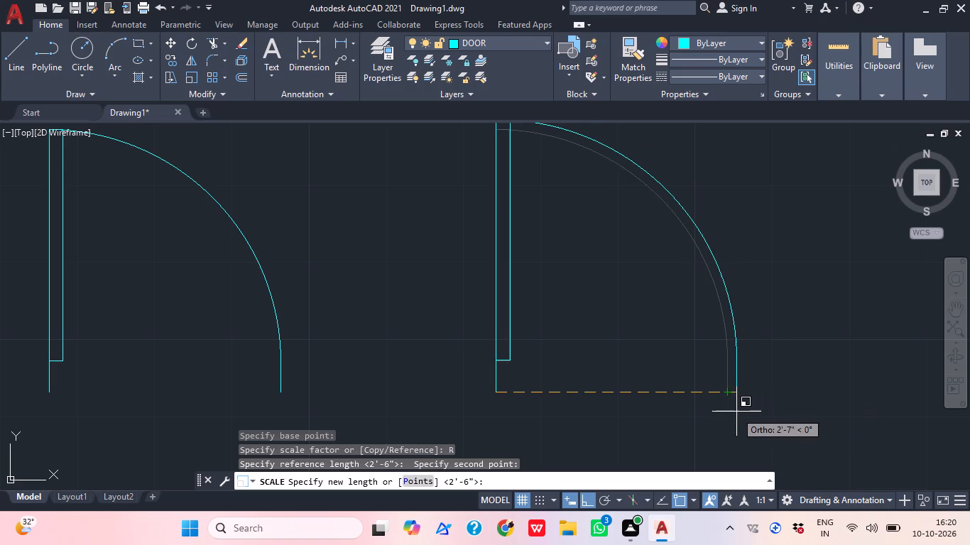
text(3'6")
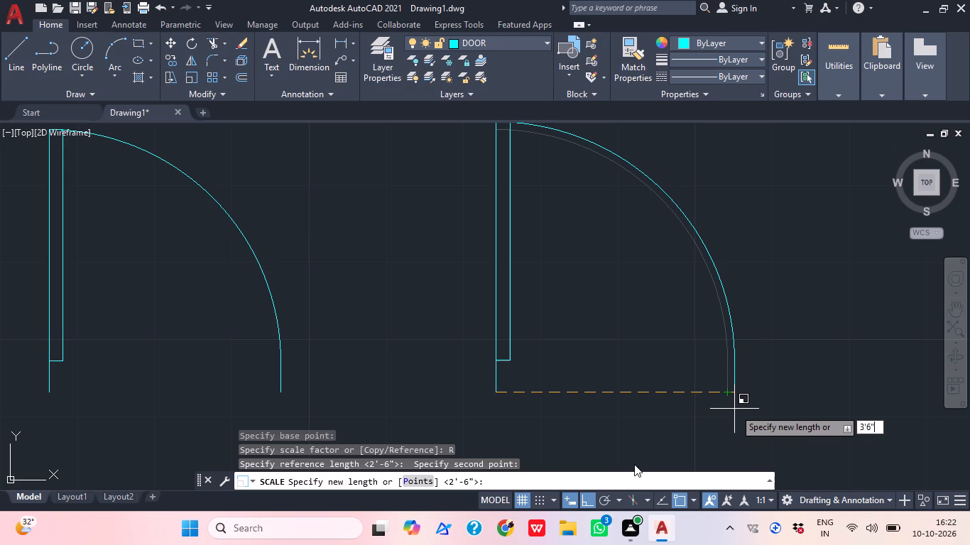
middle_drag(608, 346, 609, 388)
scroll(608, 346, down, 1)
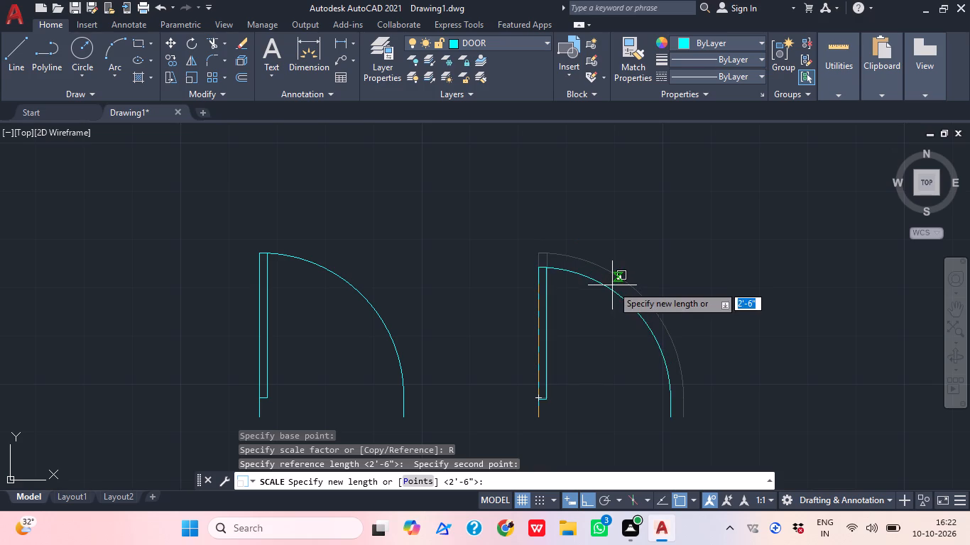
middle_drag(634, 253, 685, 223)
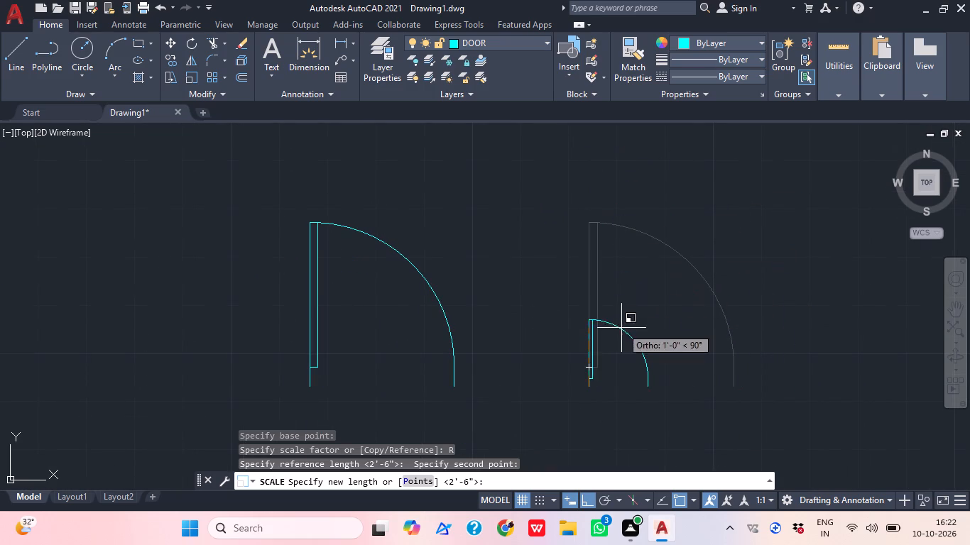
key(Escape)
Scale the copied eastern door by reference from its hinge-side bottom endpoint, taking its opening width as reference and 3'6" as the new length.
drag(617, 321, 604, 310)
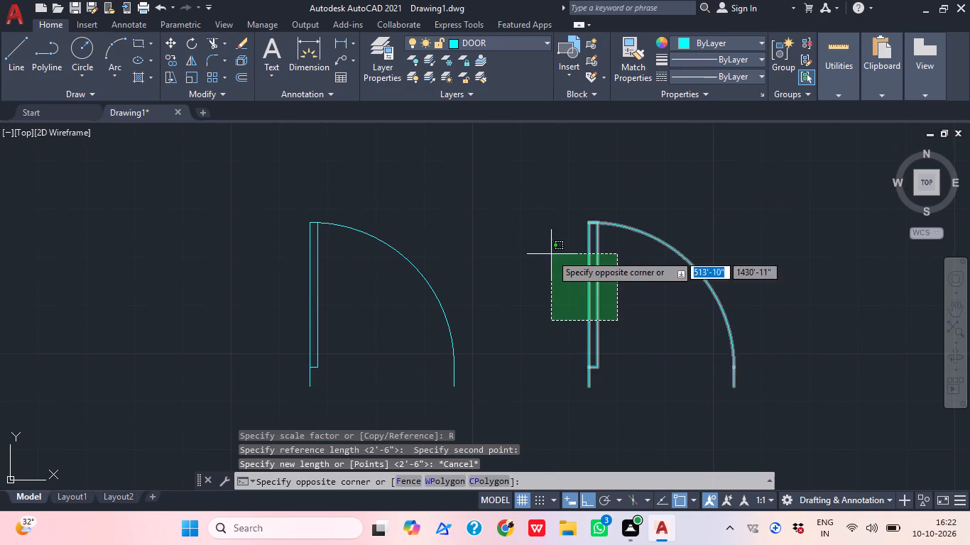
click(551, 254)
text(SC)
key(space)
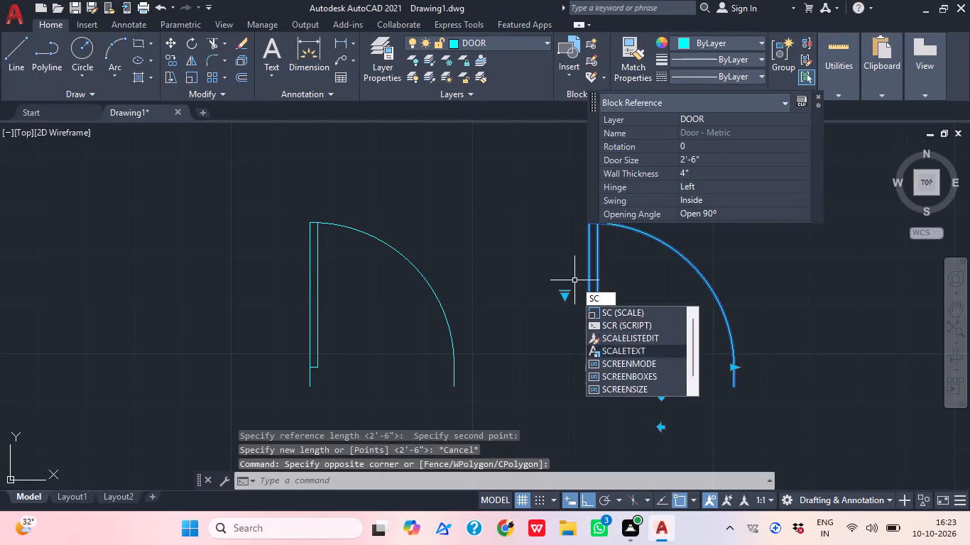
scroll(579, 392, up, 2)
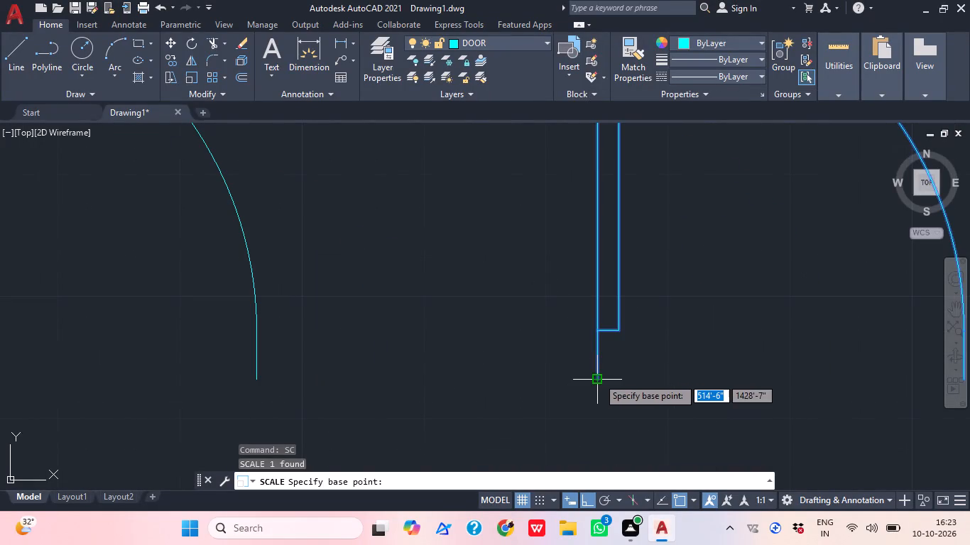
click(598, 378)
click(453, 481)
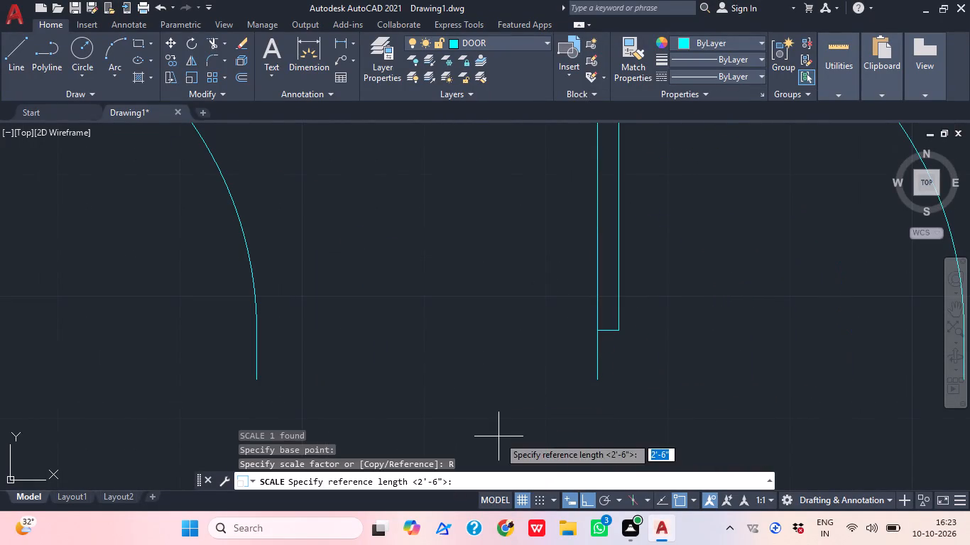
click(601, 382)
middle_drag(609, 337, 337, 341)
scroll(606, 337, down, 1)
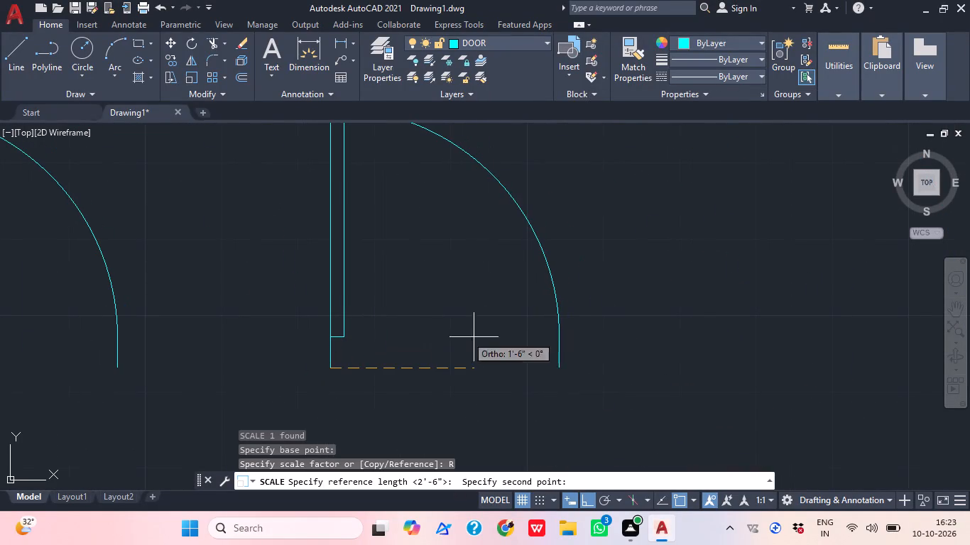
click(559, 367)
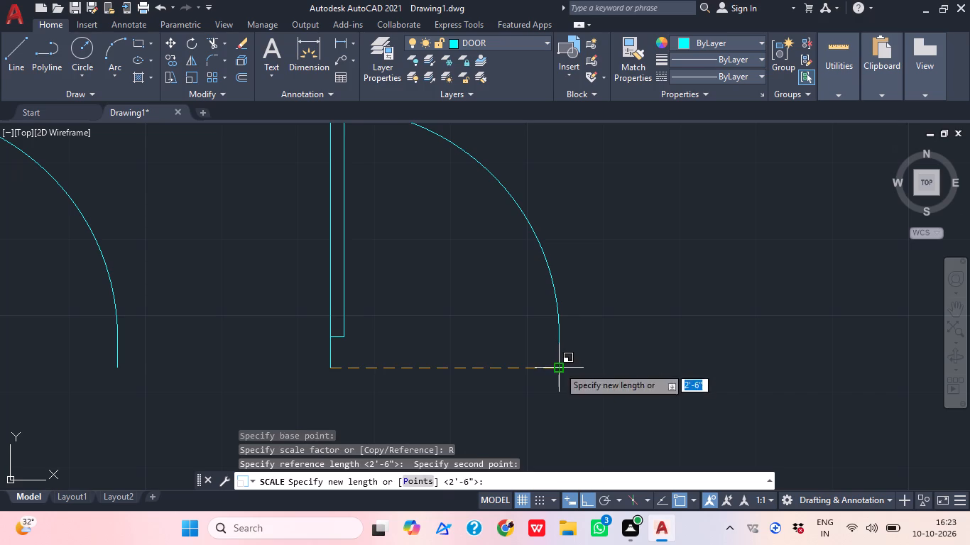
text(3'6")
key(Return)
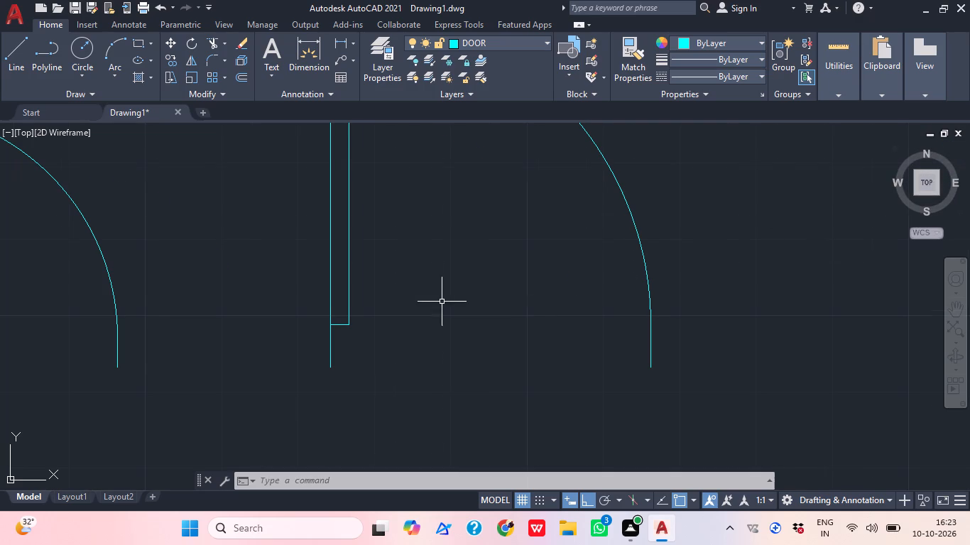
Copy the 2'6" door, with ortho off, from its hinge-side bottom endpoint onto the west jamb's lower corner of the northwest room's south opening.
scroll(429, 302, down, 1)
middle_drag(531, 380, 782, 429)
scroll(553, 400, down, 1)
click(525, 374)
click(462, 353)
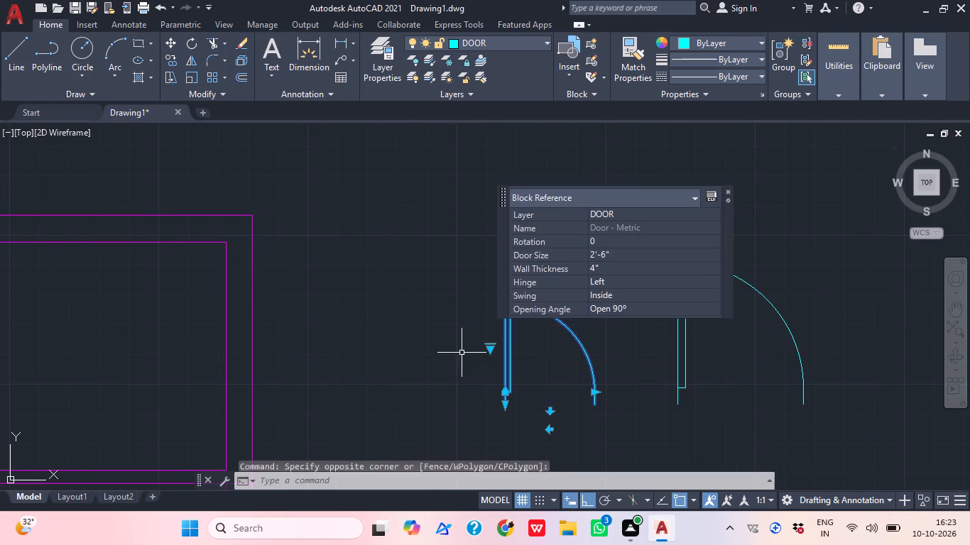
scroll(631, 414, down, 1)
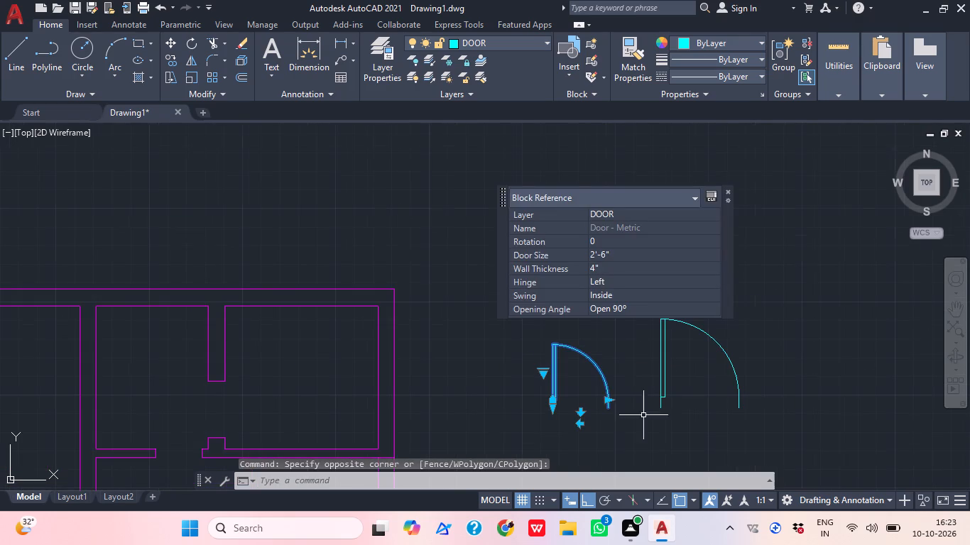
scroll(547, 435, up, 1)
text(CO)
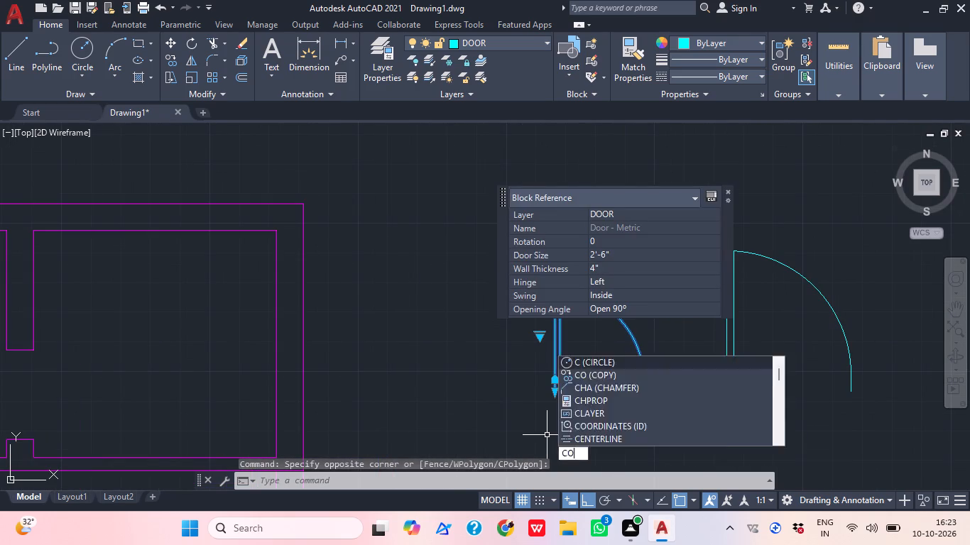
key(space)
scroll(570, 417, up, 2)
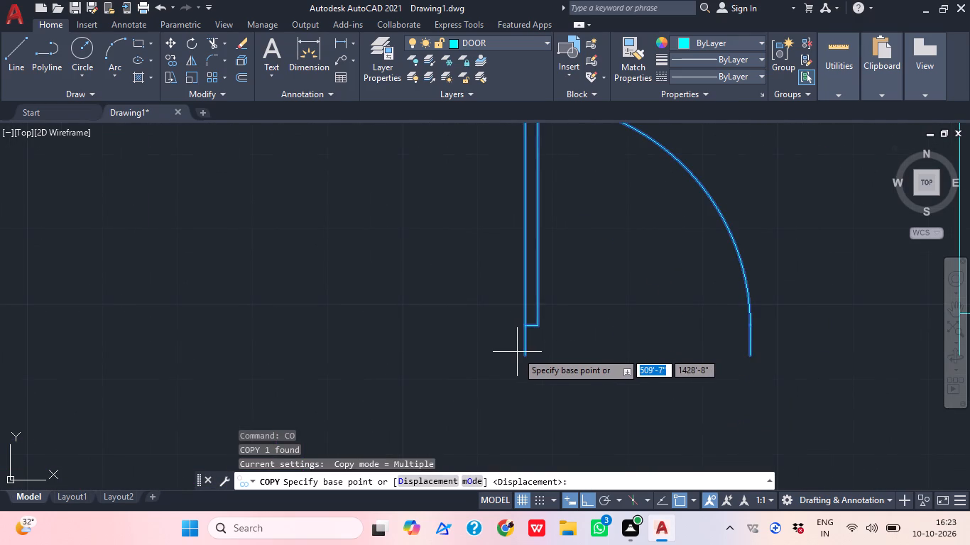
click(521, 358)
scroll(636, 331, down, 4)
middle_drag(565, 356, 689, 309)
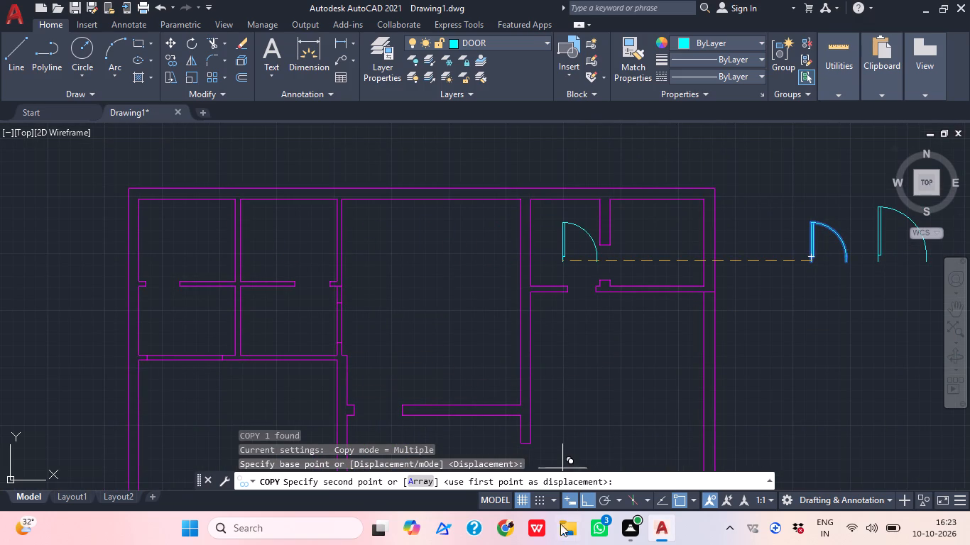
click(582, 497)
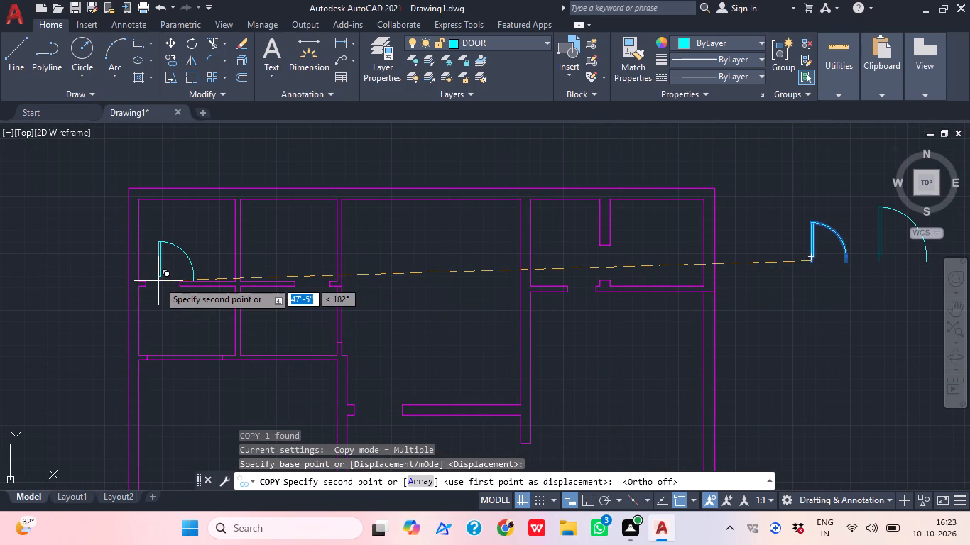
scroll(158, 281, up, 2)
middle_drag(147, 326, 209, 317)
scroll(186, 243, up, 3)
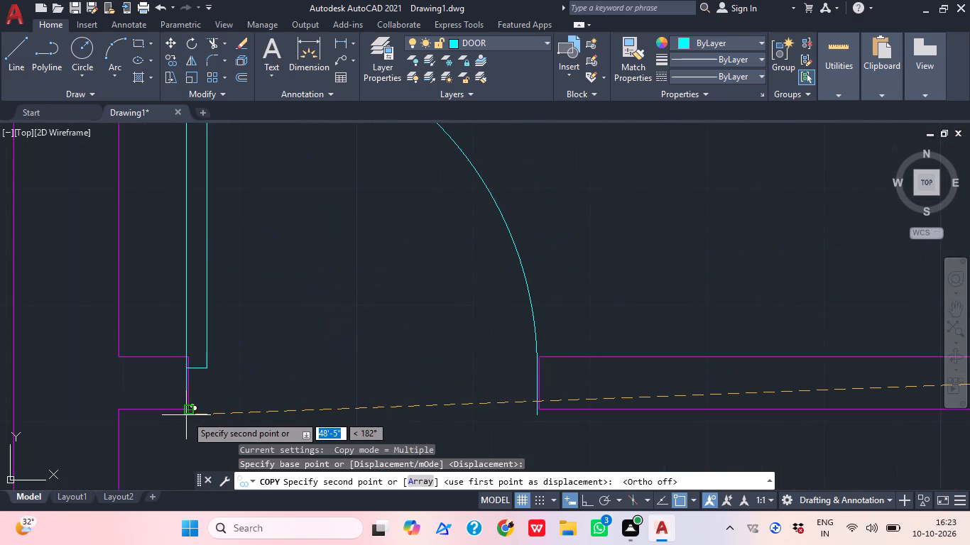
click(187, 412)
Place another copy of the 2'6" door in the second upper room from the west, just above its south opening.
scroll(258, 338, down, 2)
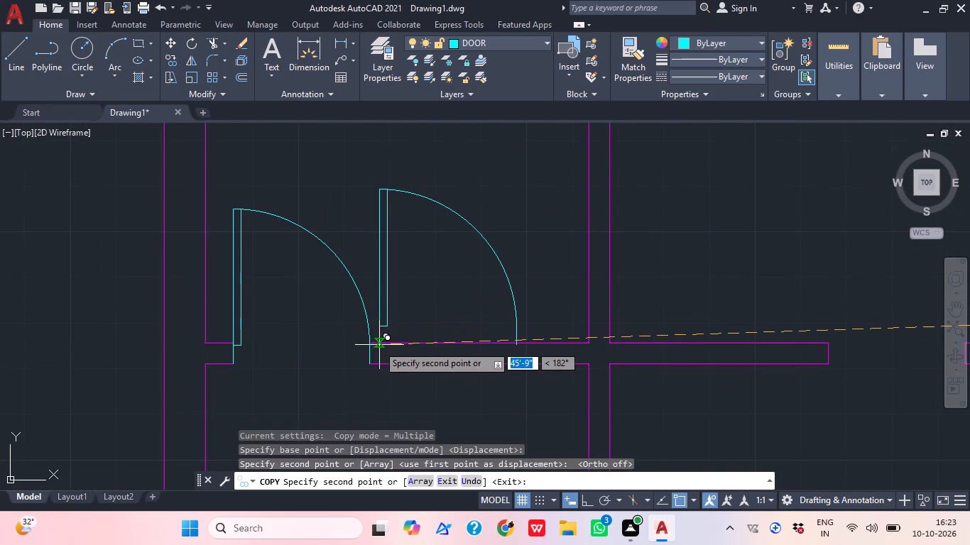
scroll(448, 375, down, 1)
middle_drag(448, 375, 413, 390)
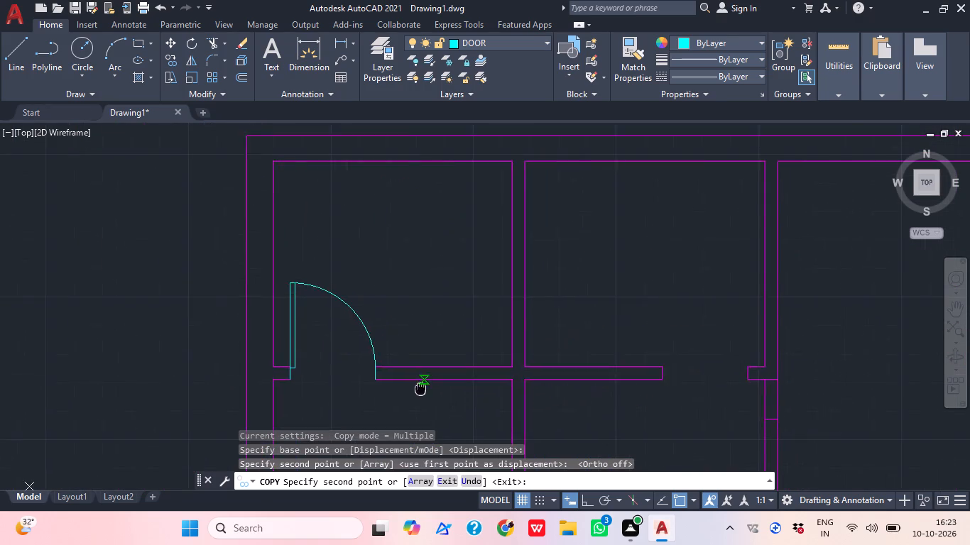
middle_drag(413, 390, 362, 404)
middle_drag(349, 461, 322, 417)
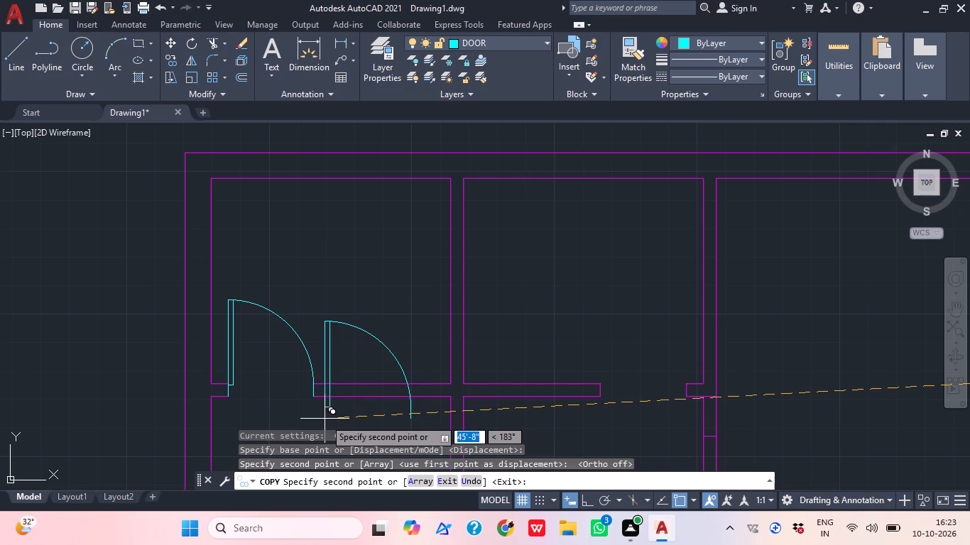
middle_drag(371, 444, 337, 459)
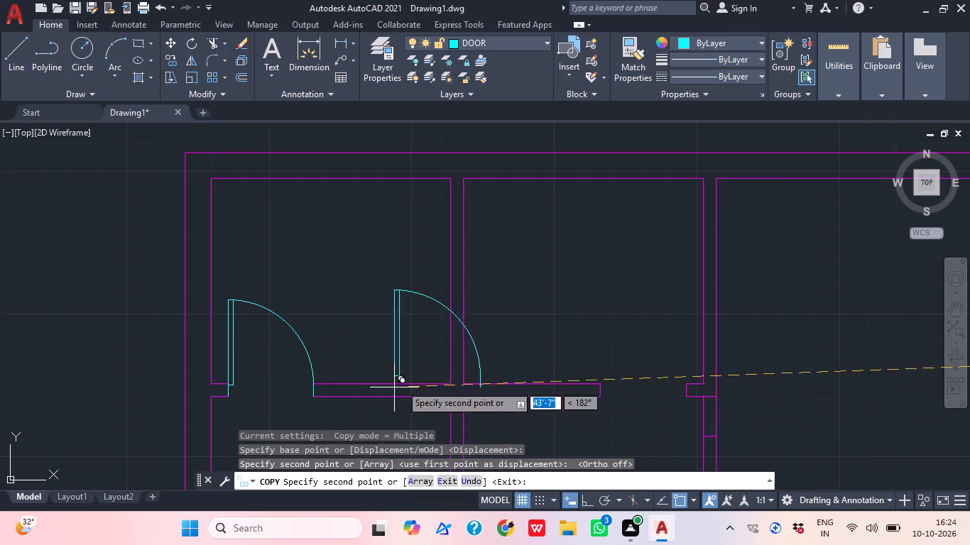
click(595, 352)
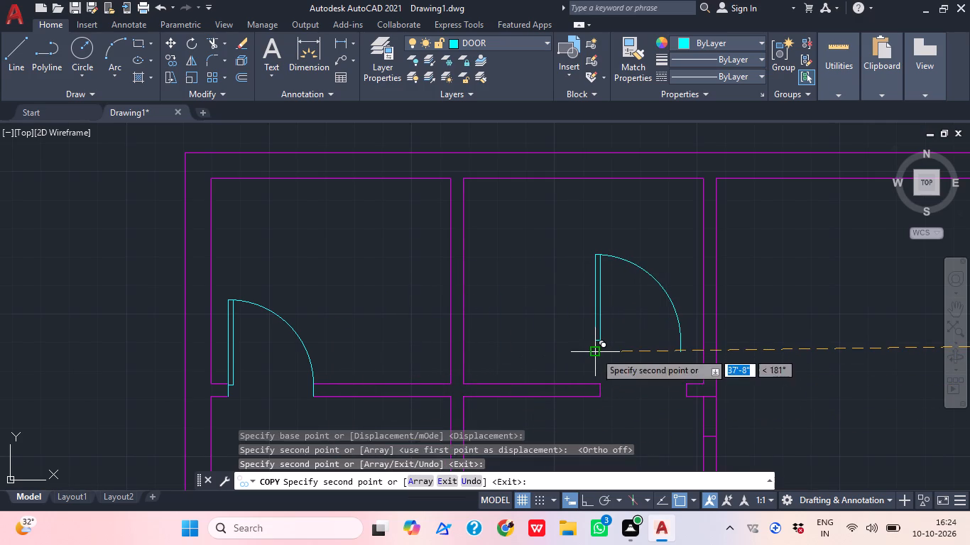
Place another copy of the 2'6" door beside the opening in the partition between the two northeast rooms.
middle_drag(810, 351, 258, 341)
scroll(511, 314, down, 1)
scroll(648, 321, up, 2)
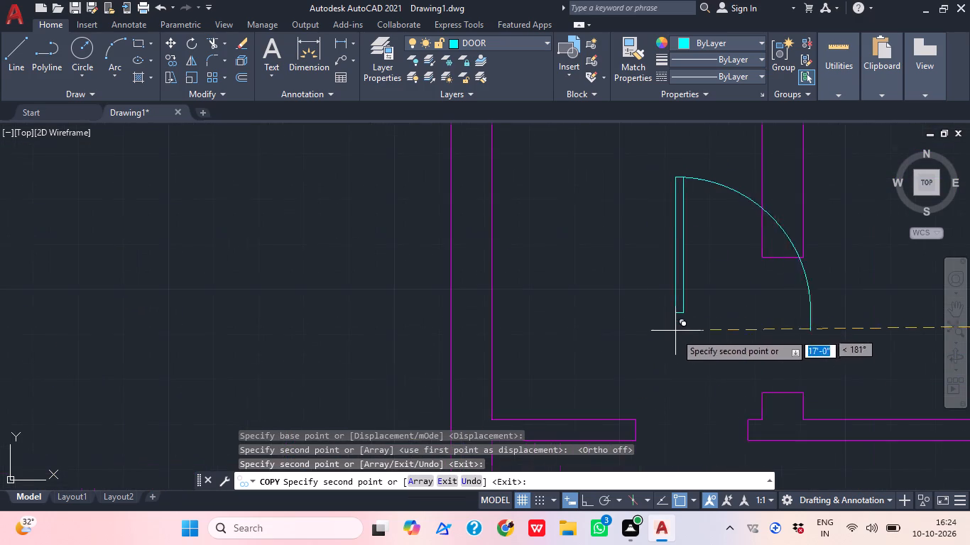
scroll(675, 333, down, 1)
middle_drag(675, 333, 437, 306)
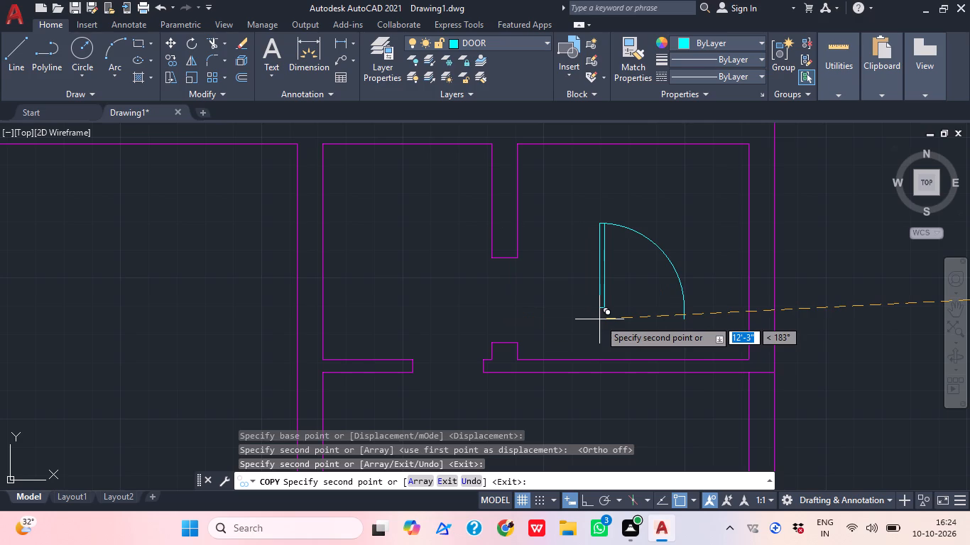
click(524, 332)
Place two more 2'6" door copies: one outside the east exterior wall opening, one in the passage west of the central room's west opening.
middle_drag(609, 385, 577, 158)
scroll(567, 324, down, 1)
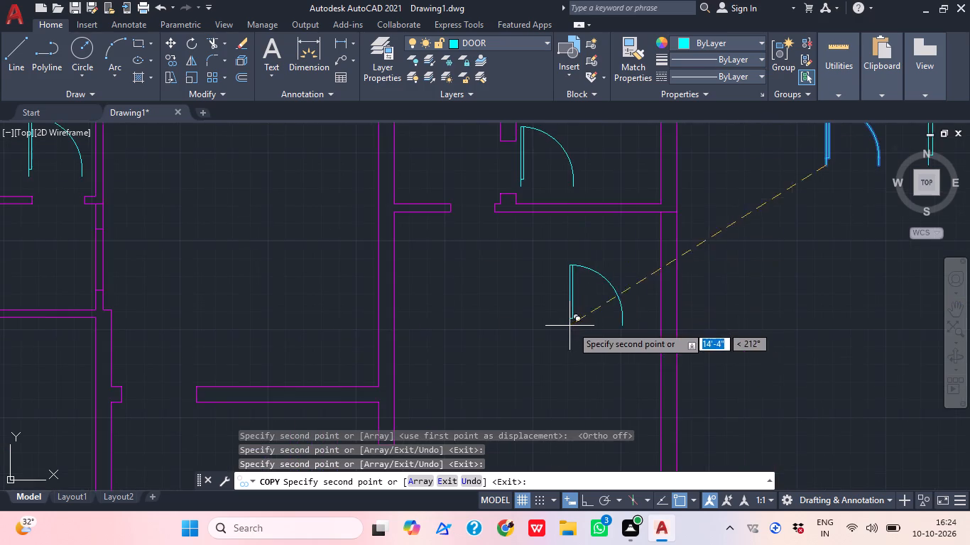
scroll(565, 373, down, 2)
middle_drag(574, 370, 566, 329)
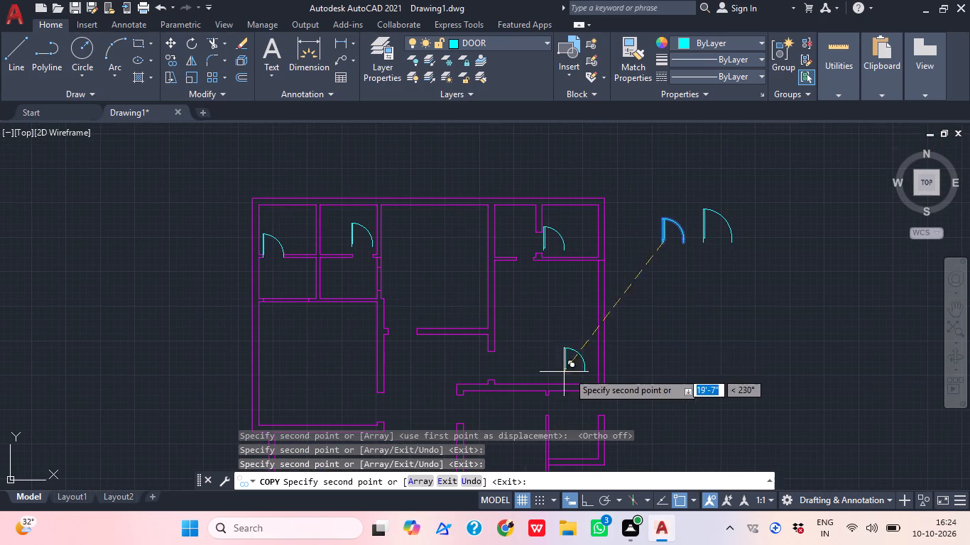
scroll(589, 384, up, 1)
scroll(596, 303, down, 1)
middle_drag(583, 385, 586, 303)
scroll(596, 300, up, 2)
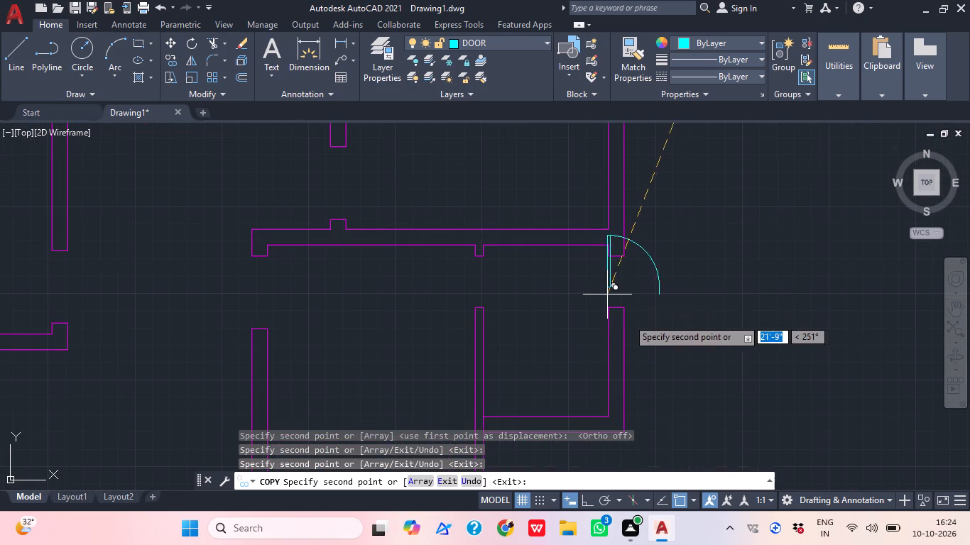
click(677, 330)
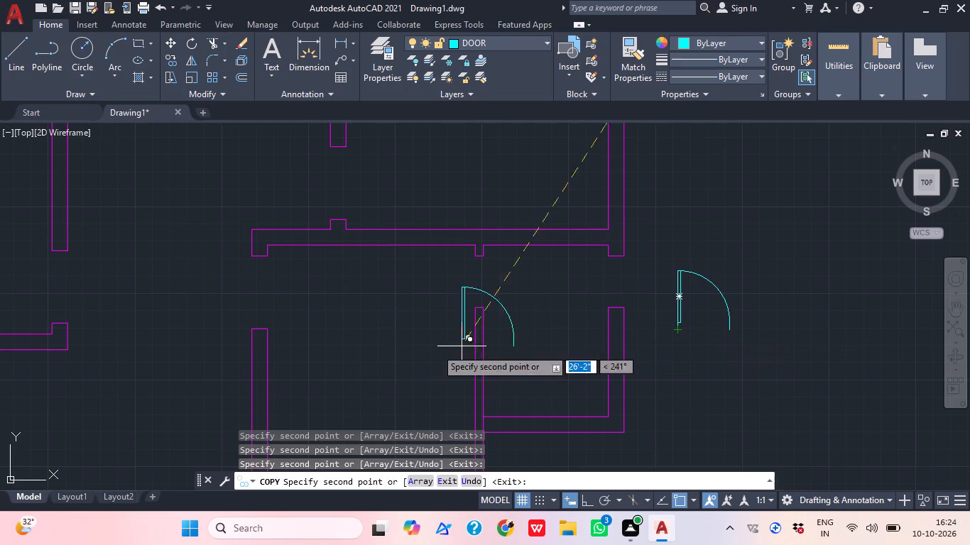
click(163, 312)
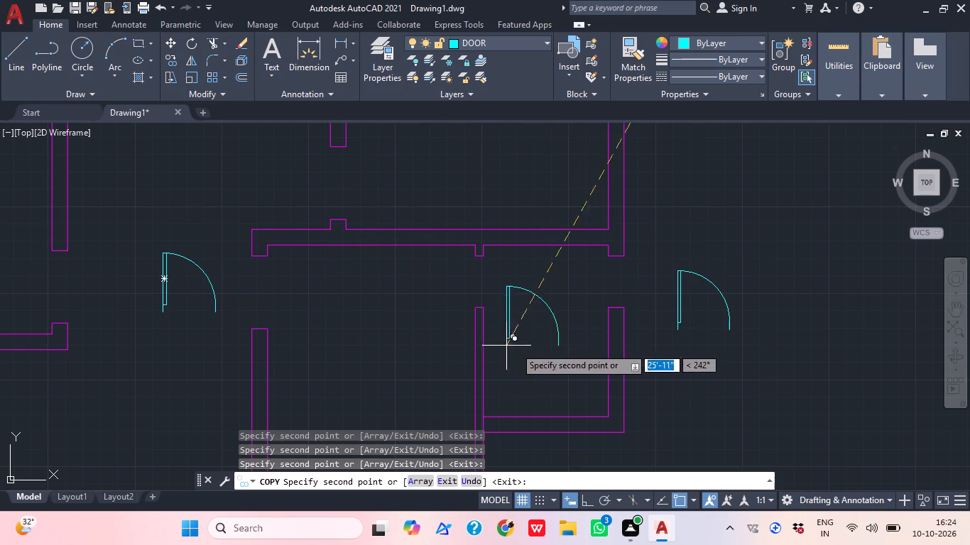
Place another copy of the 2'6" door inside the central room, between its west opening and the partition opening.
scroll(590, 320, down, 1)
middle_drag(574, 348, 577, 305)
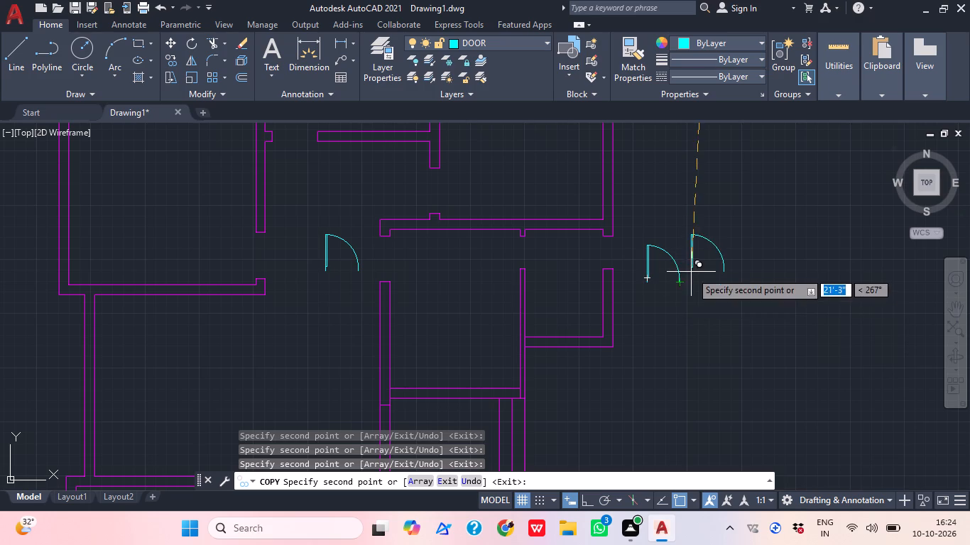
middle_drag(540, 305, 568, 336)
scroll(554, 319, down, 1)
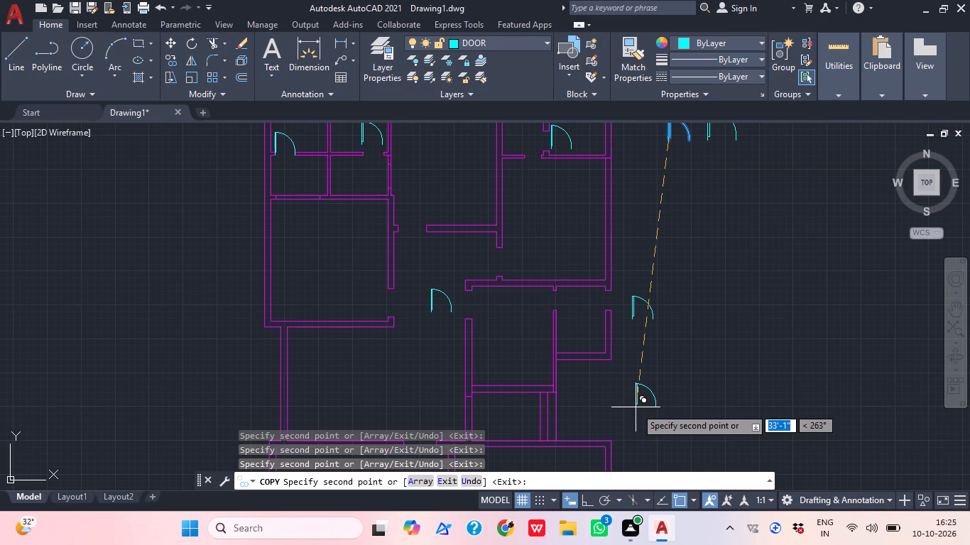
middle_drag(596, 393, 627, 413)
scroll(625, 409, down, 1)
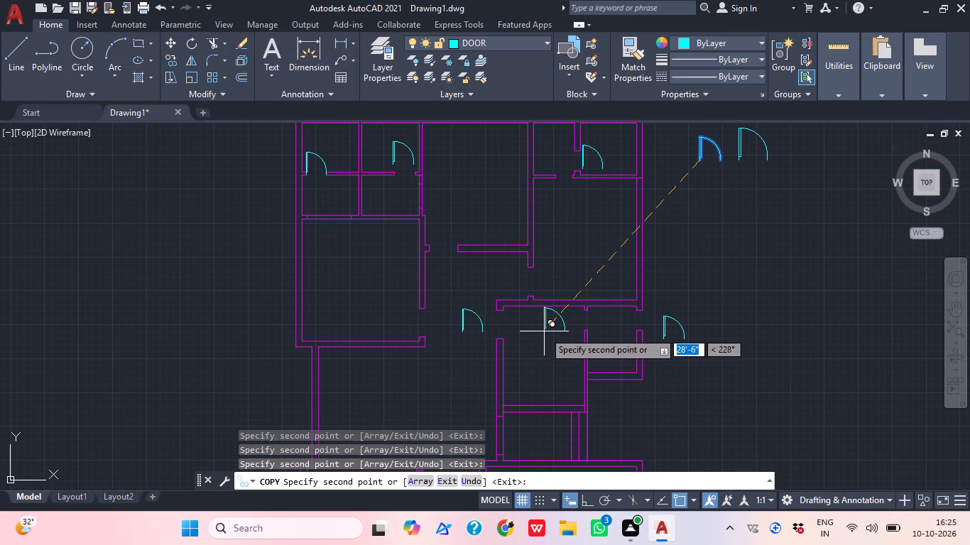
click(544, 343)
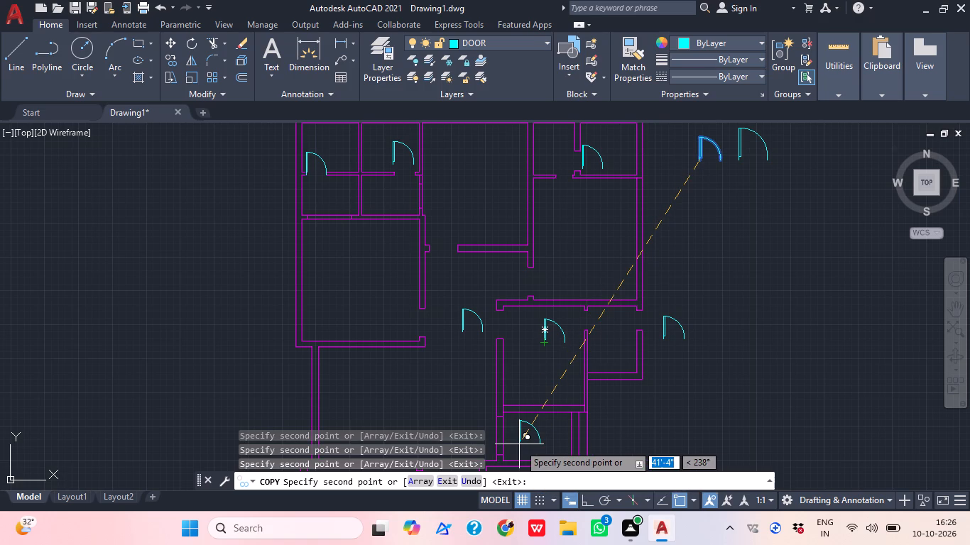
Place another copy of the 2'6" door beside the small southwest room's east opening and finish copying.
scroll(574, 326, down, 1)
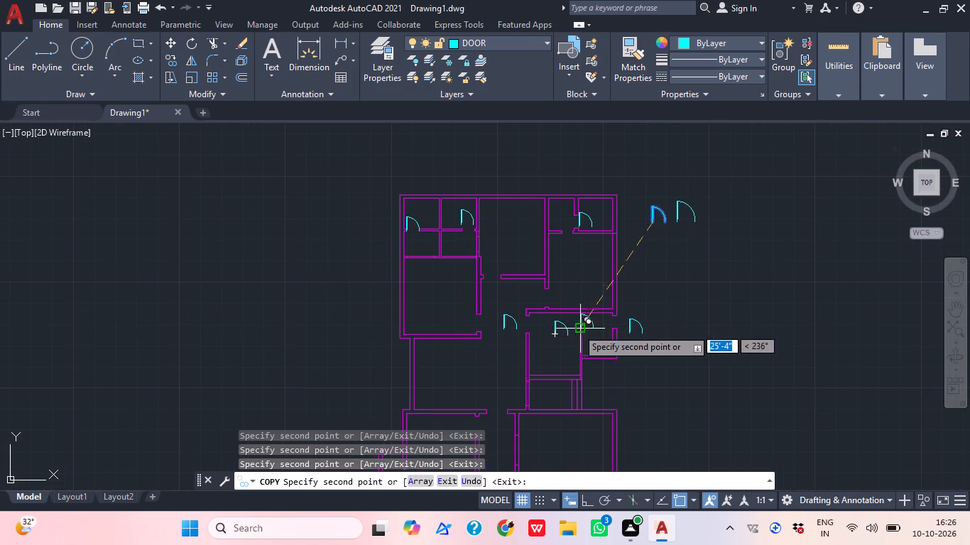
middle_drag(565, 334, 563, 368)
middle_drag(496, 341, 512, 254)
middle_drag(565, 334, 546, 243)
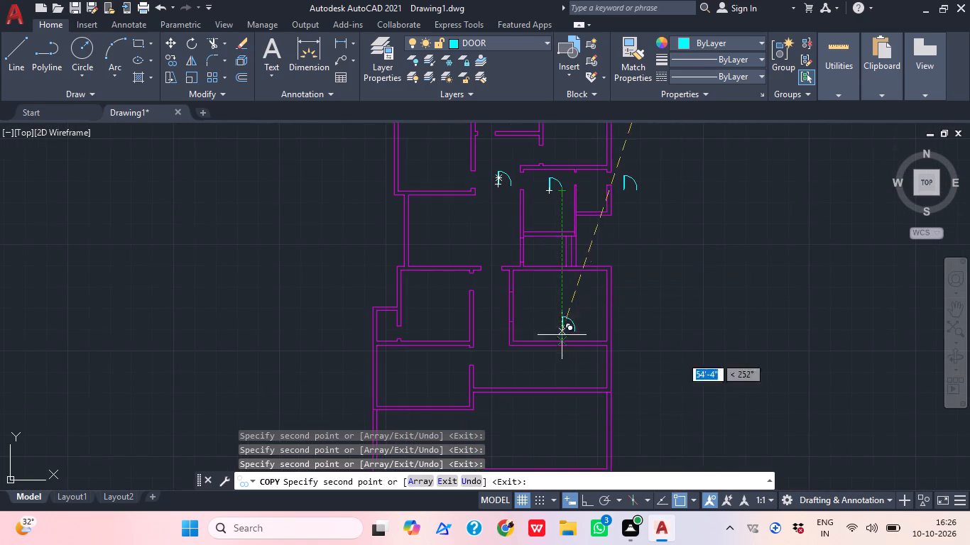
middle_drag(587, 311, 592, 290)
scroll(452, 312, up, 2)
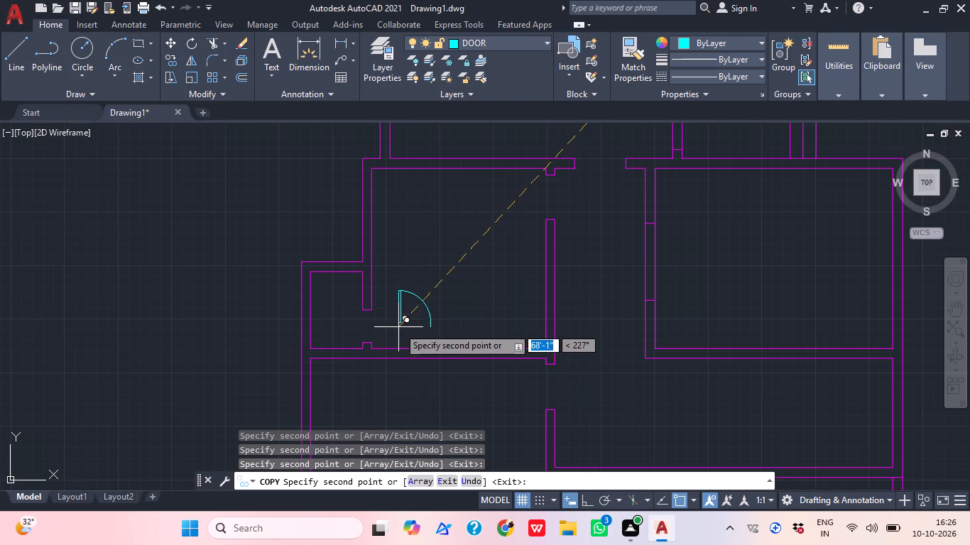
click(385, 328)
middle_drag(521, 358, 399, 540)
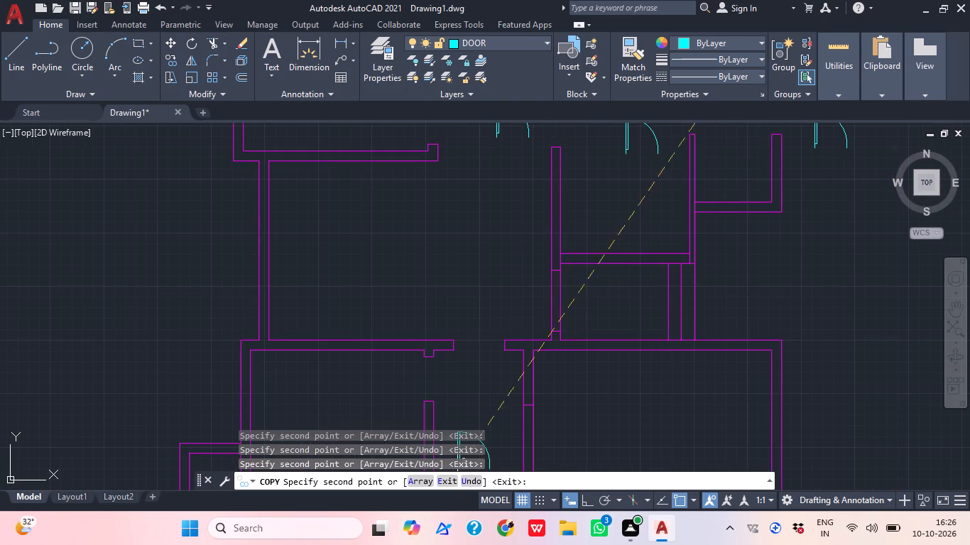
key(Escape)
Rotate the door outside the east wall by 270°, with ortho on, about its hinge-side bottom endpoint.
middle_drag(643, 328, 560, 422)
middle_drag(827, 219, 704, 297)
scroll(653, 293, up, 2)
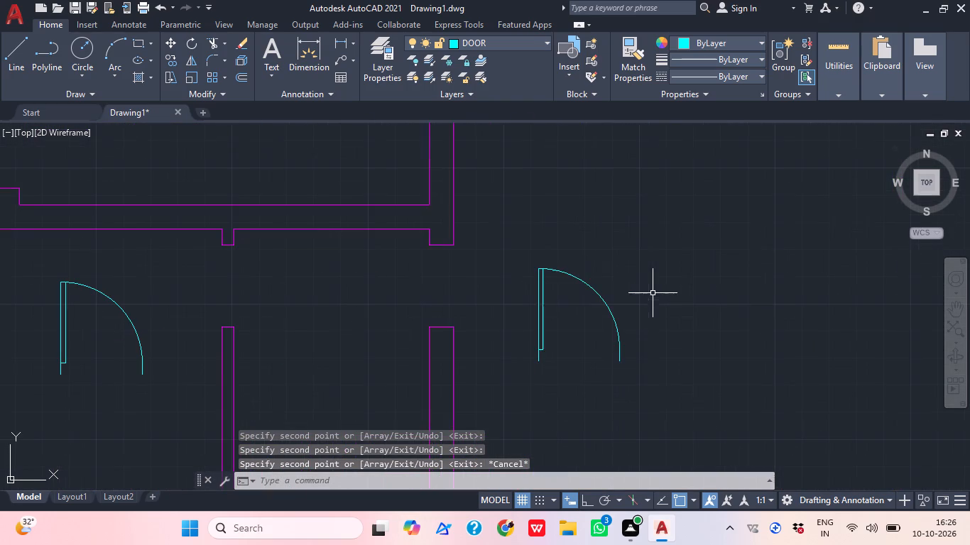
click(575, 342)
click(516, 330)
text(RO)
key(space)
click(535, 362)
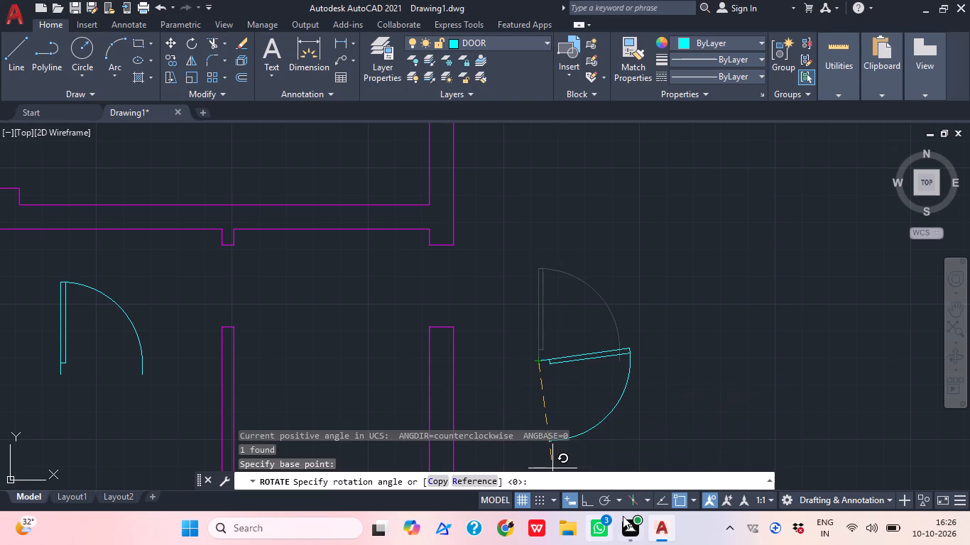
click(589, 502)
middle_drag(571, 409, 552, 313)
click(533, 356)
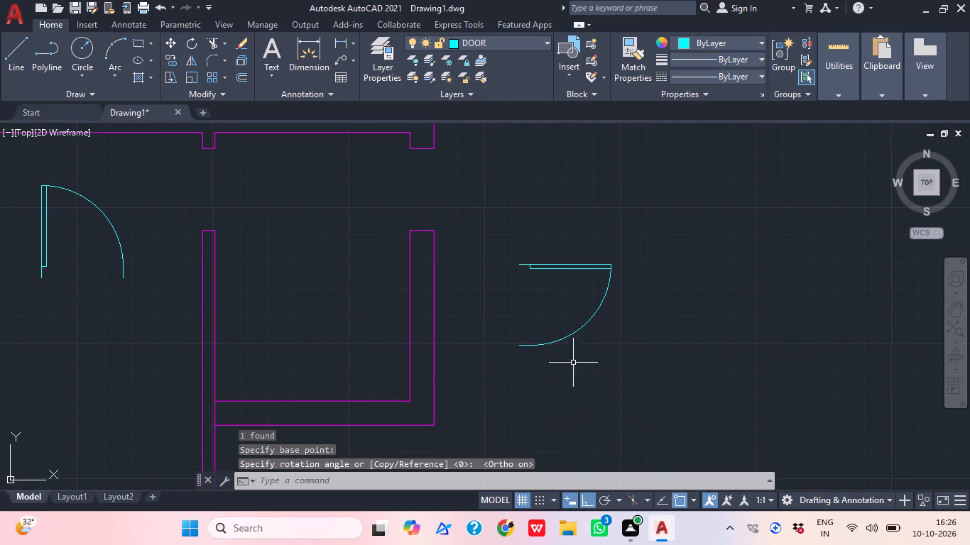
key(Escape)
Mirror the rotated eastern door about the horizontal line through its hinge-side end, erasing the source.
drag(592, 309, 584, 297)
click(553, 253)
text(MI)
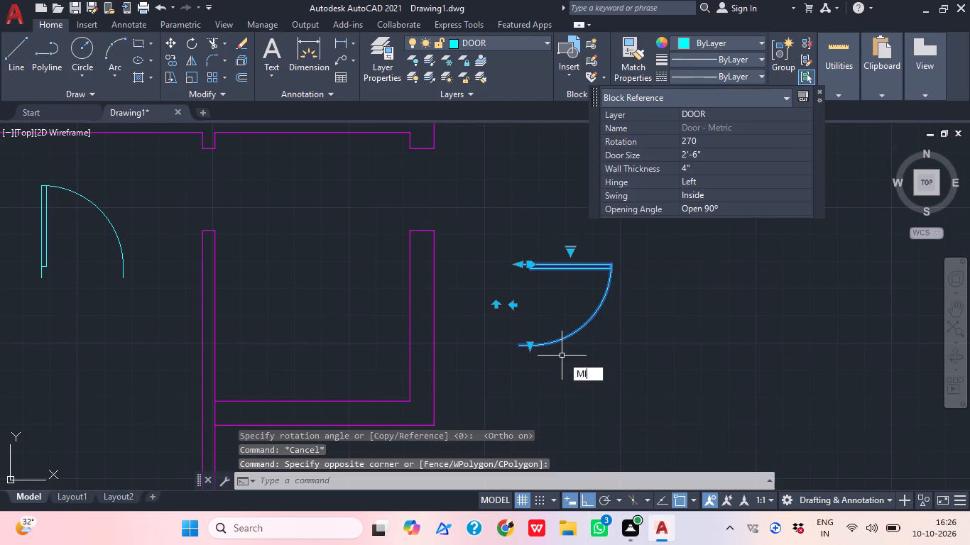
key(space)
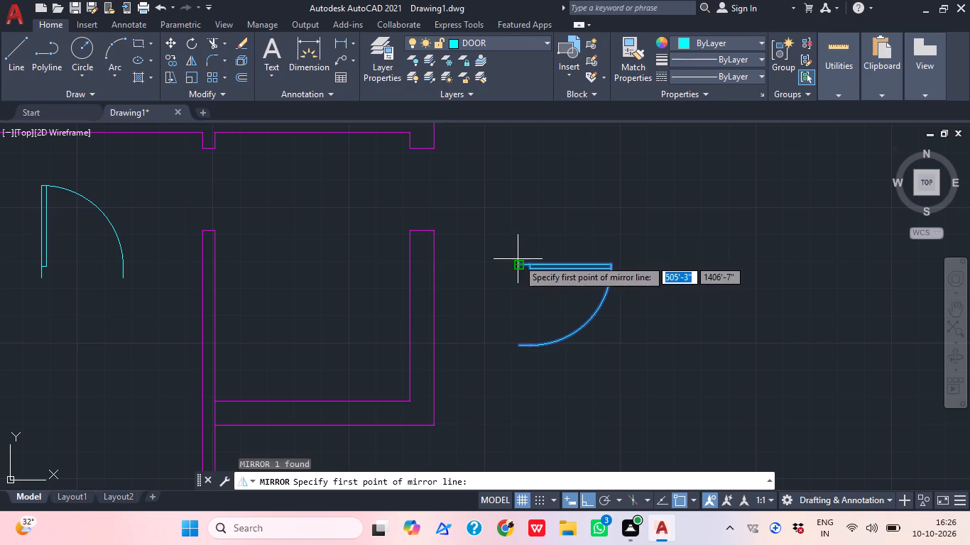
click(518, 259)
click(677, 271)
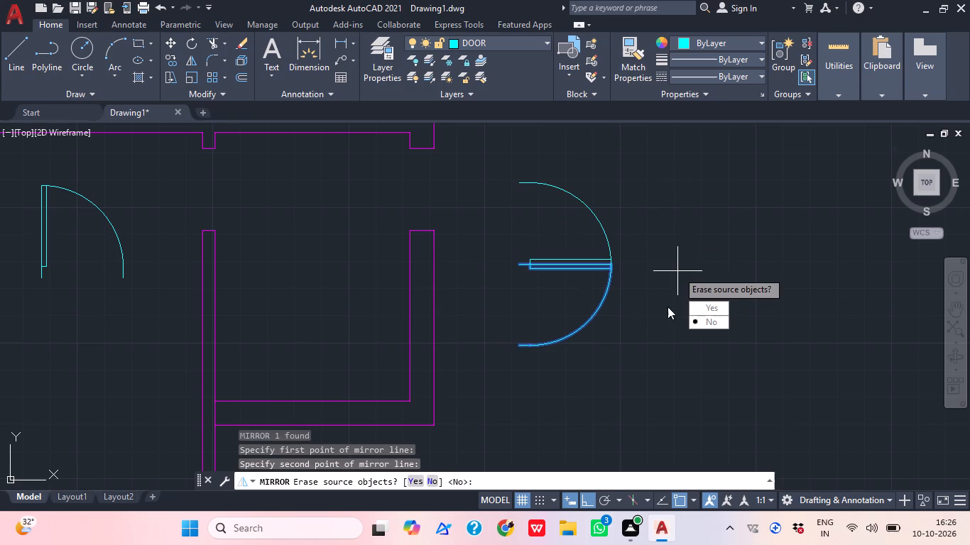
drag(694, 306, 677, 271)
Rotate the mirrored eastern door by 180° about a point just below its leaf.
drag(618, 272, 611, 272)
click(575, 267)
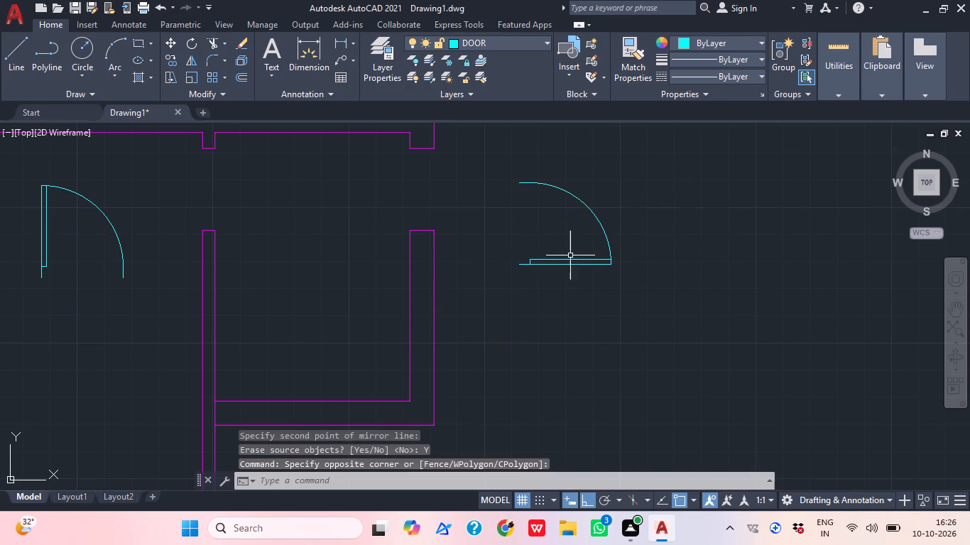
click(566, 255)
click(579, 285)
drag(616, 278, 604, 272)
click(577, 258)
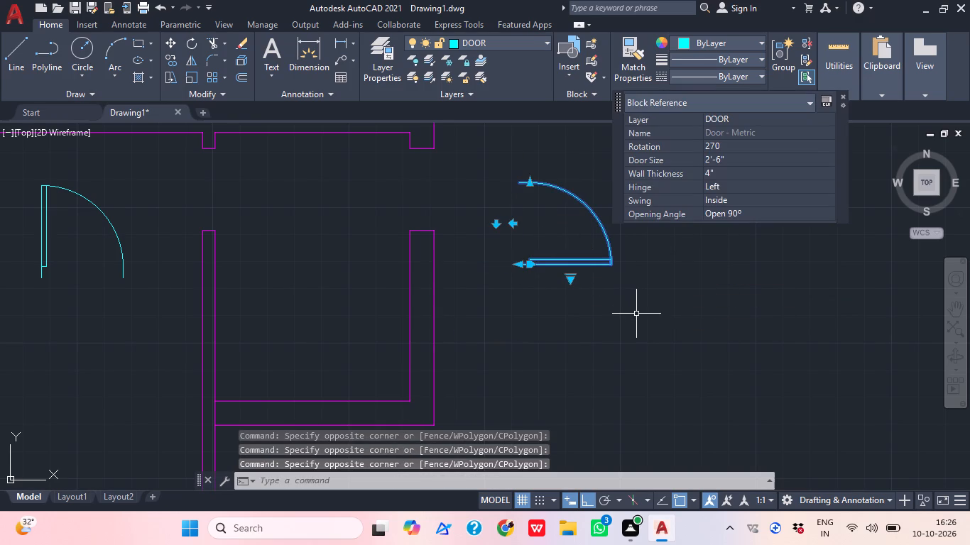
key(r)
text(O)
key(space)
click(572, 277)
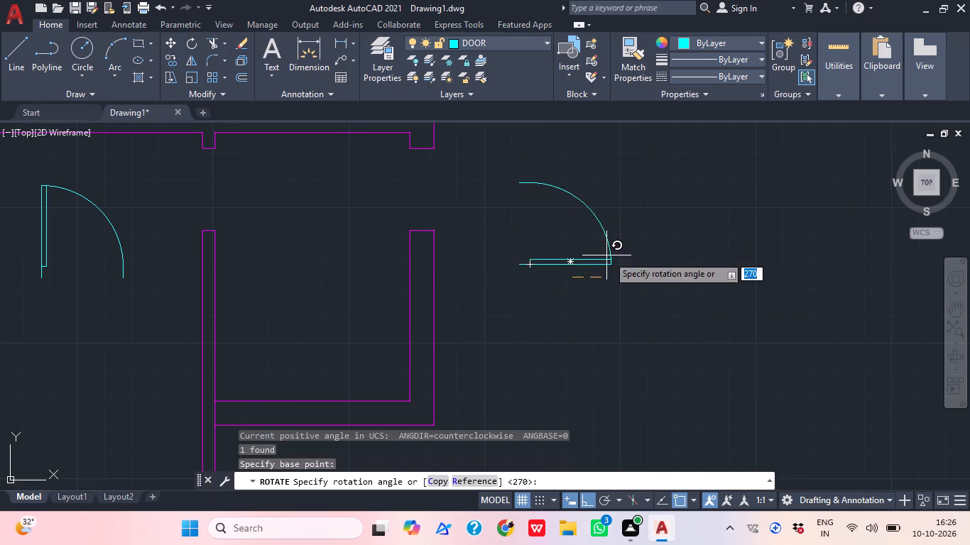
click(450, 300)
Move the eastern door from its hinge-side endpoint onto the outer corner of the east wall opening's upper jamb.
drag(639, 317, 614, 311)
click(521, 288)
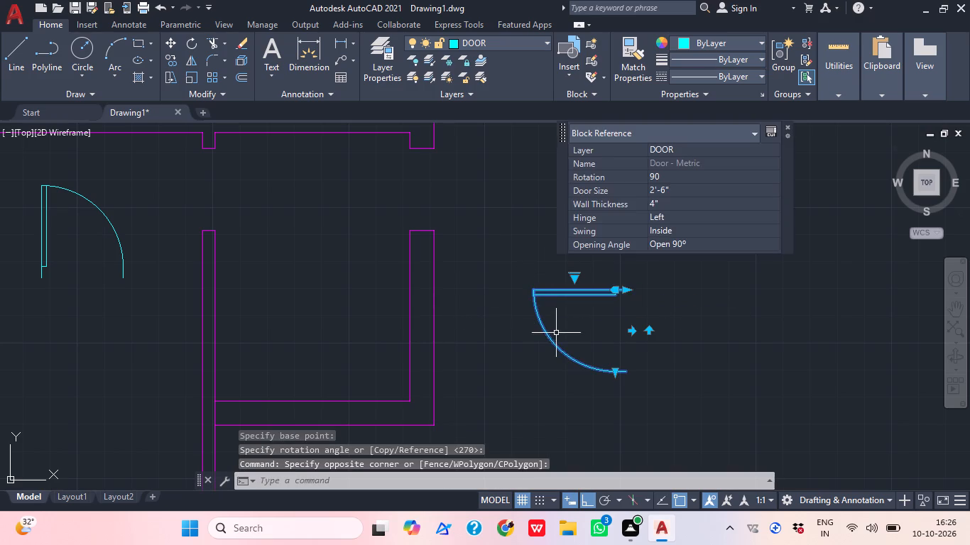
text(M)
key(space)
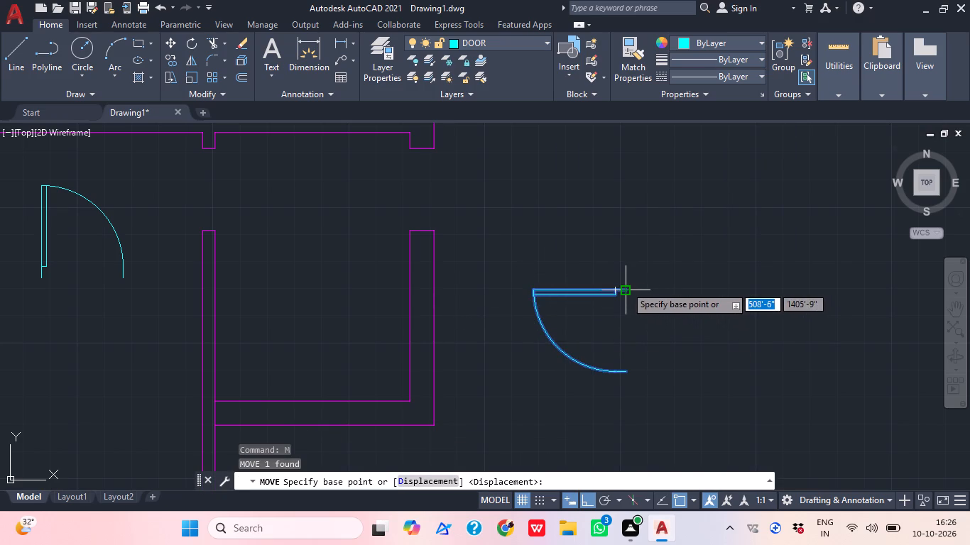
click(625, 288)
middle_drag(612, 265, 664, 341)
scroll(489, 240, up, 1)
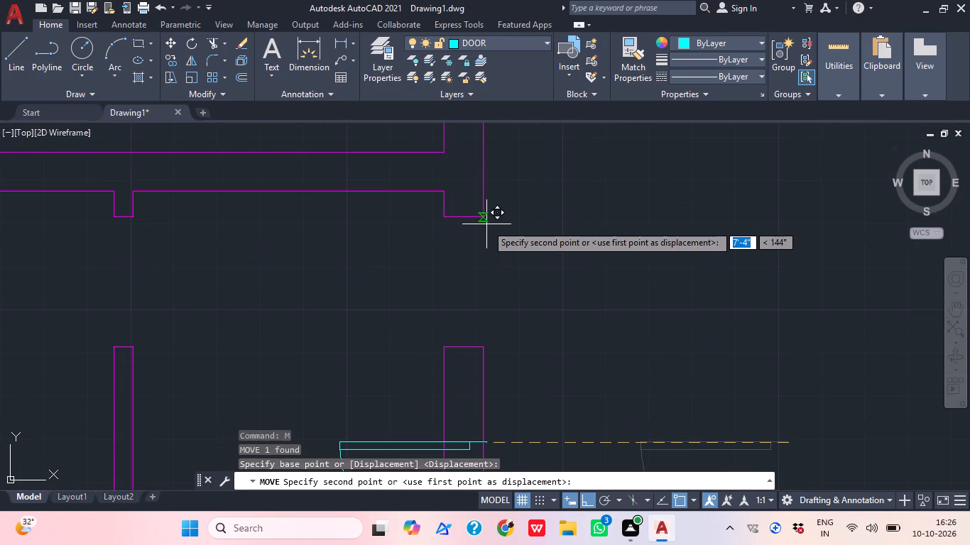
click(485, 218)
Copy the placed east door from its hinge-side endpoint onto the east corner of the partition opening's upper jamb.
middle_drag(559, 267, 593, 322)
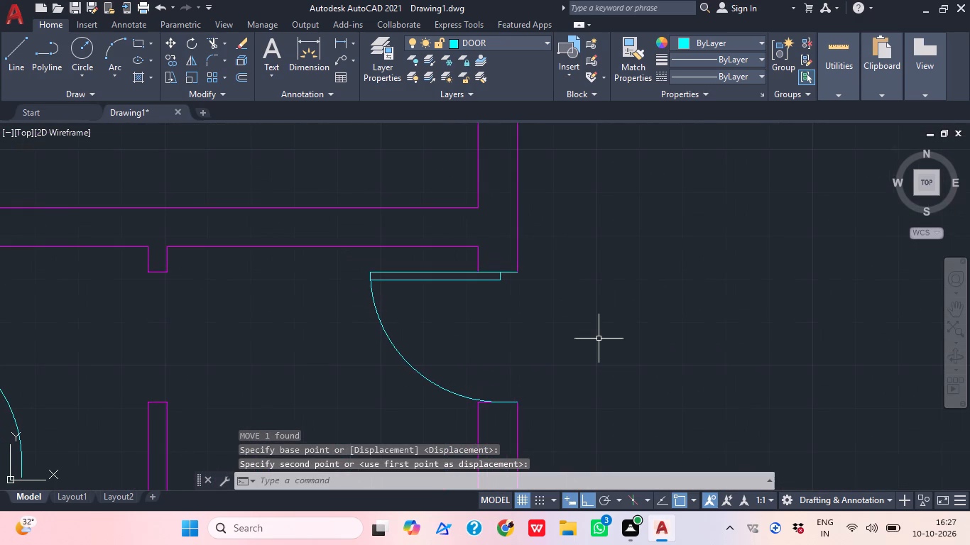
click(464, 339)
click(357, 342)
middle_drag(494, 395, 531, 427)
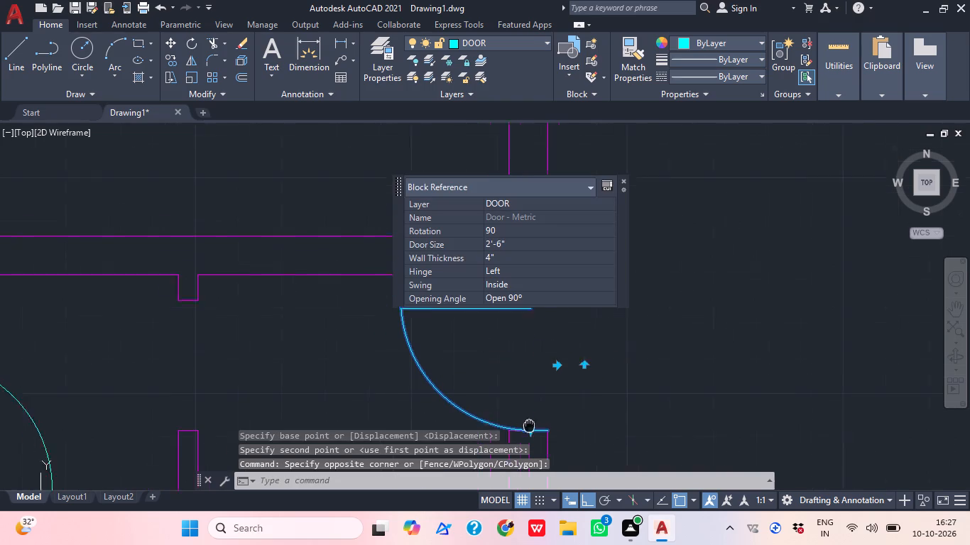
middle_drag(531, 427, 536, 431)
text(CO)
key(space)
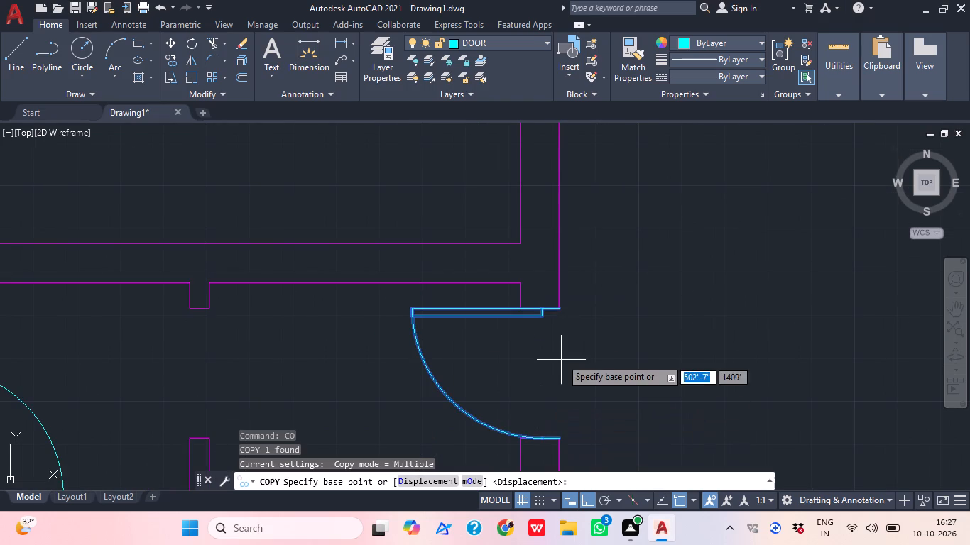
click(561, 309)
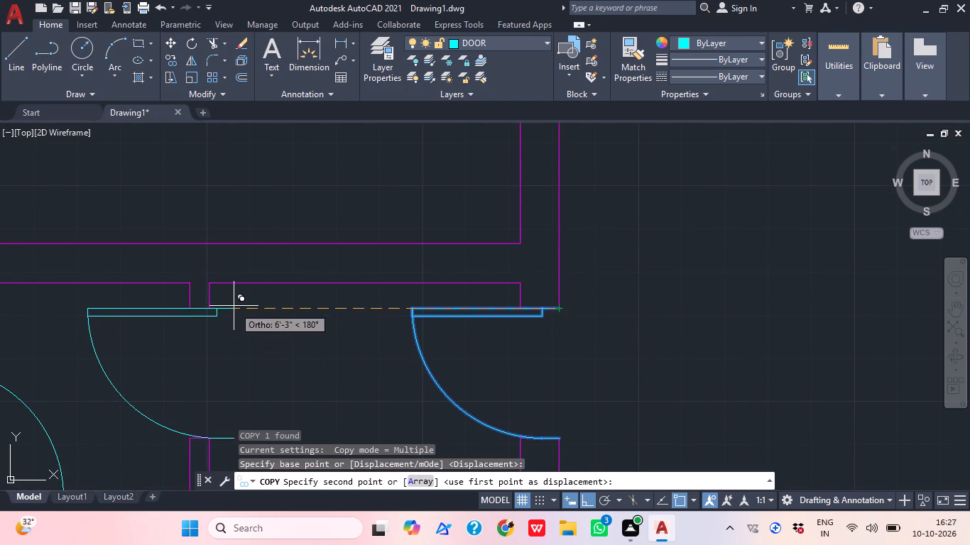
scroll(207, 308, up, 2)
click(213, 309)
scroll(383, 306, down, 3)
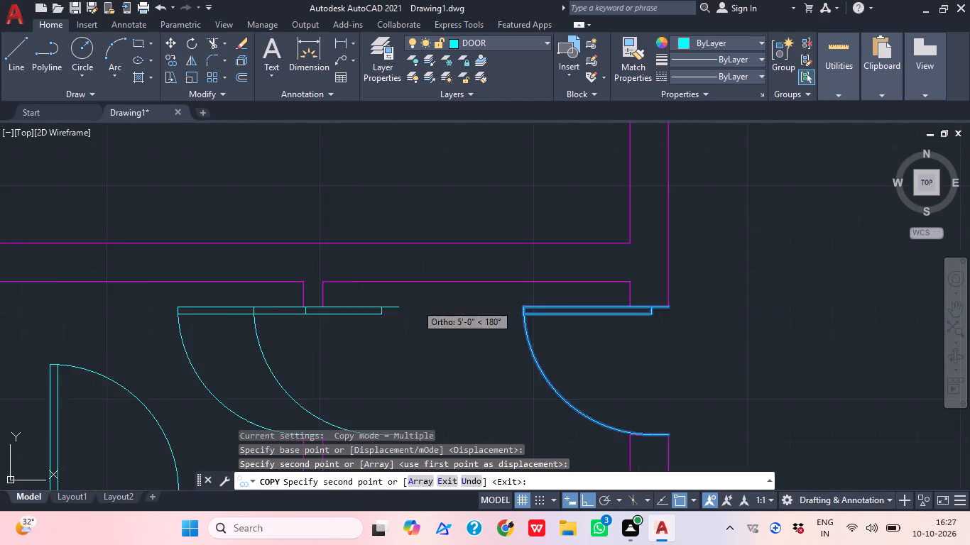
middle_drag(448, 350, 525, 371)
key(Escape)
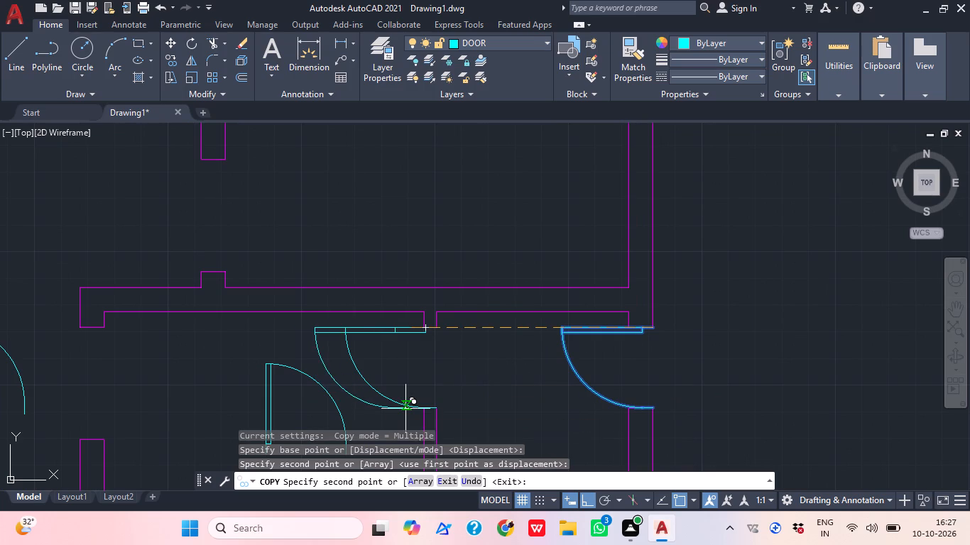
Rotate the door in the passage west of the central room 90° clockwise about its hinge-side bottom endpoint.
middle_drag(420, 402, 595, 324)
click(149, 284)
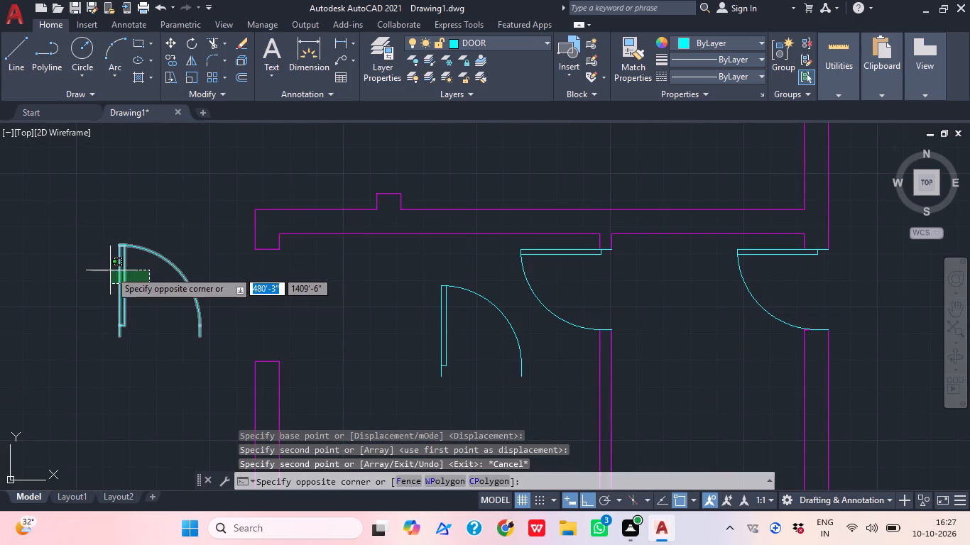
click(110, 270)
middle_drag(388, 373, 393, 402)
key(r)
text(O)
key(space)
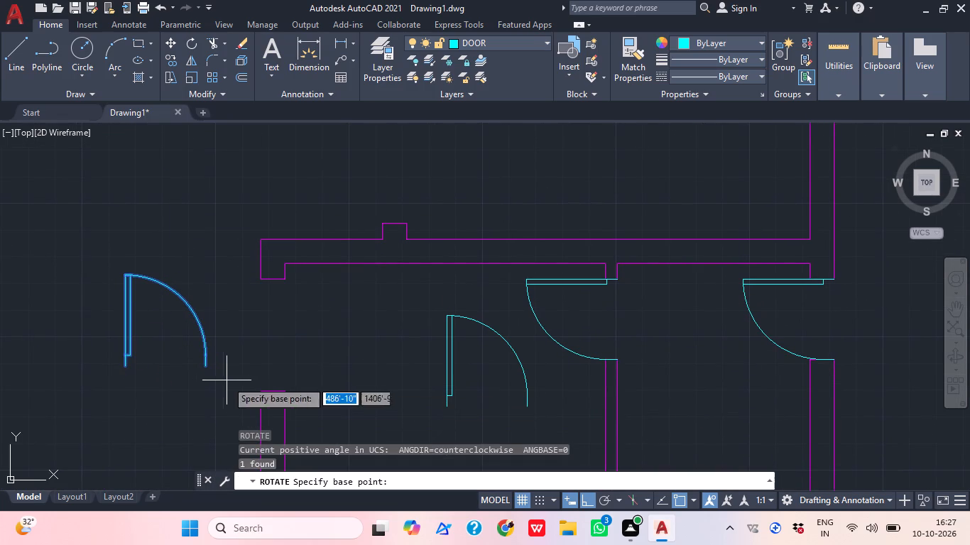
click(127, 364)
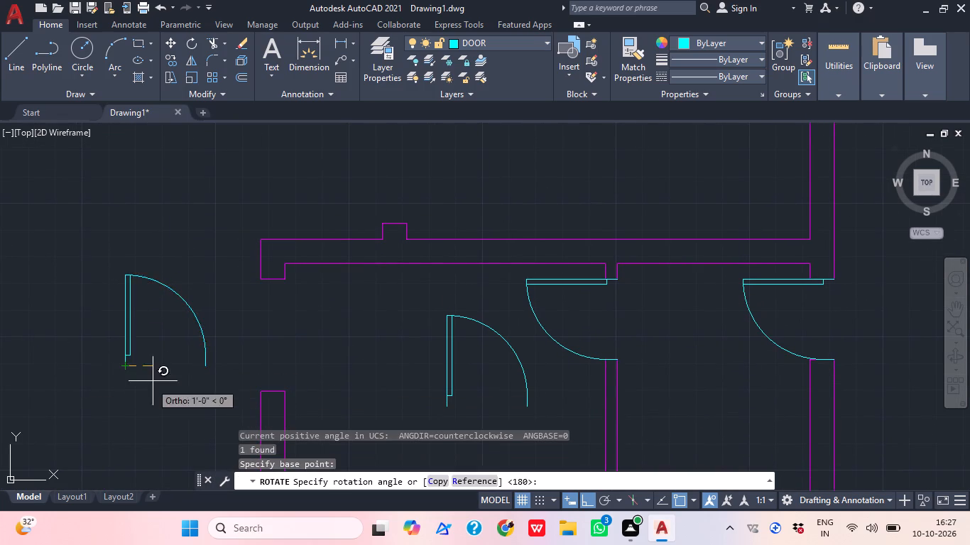
scroll(123, 397, down, 1)
middle_click(123, 397)
scroll(141, 407, down, 1)
click(127, 438)
scroll(149, 413, up, 2)
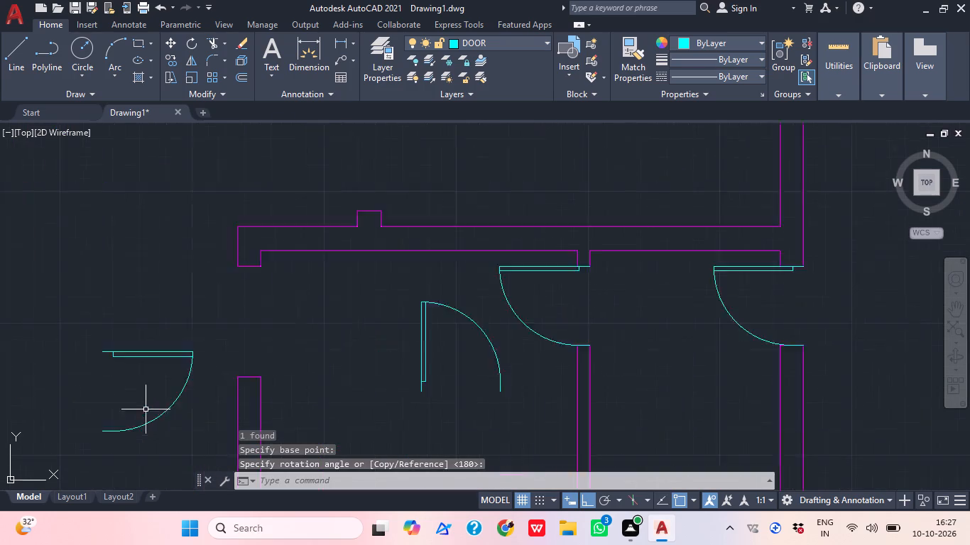
Move the rotated passage door from its hinge-side endpoint onto the outer west corner of the central room's west opening's upper jamb.
scroll(146, 409, up, 1)
drag(110, 342, 116, 335)
click(107, 312)
middle_drag(185, 345, 410, 373)
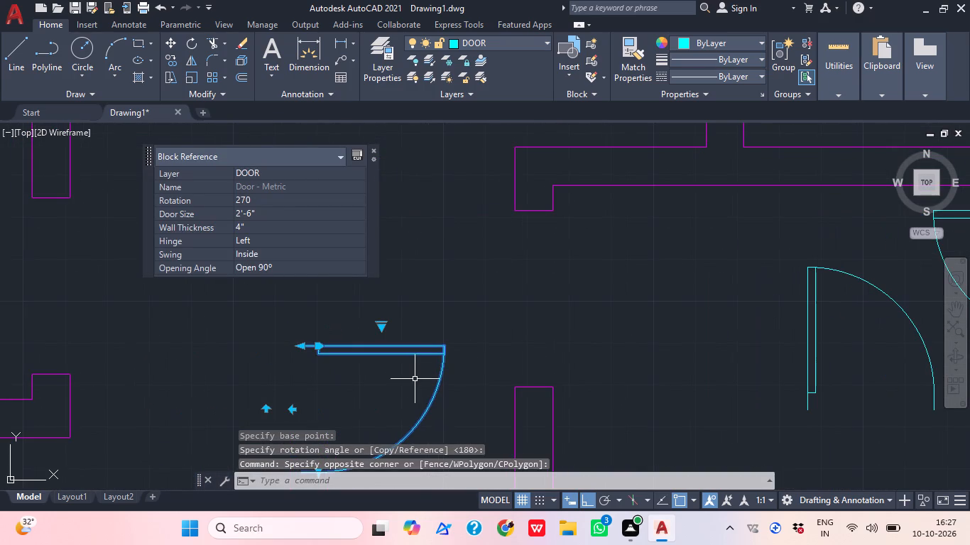
key(m)
key(space)
scroll(219, 333, up, 2)
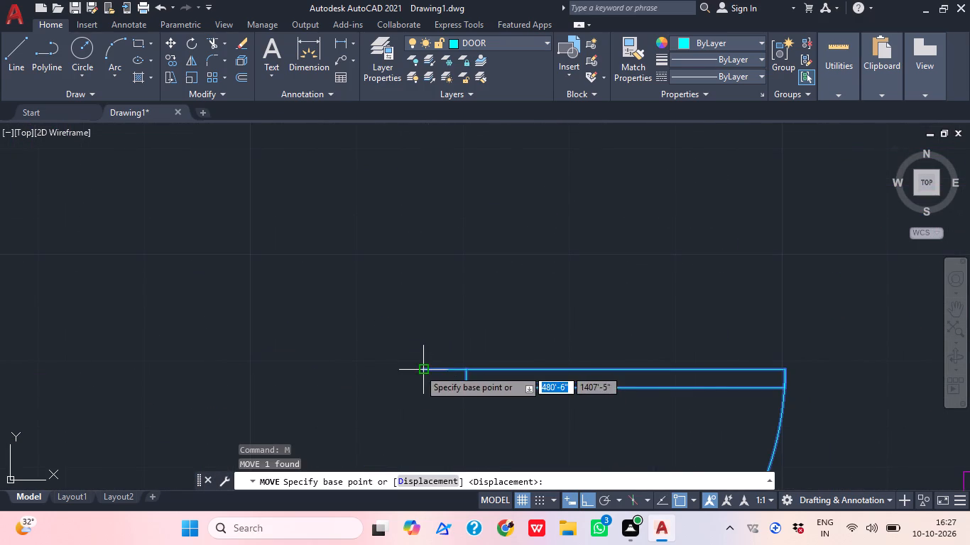
click(419, 369)
scroll(421, 360, down, 3)
middle_drag(507, 358, 396, 390)
scroll(424, 314, up, 2)
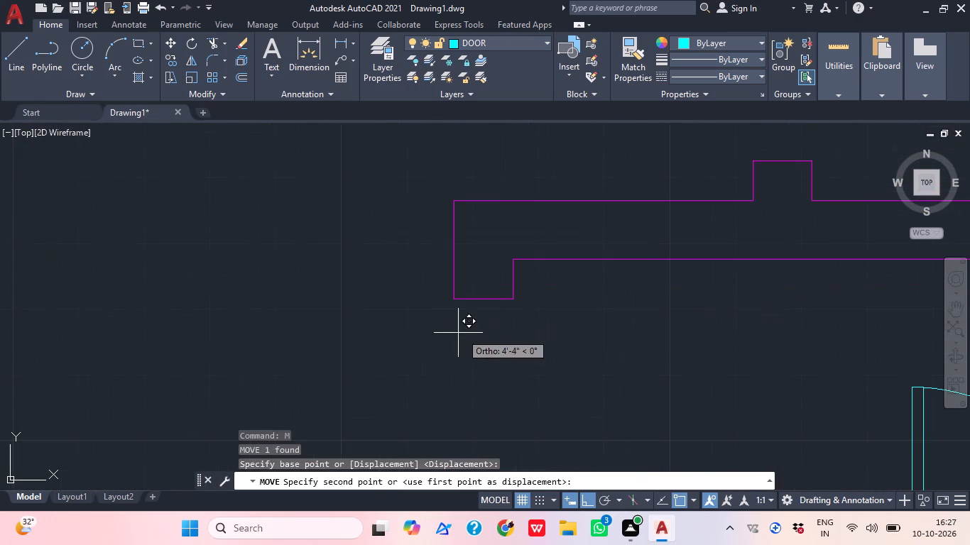
click(459, 295)
scroll(468, 295, down, 1)
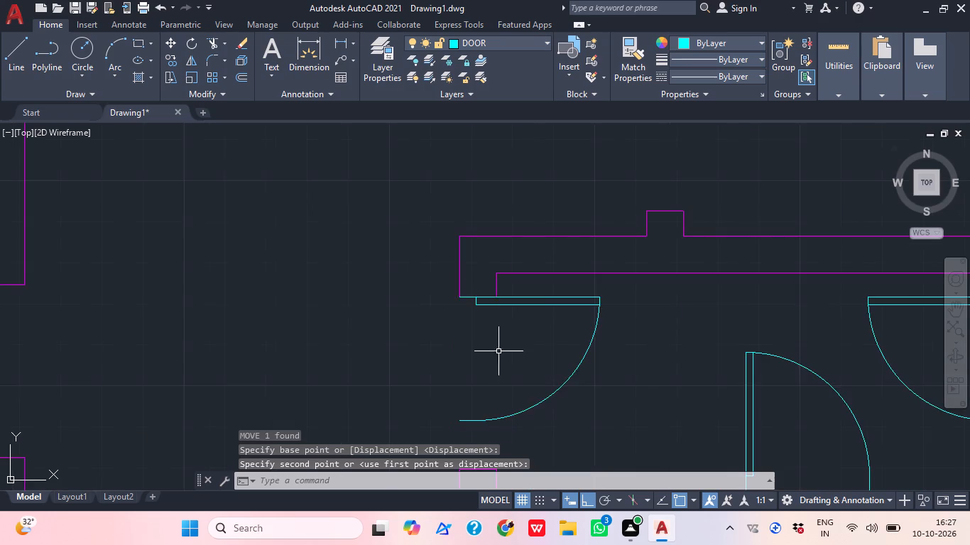
Delete the loose spare door standing inside the central room between the two placed doors.
middle_drag(571, 380, 488, 367)
middle_drag(579, 389, 565, 309)
drag(683, 362, 681, 362)
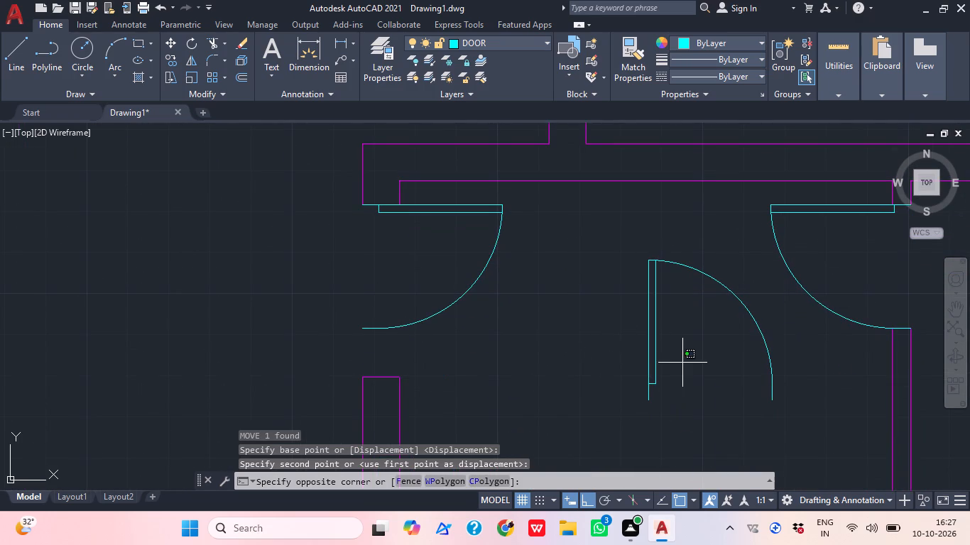
drag(681, 362, 675, 357)
click(632, 353)
key(Delete)
Scale the west door by reference from its upper jamb corner, stretching its swing-end span to the lower jamb's outer corner.
middle_drag(518, 363, 535, 376)
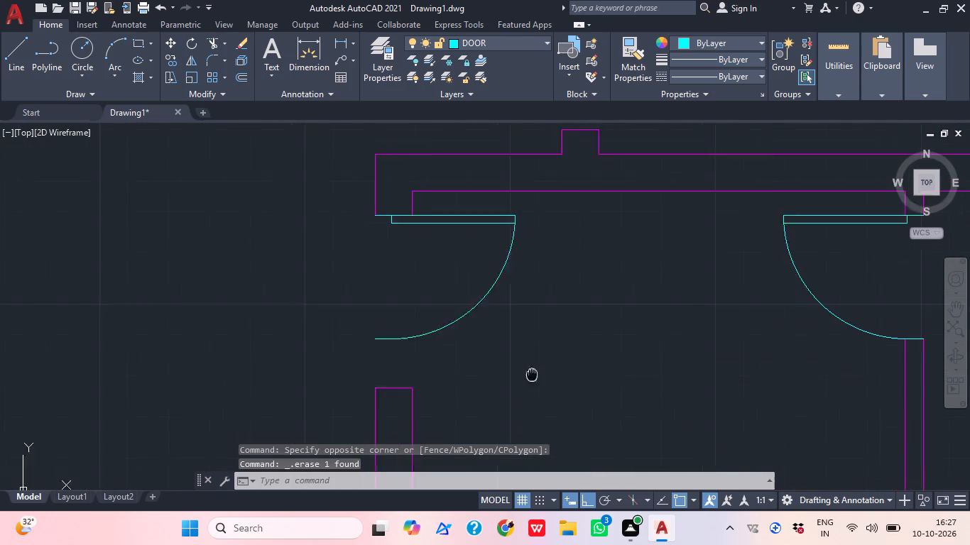
middle_drag(535, 376, 560, 383)
click(494, 331)
click(457, 319)
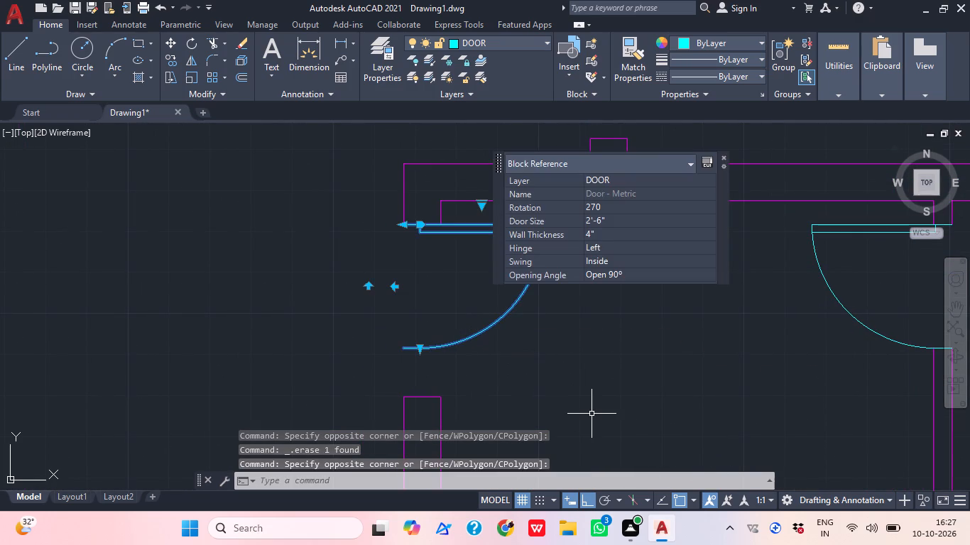
text(SC)
key(space)
scroll(389, 225, up, 2)
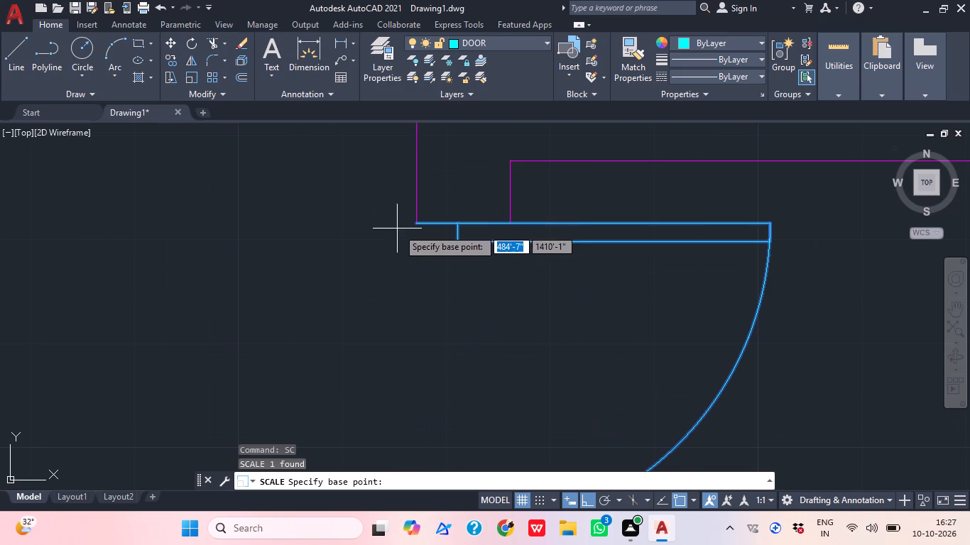
scroll(421, 226, up, 2)
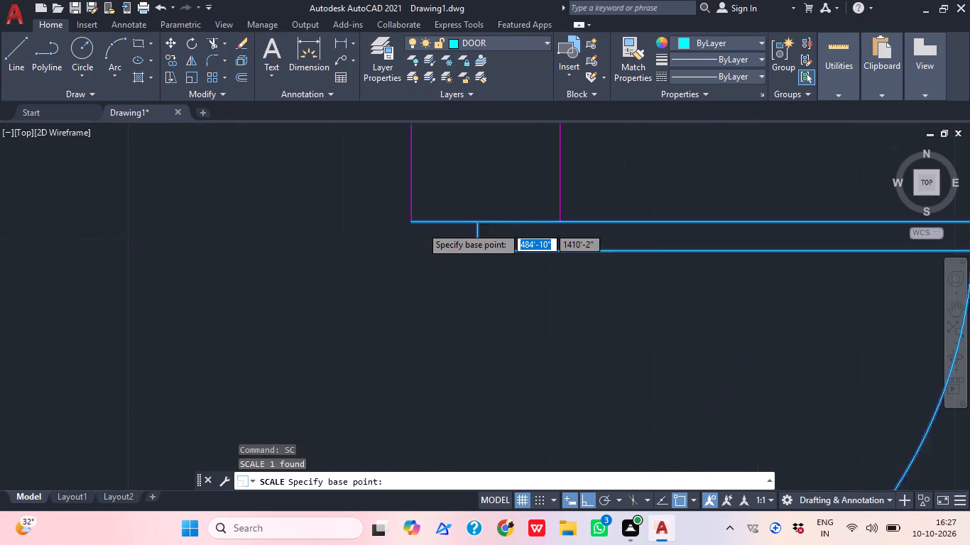
click(403, 221)
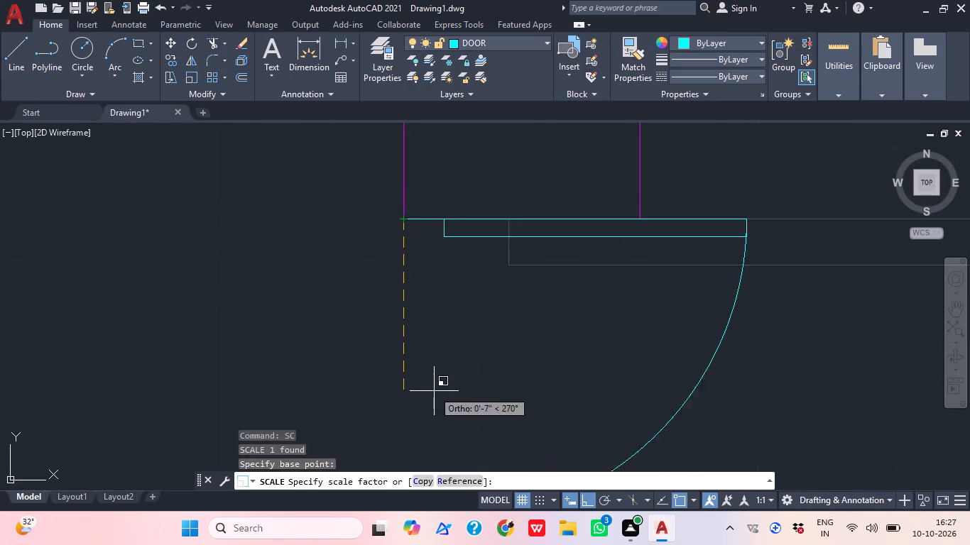
click(452, 478)
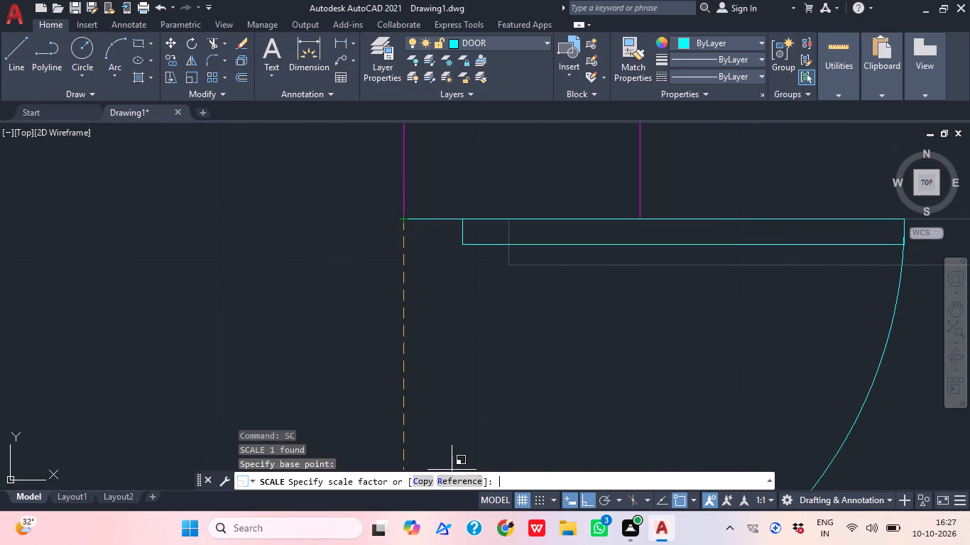
click(405, 221)
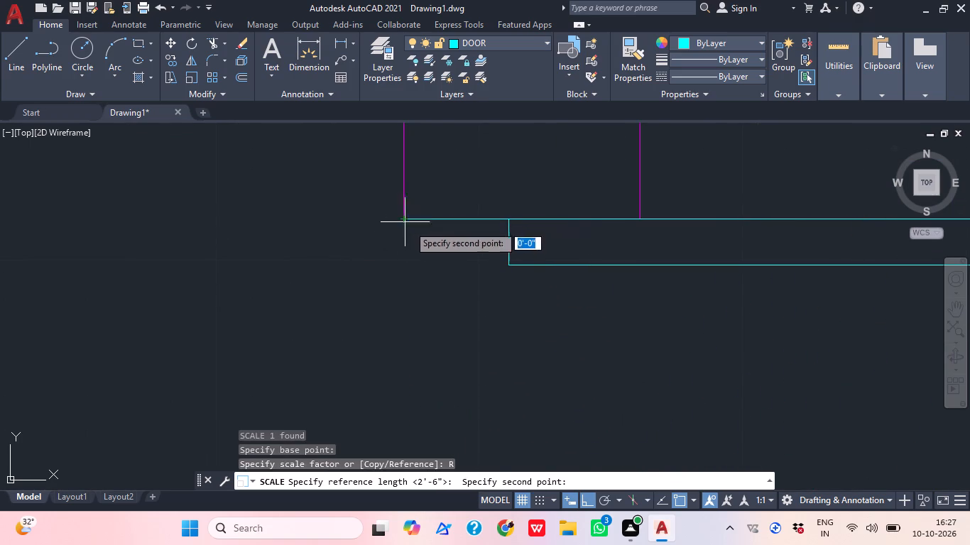
scroll(419, 300, down, 1)
middle_drag(419, 301, 404, 197)
scroll(414, 319, down, 1)
middle_drag(445, 392, 482, 187)
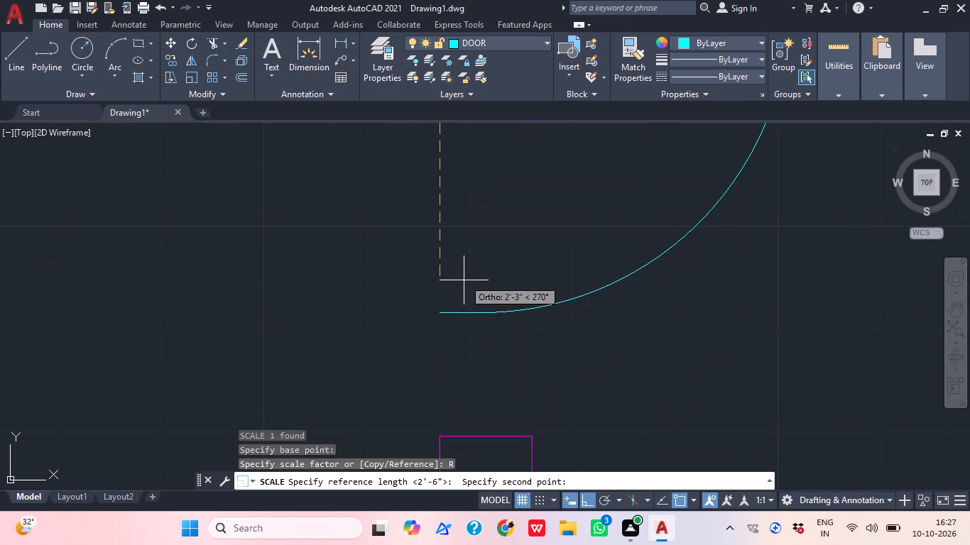
click(442, 309)
scroll(472, 297, down, 1)
middle_drag(472, 297, 477, 275)
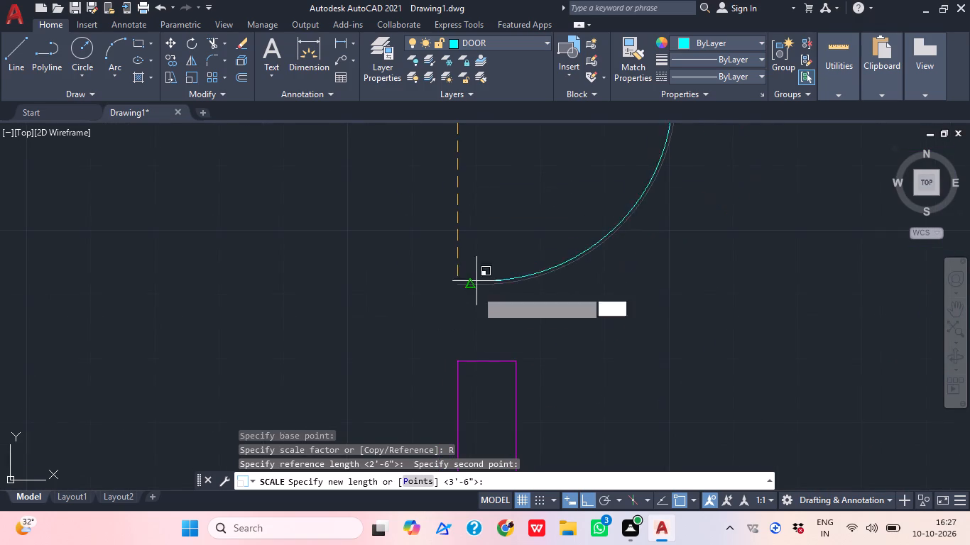
click(460, 363)
middle_drag(483, 354, 398, 446)
scroll(481, 366, down, 1)
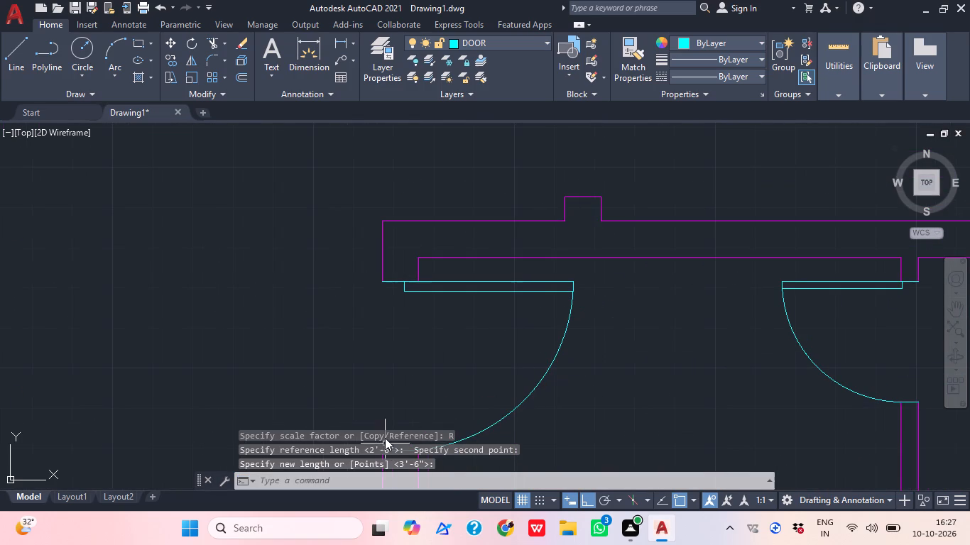
key(Escape)
Examine the rooms and passage around the placed doors for openings that still need doors.
middle_drag(516, 385, 494, 385)
scroll(516, 385, down, 2)
middle_drag(545, 392, 464, 397)
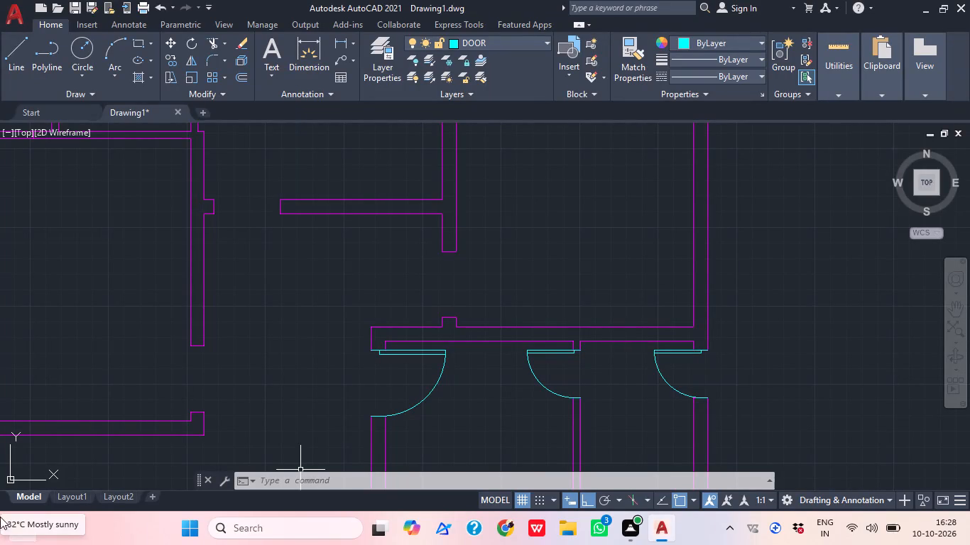
middle_drag(237, 358, 209, 398)
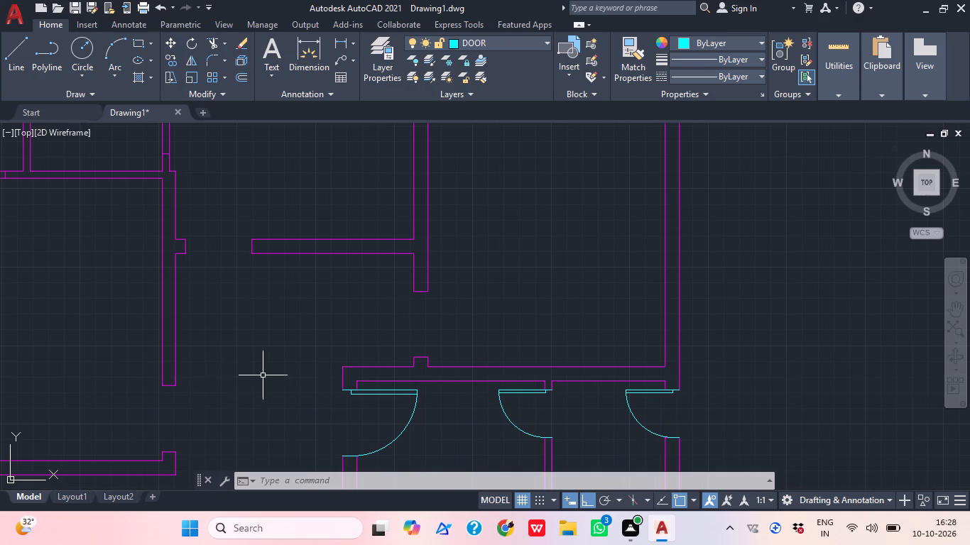
middle_drag(307, 358, 340, 303)
scroll(337, 303, down, 1)
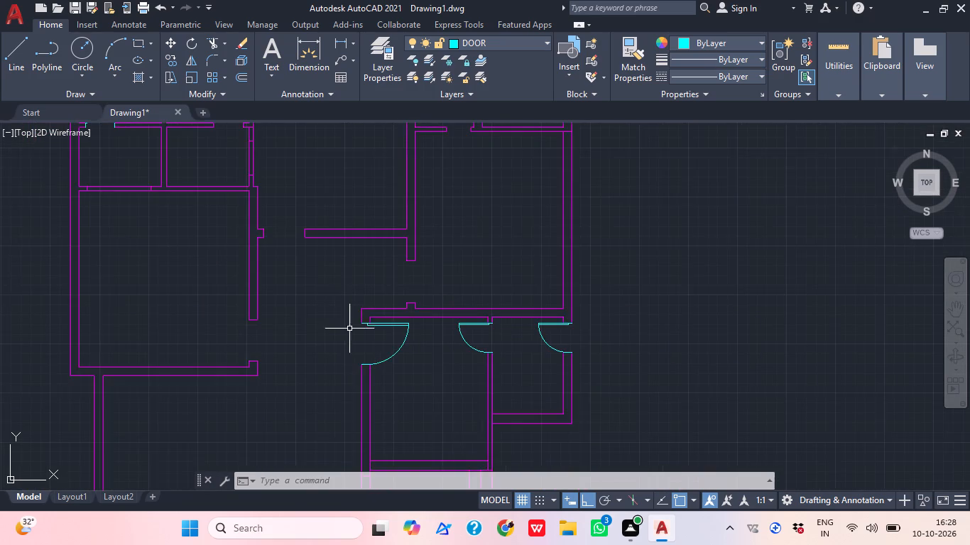
middle_drag(357, 371, 393, 345)
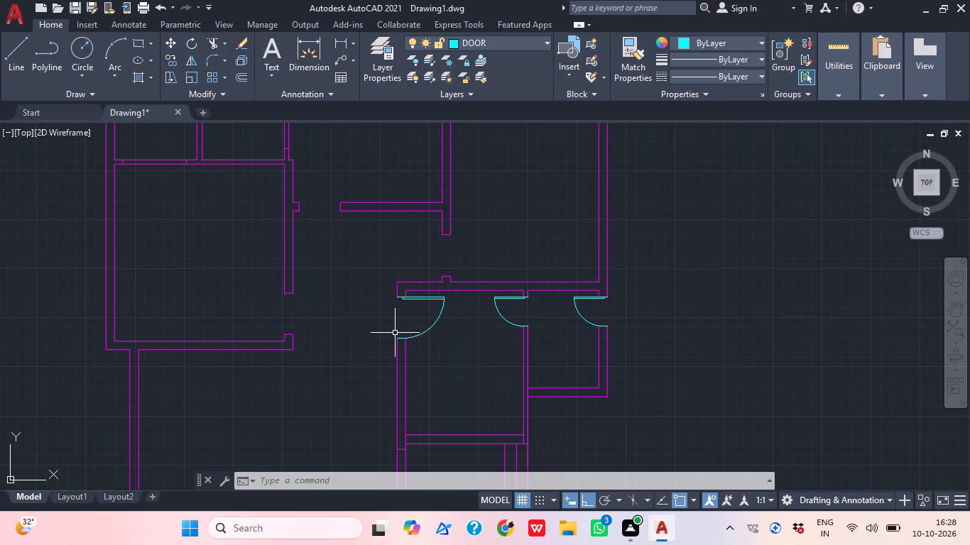
middle_drag(445, 343, 359, 390)
middle_drag(334, 383, 411, 383)
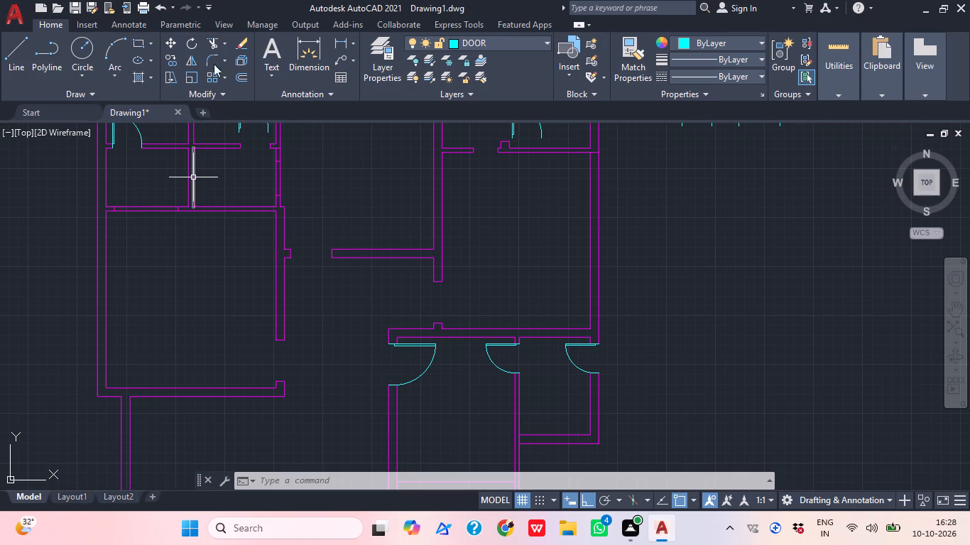
Rotate the loose door in the northeast small room 90° clockwise about its hinge-side bottom endpoint.
scroll(520, 209, down, 1)
middle_drag(587, 258, 643, 253)
middle_drag(704, 186, 707, 207)
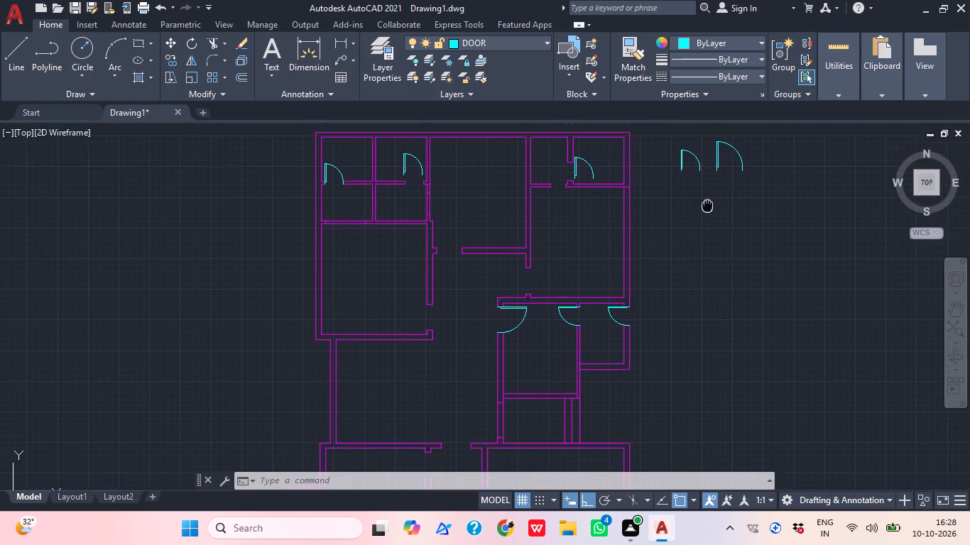
middle_drag(707, 207, 712, 218)
scroll(533, 198, up, 2)
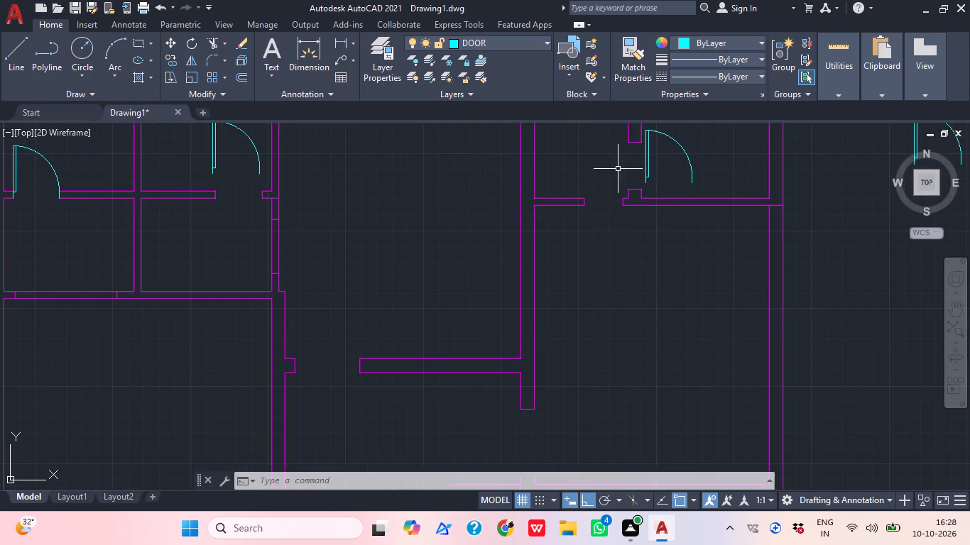
middle_drag(638, 167, 552, 257)
click(580, 251)
click(536, 252)
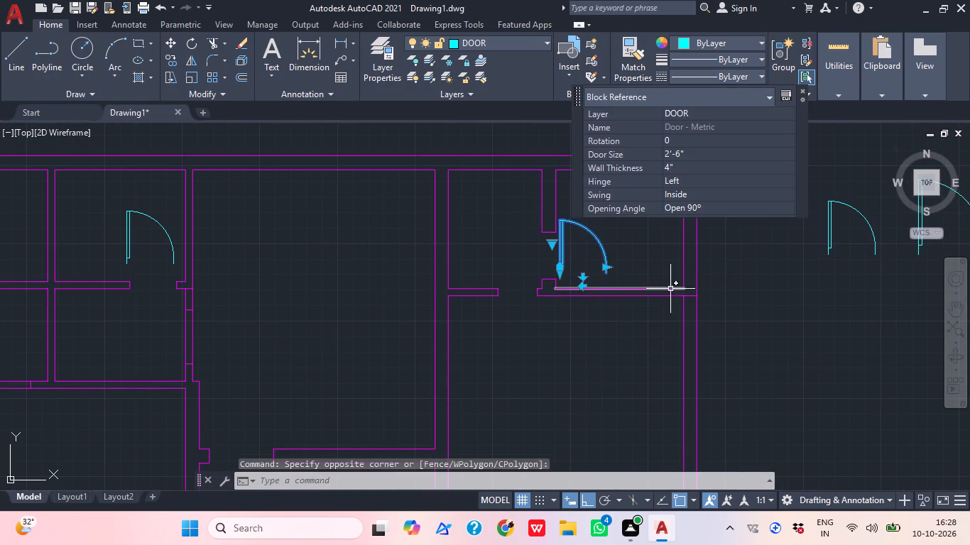
text(RO)
key(space)
scroll(588, 255, up, 2)
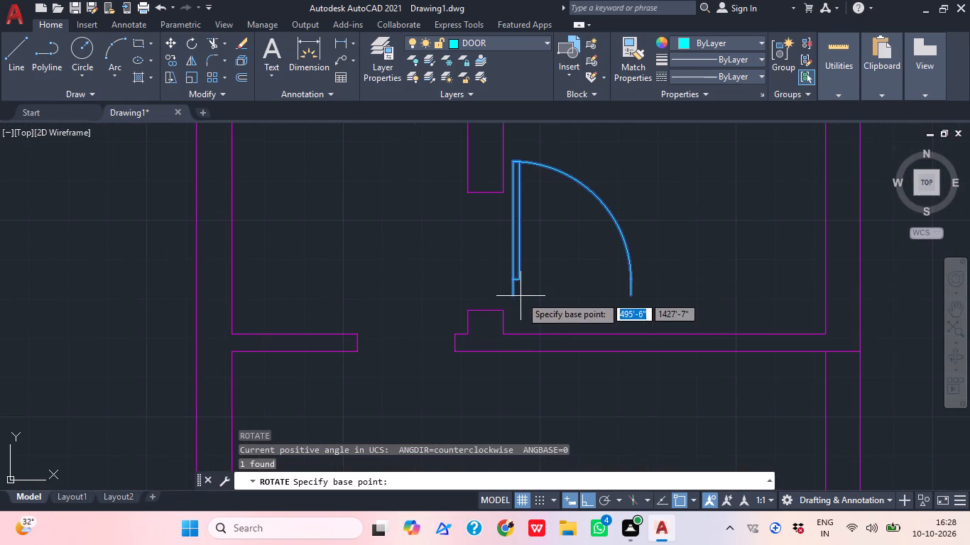
click(511, 294)
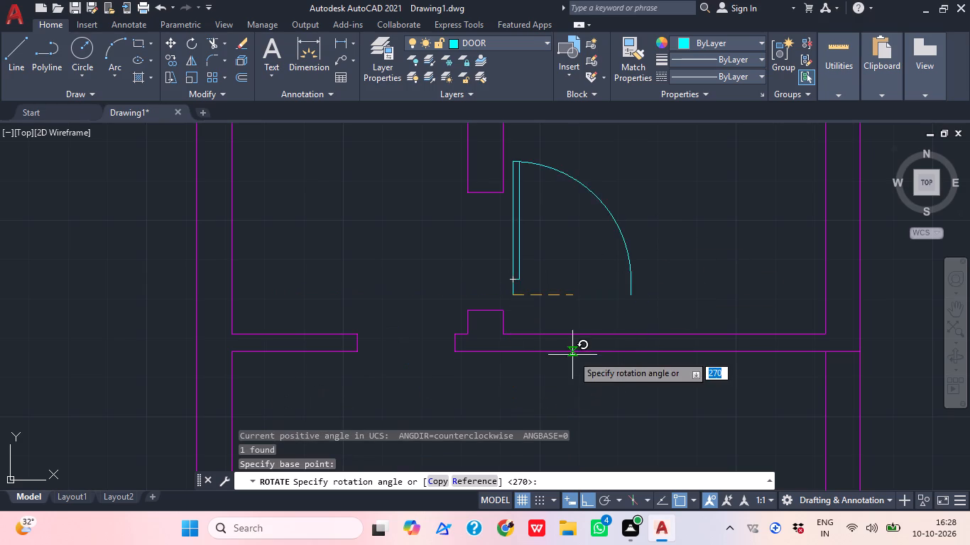
click(556, 390)
Move the rotated northeast door from its hinge-side endpoint onto the west corner of the small room partition opening's upper jamb.
click(591, 290)
click(591, 303)
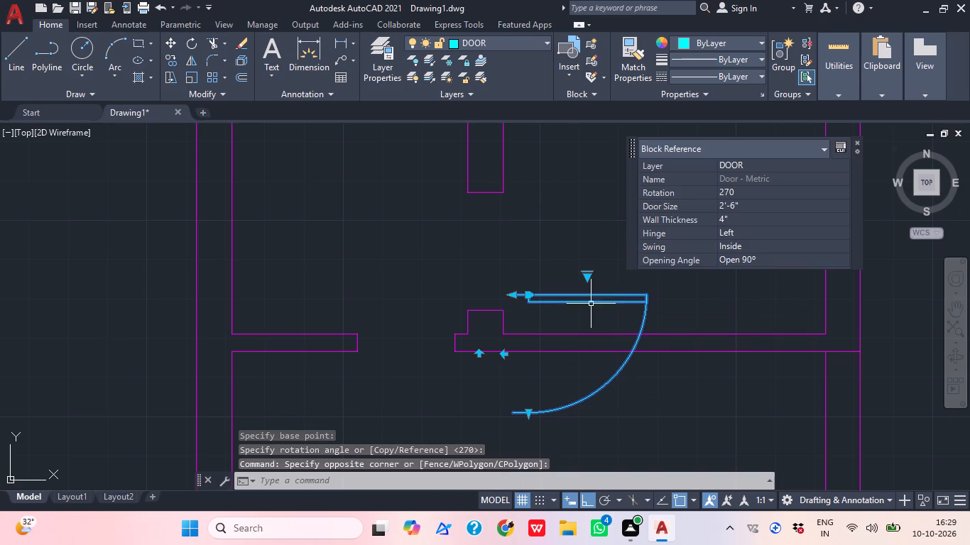
key(m)
key(space)
scroll(481, 296, up, 1)
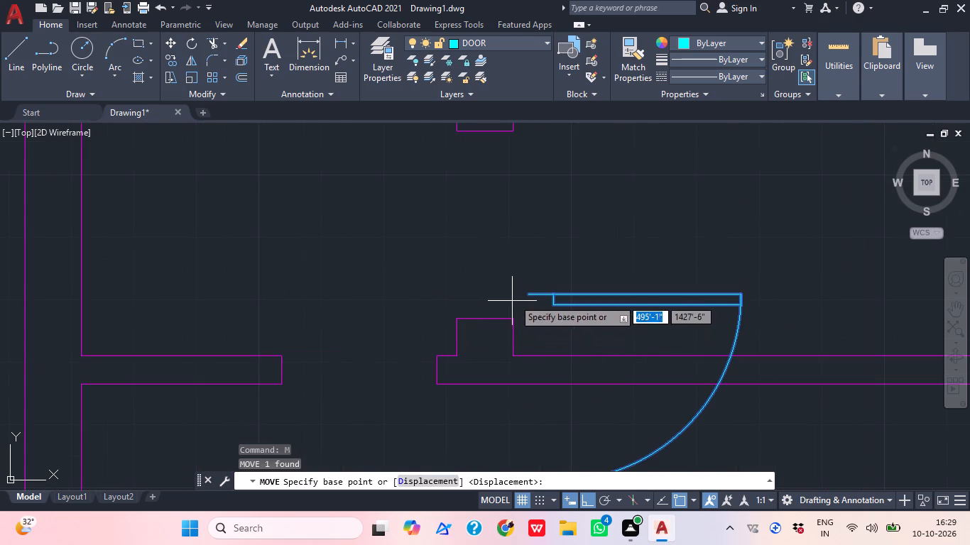
click(528, 296)
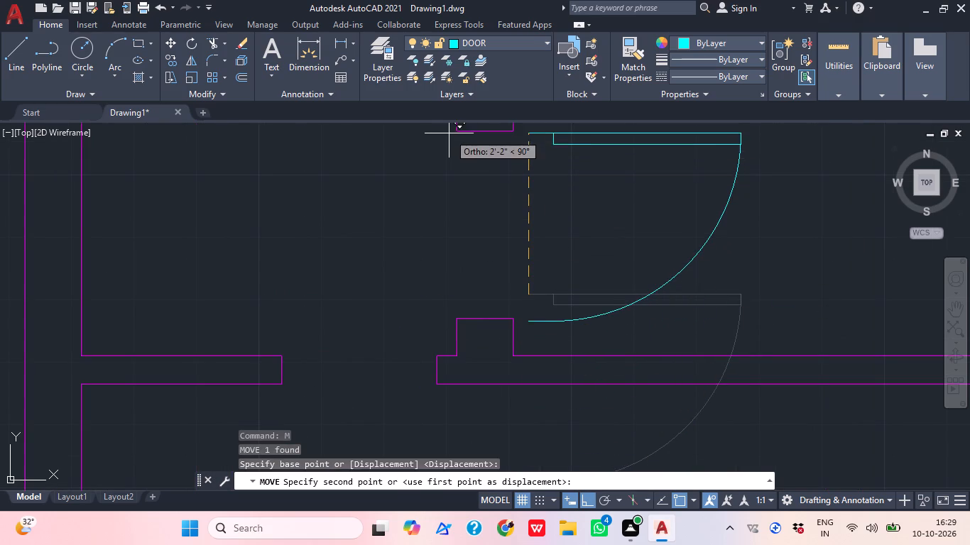
click(459, 131)
scroll(502, 185, down, 2)
middle_drag(572, 248, 588, 285)
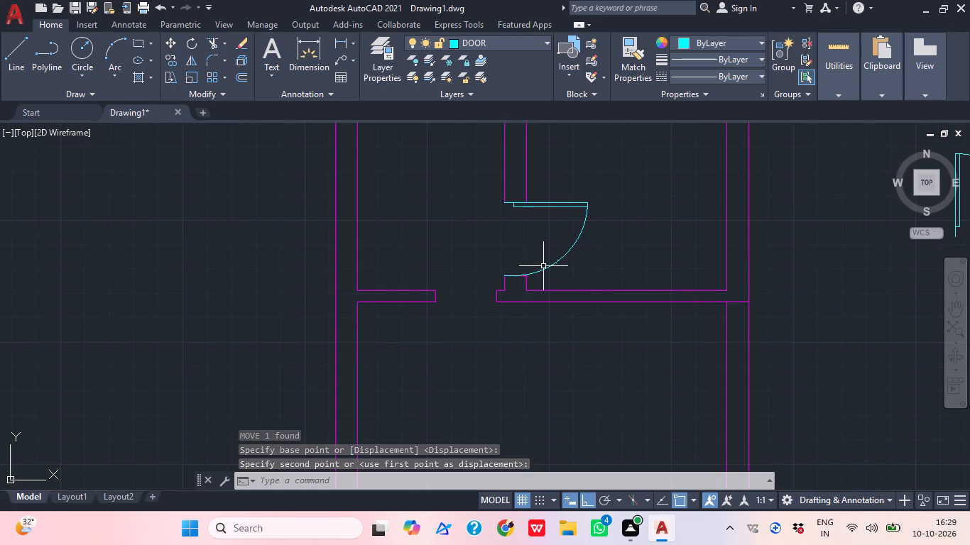
Review the whole floor plan, checking the placed doors and the remaining openings.
scroll(613, 153, down, 2)
middle_click(635, 197)
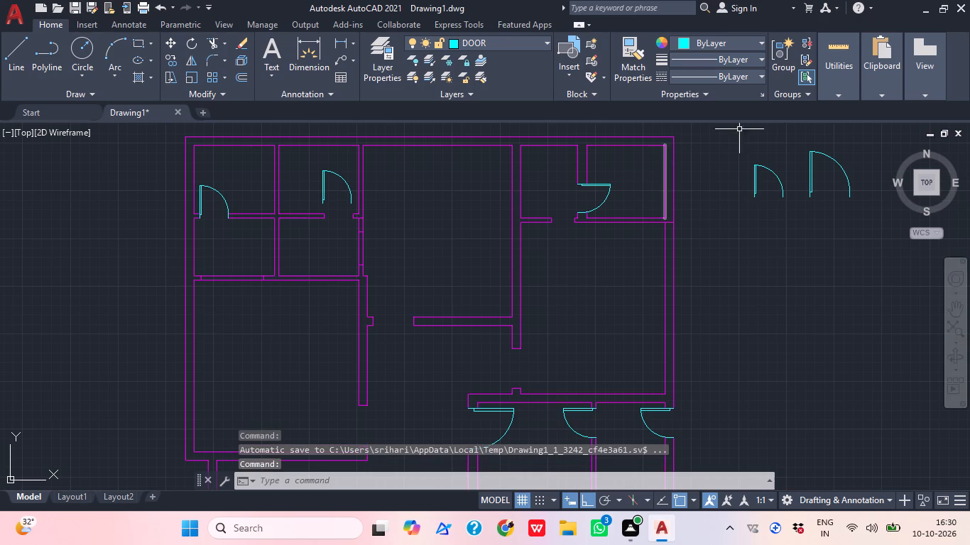
scroll(631, 241, down, 1)
middle_drag(631, 241, 609, 266)
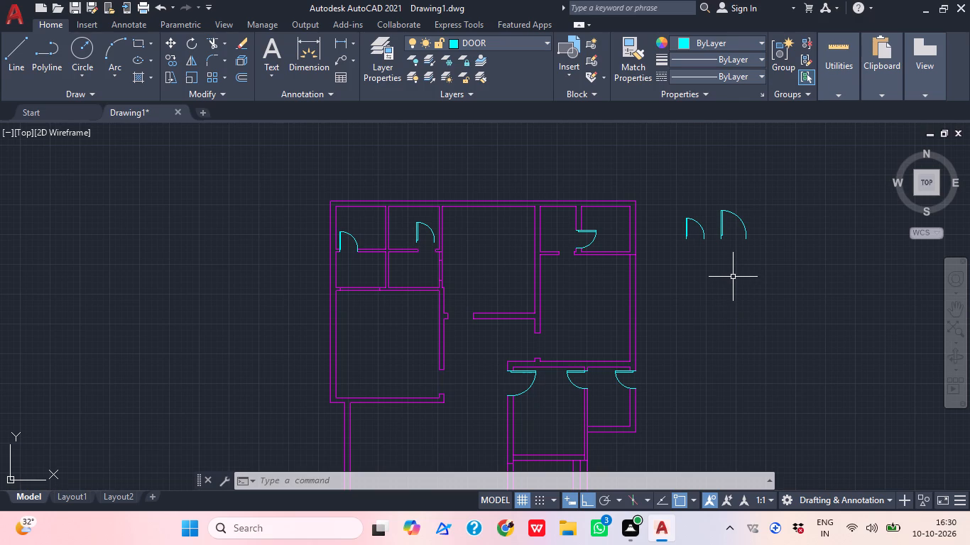
middle_drag(749, 290, 761, 253)
middle_drag(750, 265, 838, 234)
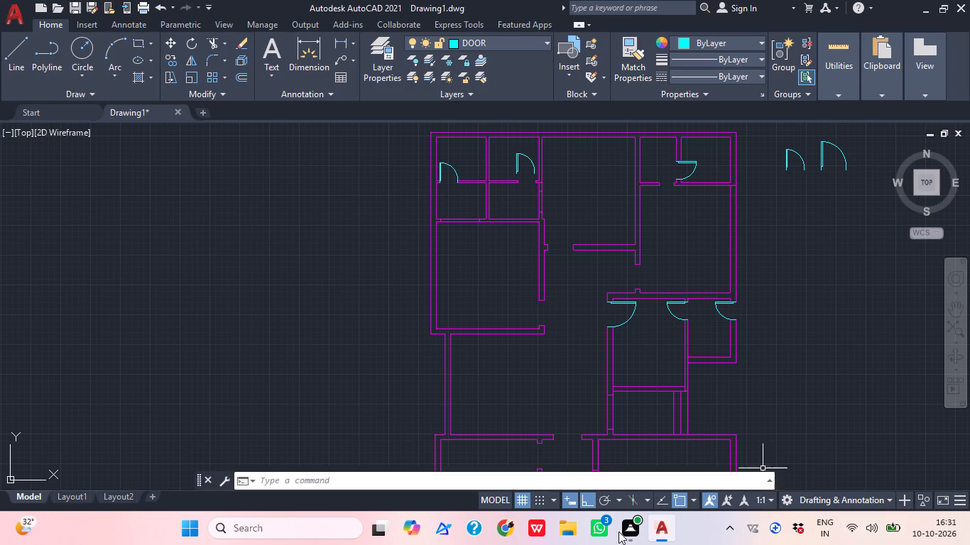
middle_drag(591, 324, 611, 338)
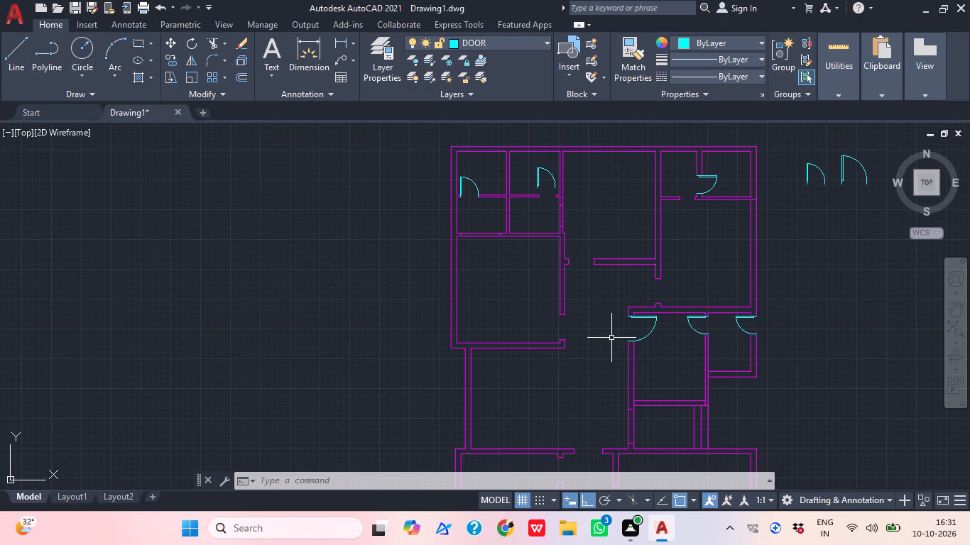
scroll(524, 312, down, 1)
middle_drag(555, 268, 476, 246)
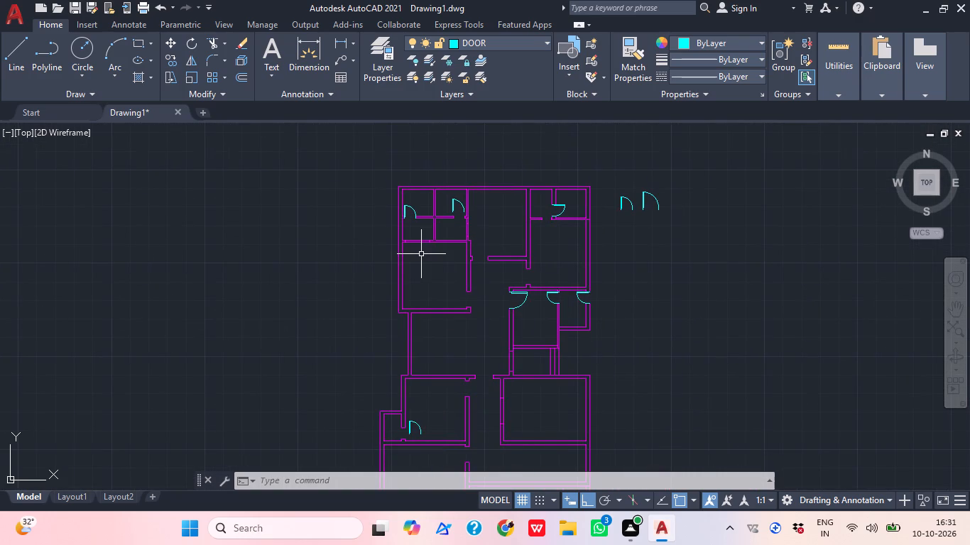
Preview the plot of the current display using the AutoCAD PDF (High Quality Print).pc3 plotter, and close the plot setup.
key(ctrl+p)
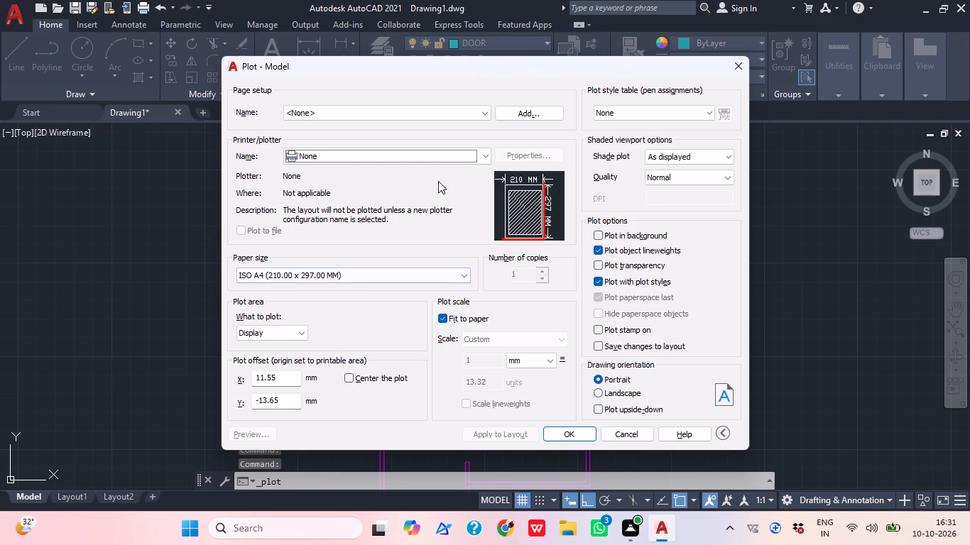
click(440, 163)
click(394, 248)
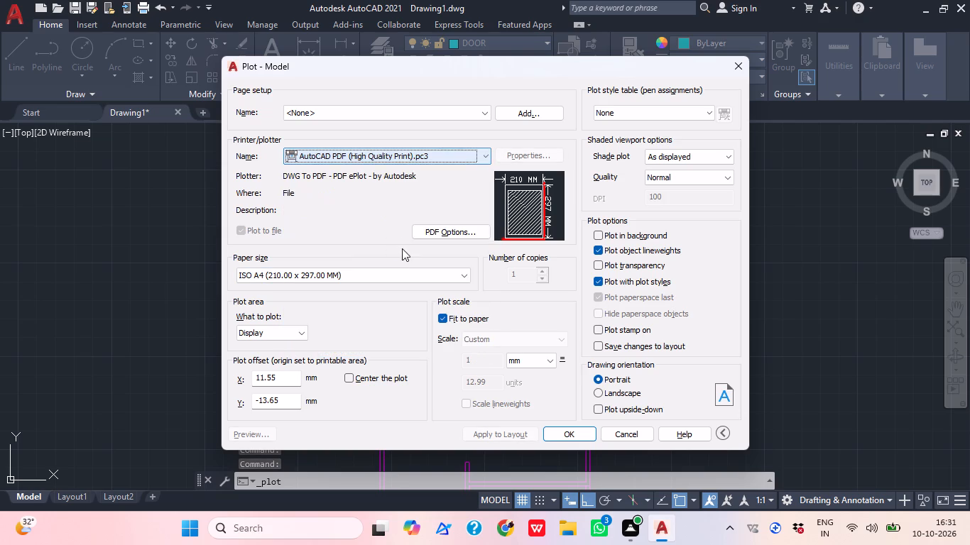
click(256, 436)
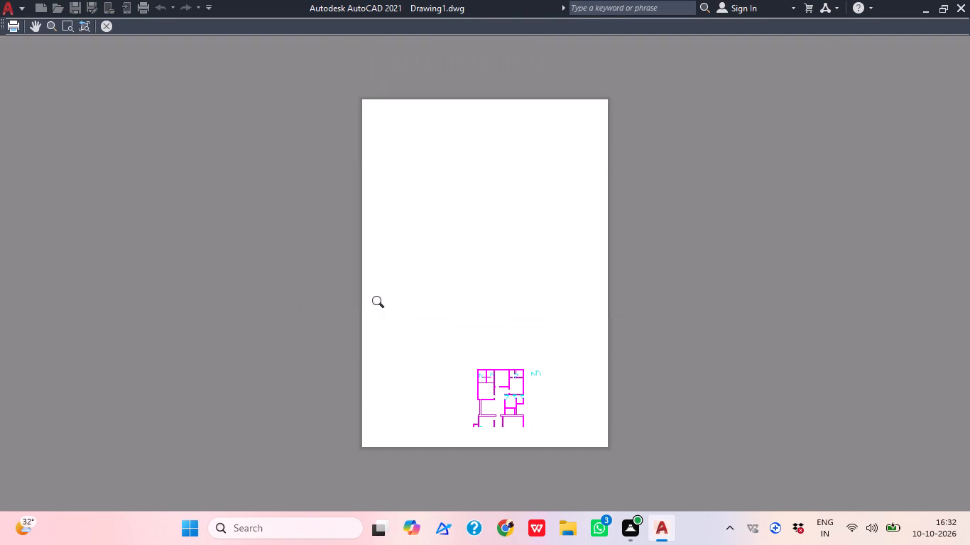
middle_drag(452, 362, 414, 281)
scroll(419, 334, up, 1)
middle_drag(464, 343, 409, 425)
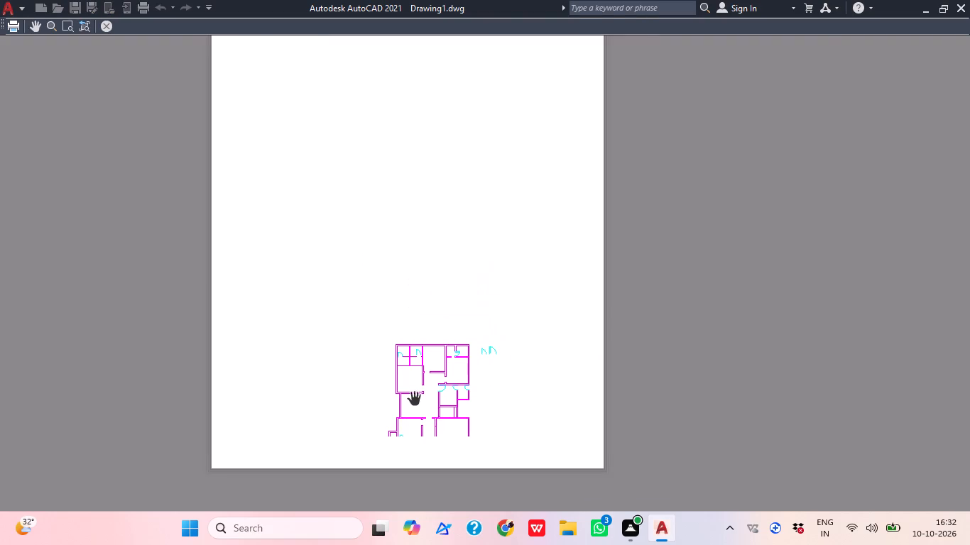
key(ctrl+z)
key(Escape)
scroll(457, 302, down, 1)
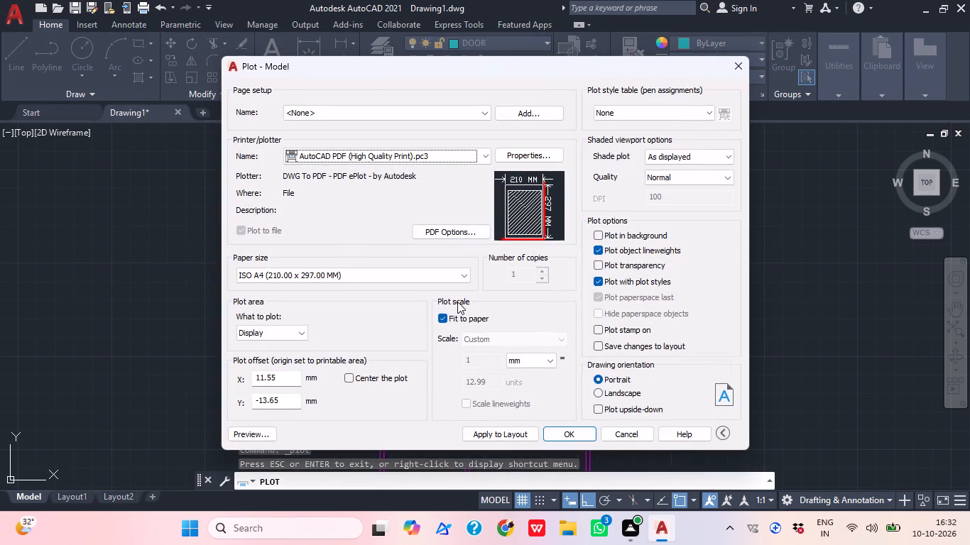
click(730, 69)
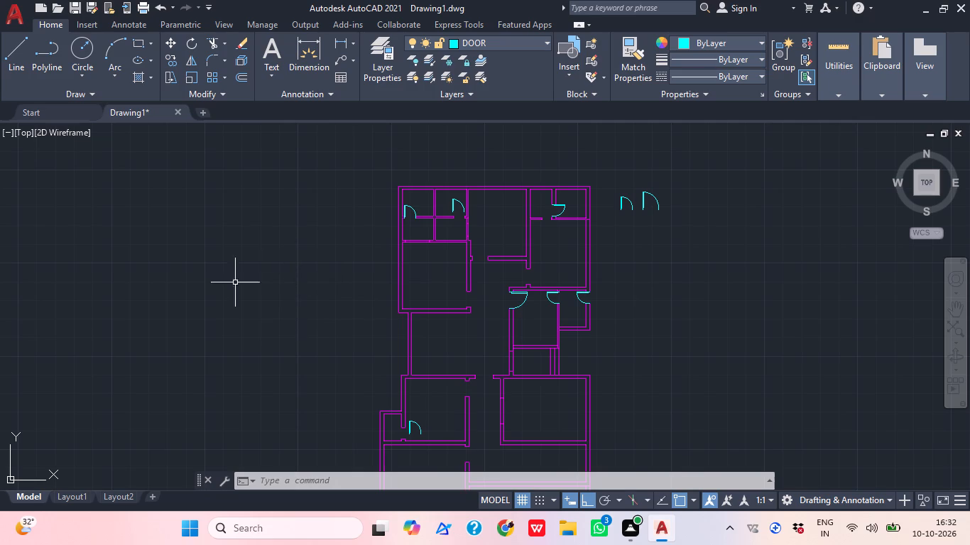
Mirror the large door east of the passage across a vertical axis into the west room's east wall opening, keeping the source door.
scroll(509, 246, up, 1)
middle_drag(449, 263, 449, 297)
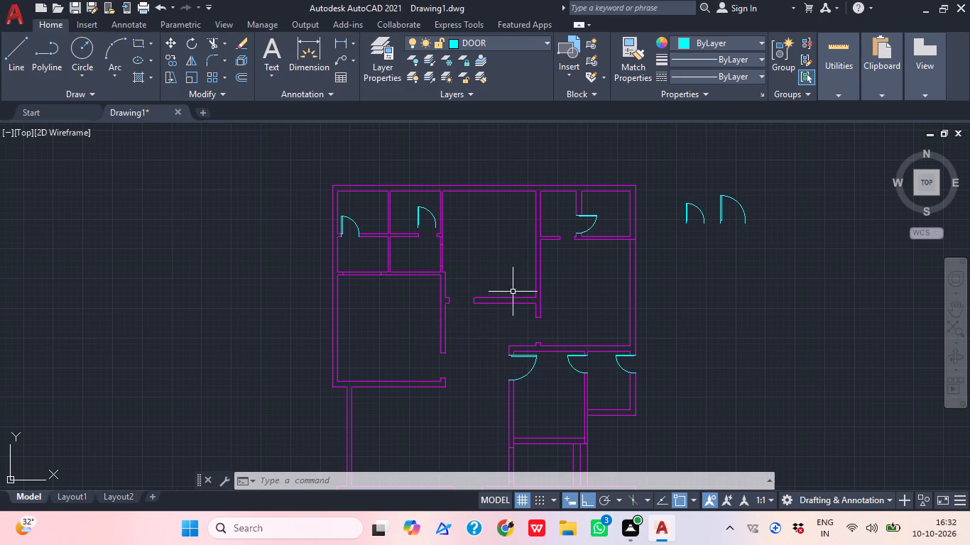
middle_drag(433, 353, 432, 346)
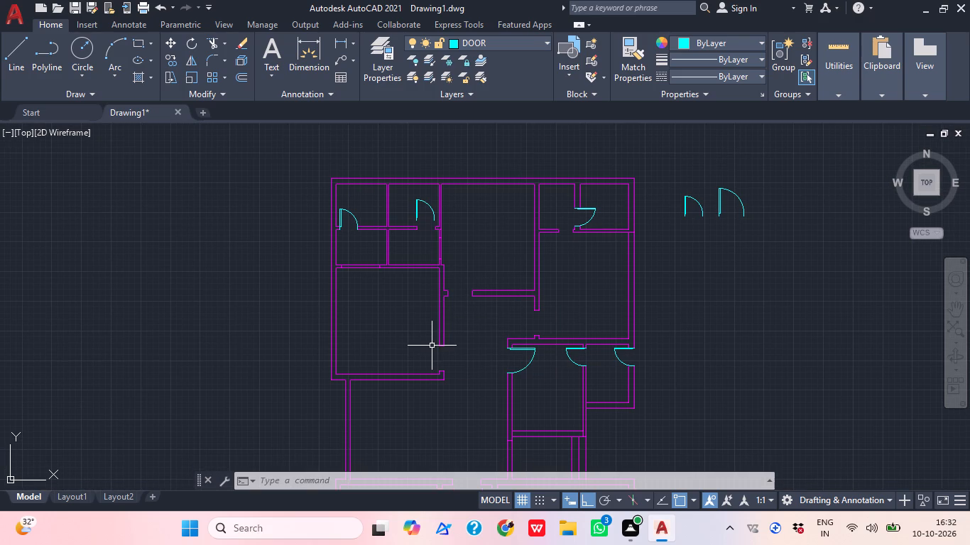
scroll(480, 352, up, 3)
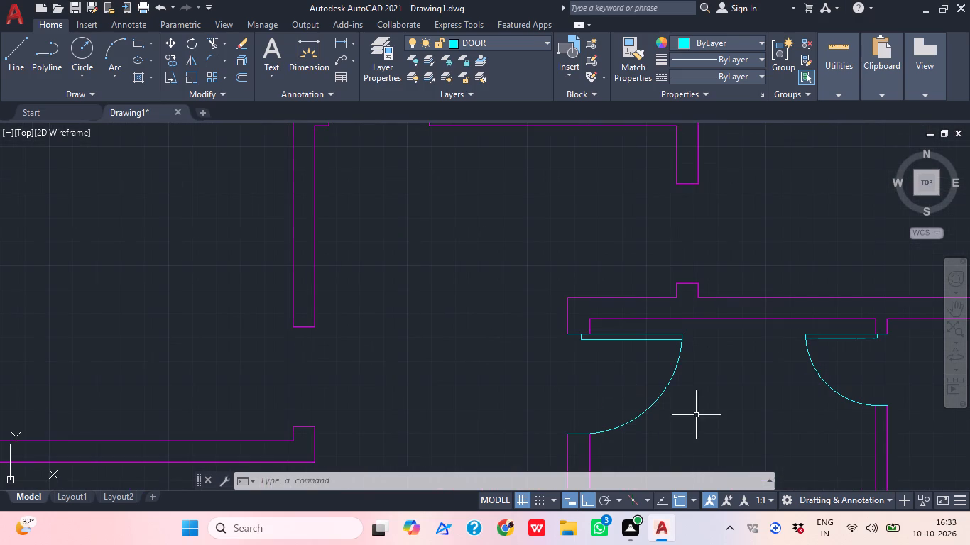
drag(714, 430, 651, 401)
click(605, 382)
text(MI)
key(space)
scroll(626, 378, down, 2)
scroll(556, 285, down, 1)
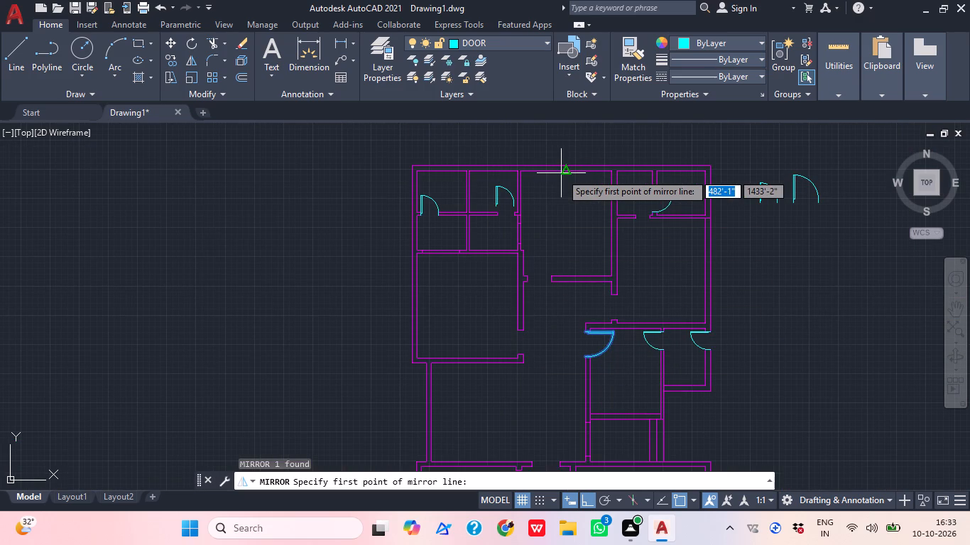
scroll(559, 406, up, 1)
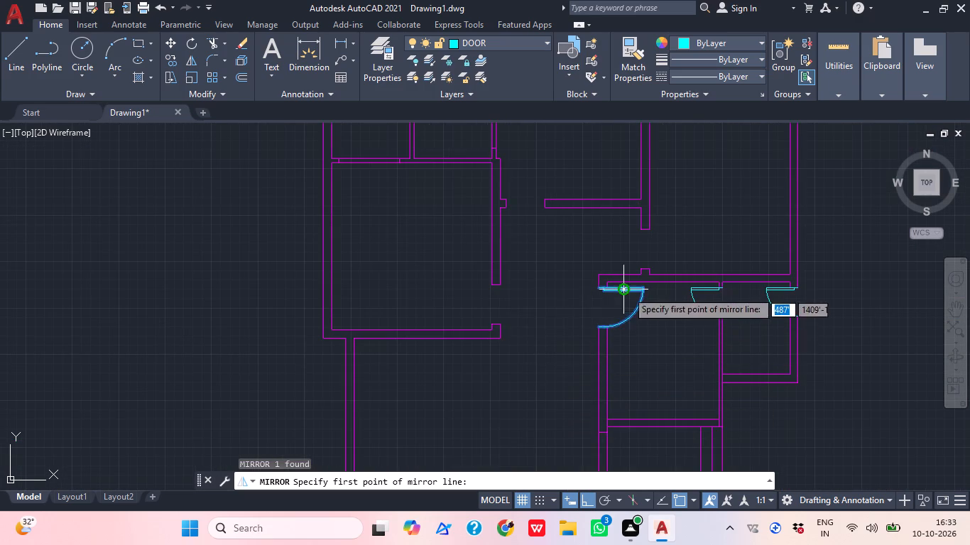
click(555, 209)
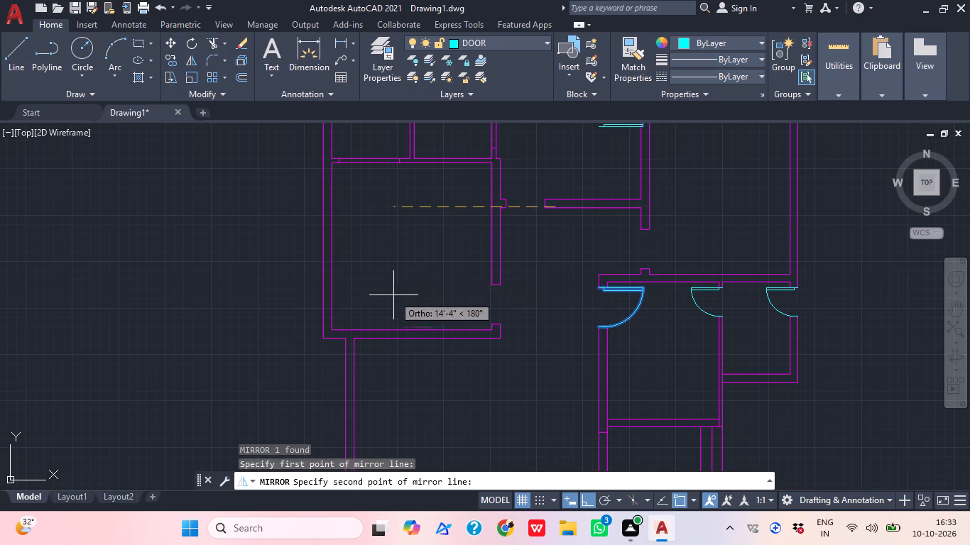
click(535, 358)
scroll(516, 324, up, 2)
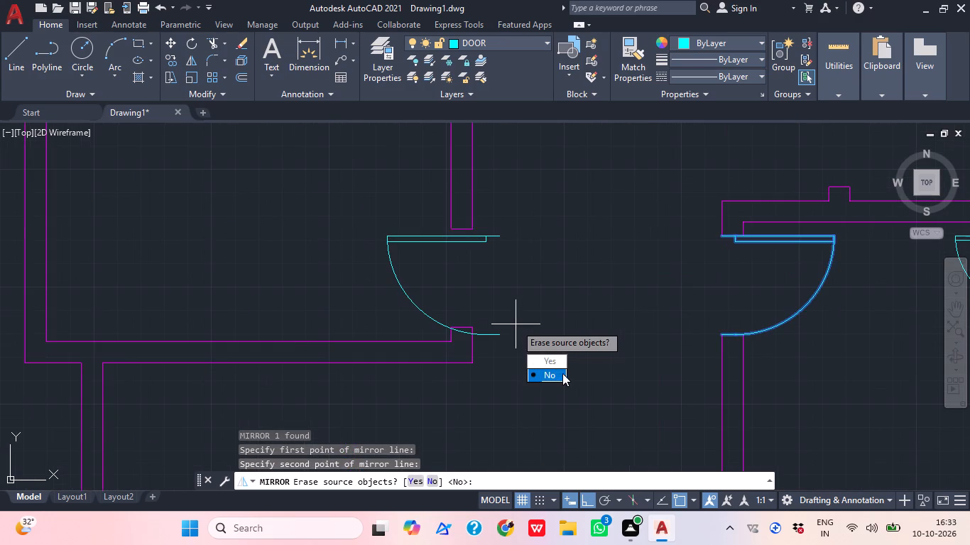
drag(565, 375, 535, 358)
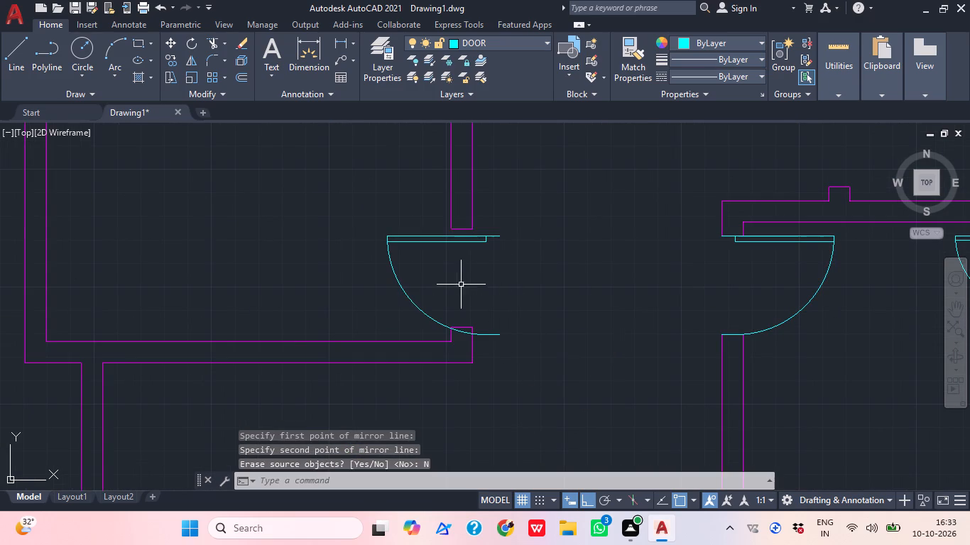
Mirror the new west room door about a horizontal axis along its leaf so it swings north, erasing the source.
click(432, 272)
click(366, 237)
text(MI)
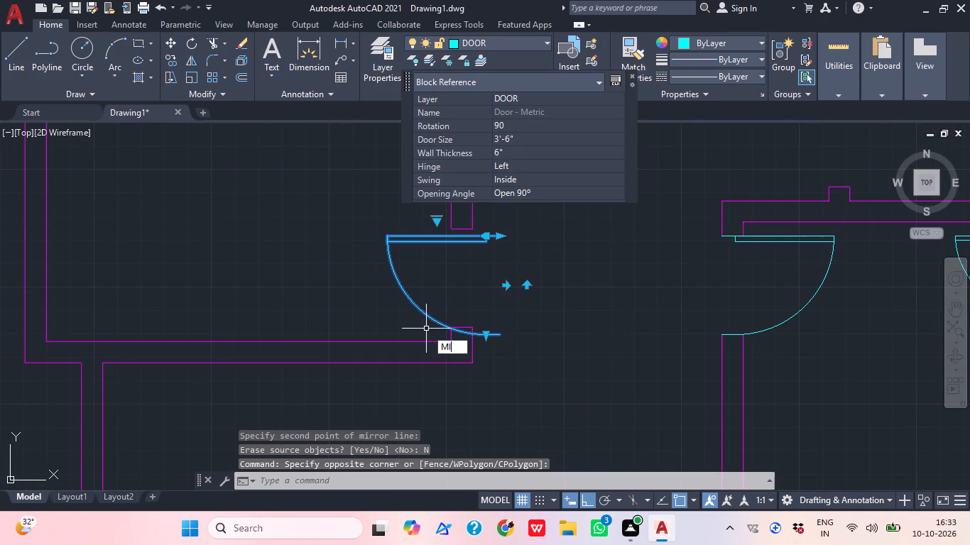
key(space)
click(500, 231)
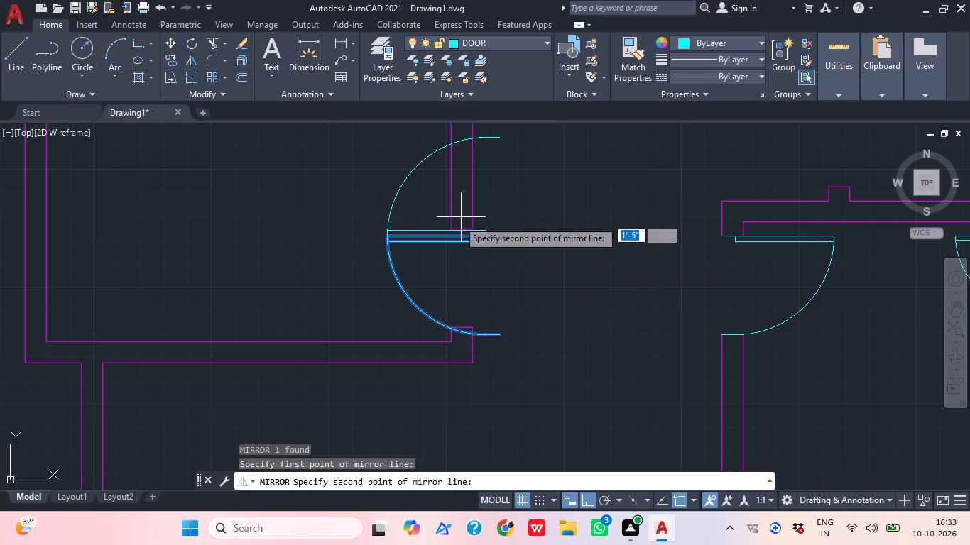
click(298, 399)
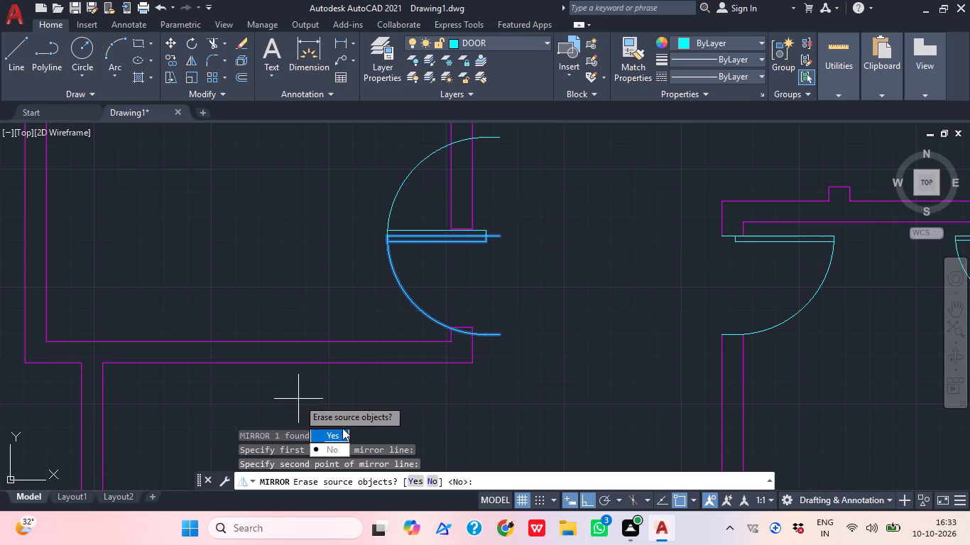
drag(337, 436, 298, 399)
Move the flipped west room door from its hinge-side endpoint onto the passage-side corner of the opening's lower jamb.
drag(411, 251, 405, 246)
click(369, 226)
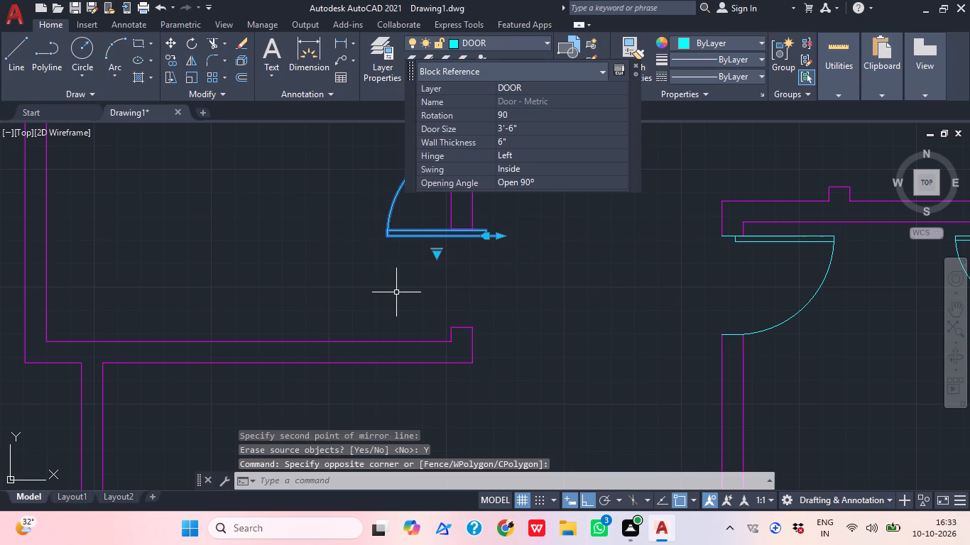
text(M)
key(space)
scroll(479, 241, up, 1)
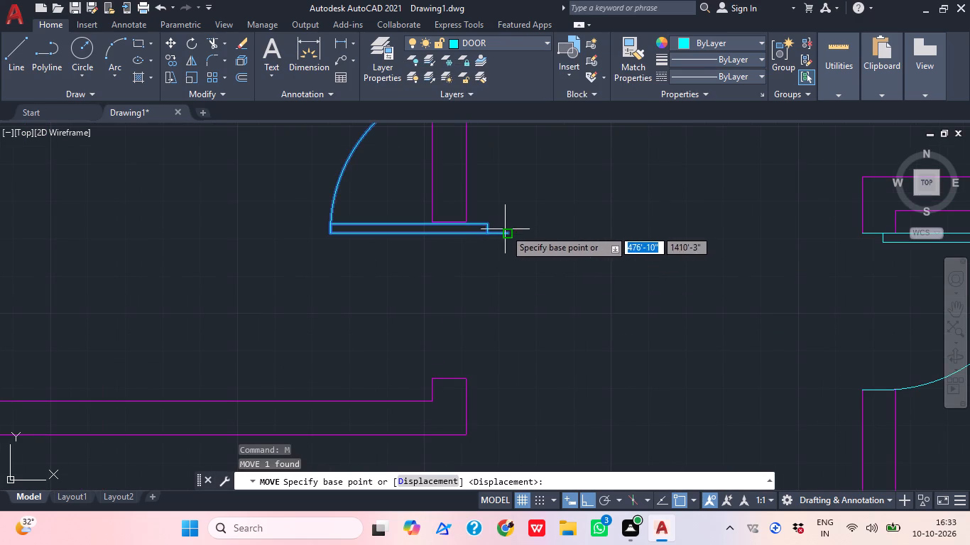
click(504, 229)
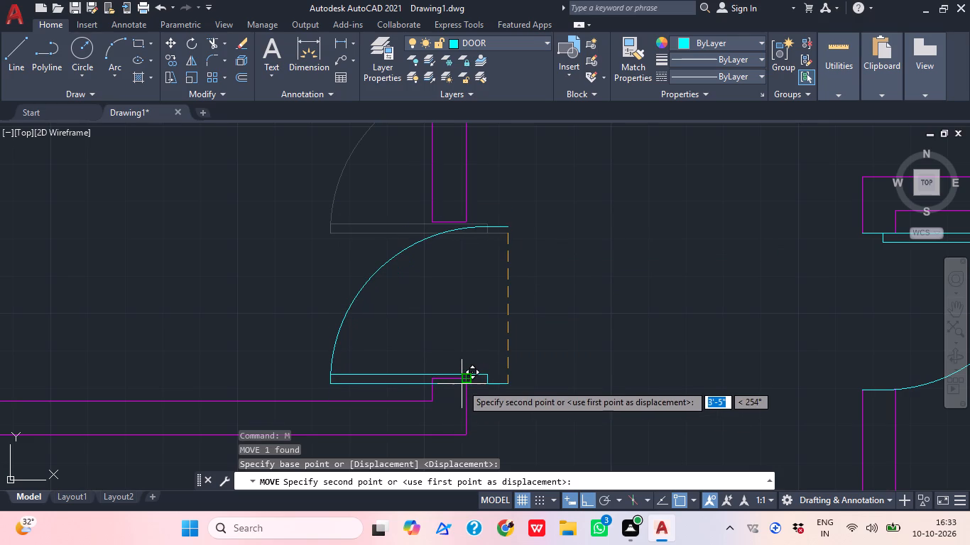
click(466, 386)
scroll(472, 380, down, 2)
middle_drag(537, 366, 452, 351)
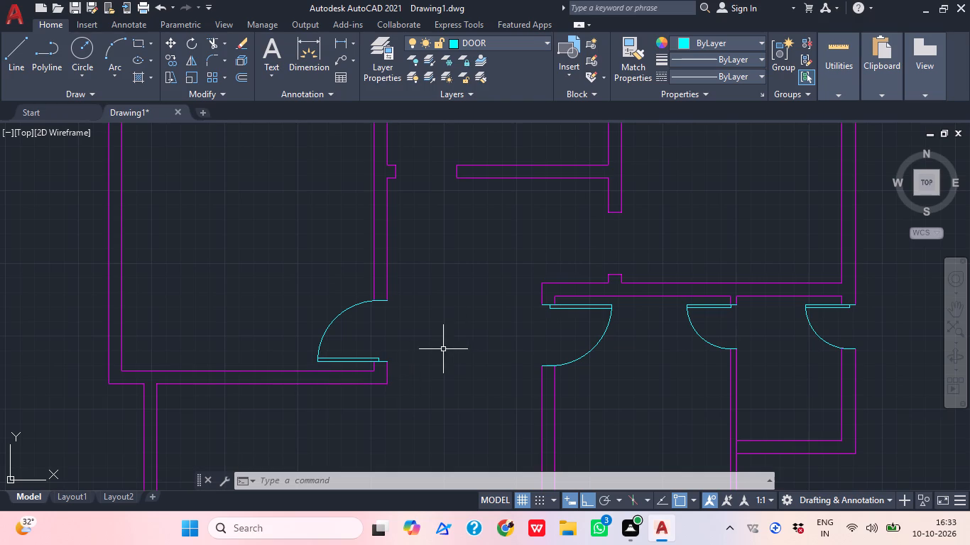
key(Escape)
Copy the west room door by its hinge-side endpoint onto the lower jamb's passage-side corner of the southwest room's east wall opening.
scroll(460, 360, down, 1)
middle_drag(489, 367, 415, 366)
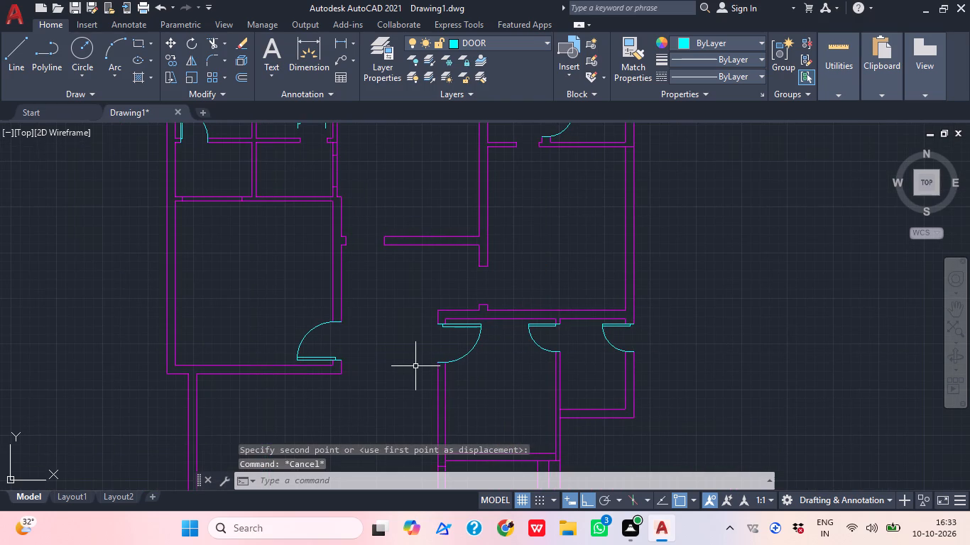
middle_drag(405, 370, 433, 282)
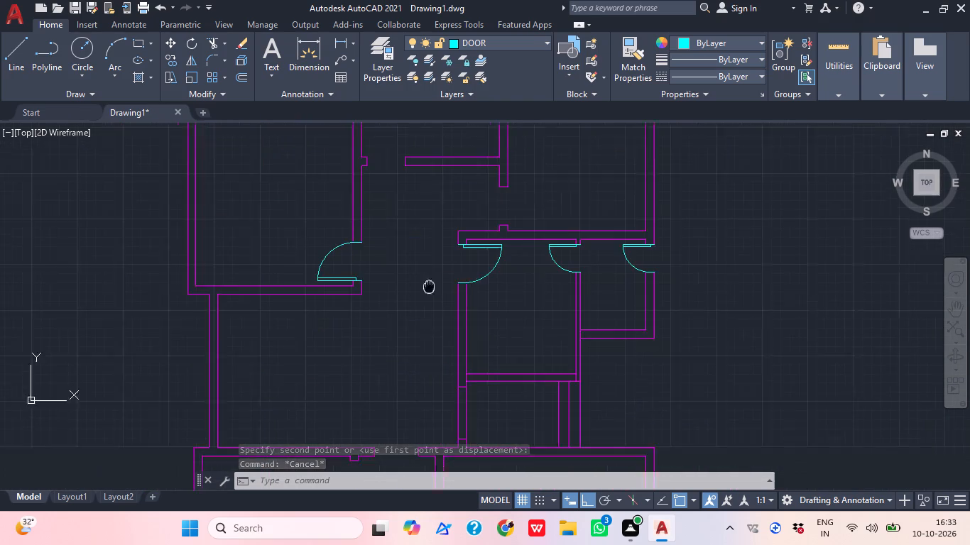
middle_drag(433, 282, 439, 274)
scroll(425, 351, down, 1)
middle_drag(399, 415, 398, 365)
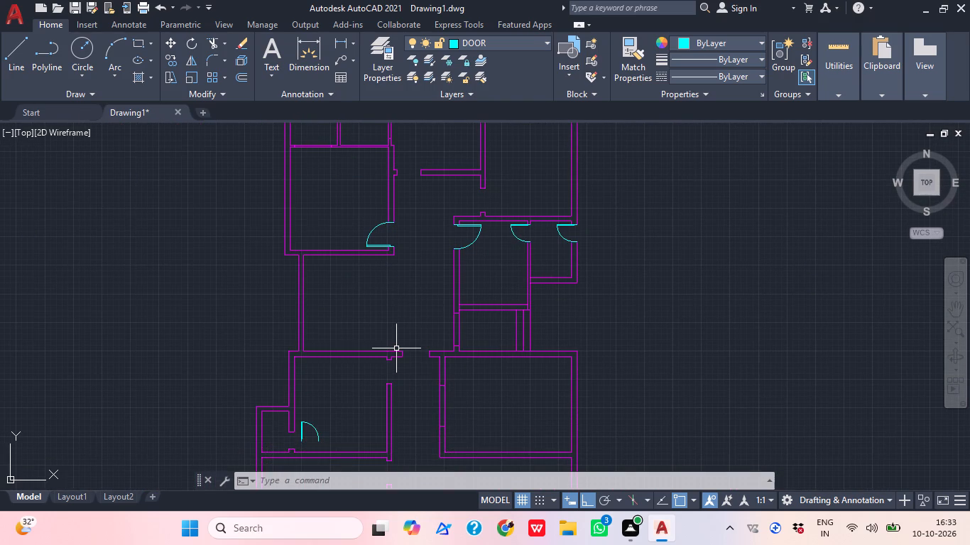
click(384, 232)
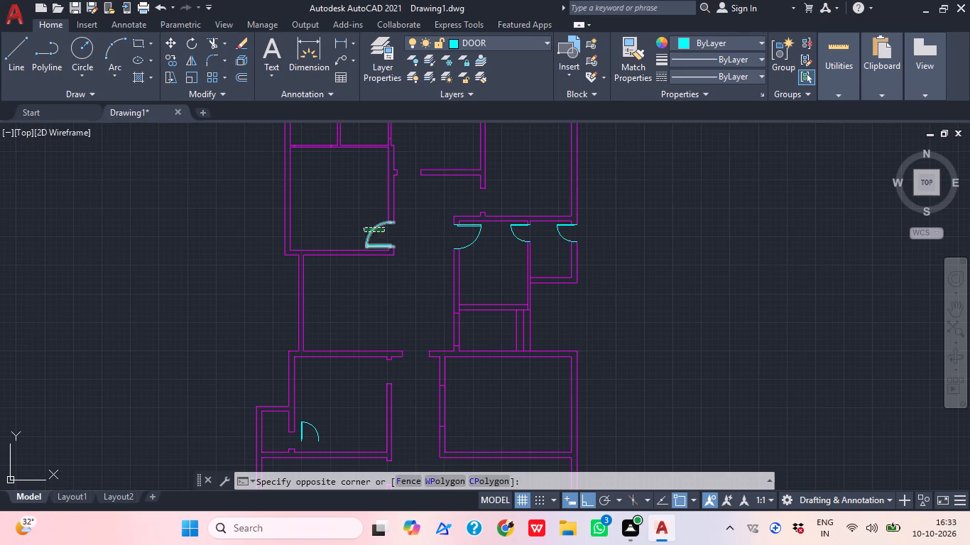
click(364, 228)
text(CO)
key(space)
scroll(403, 261, up, 2)
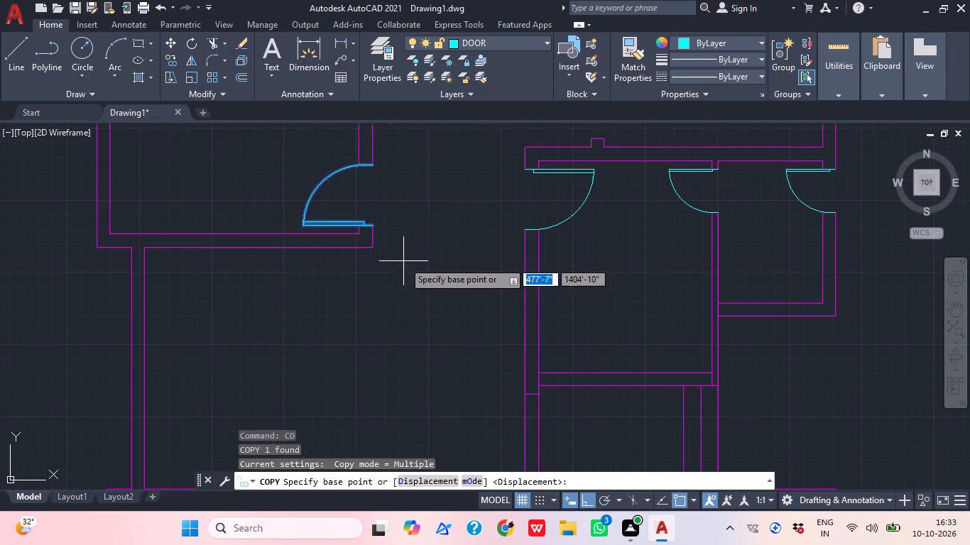
click(377, 229)
middle_drag(407, 296, 405, 188)
middle_drag(382, 375, 408, 243)
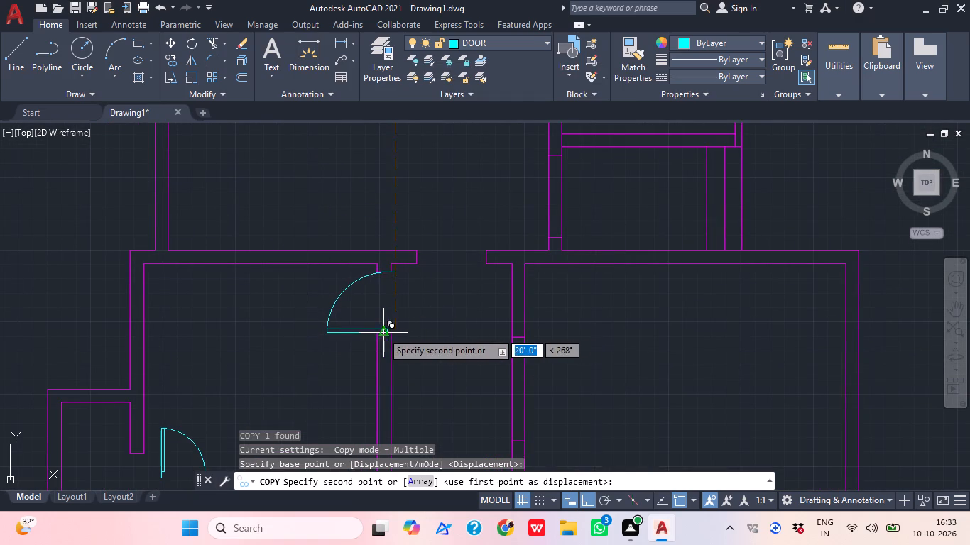
scroll(382, 332, up, 7)
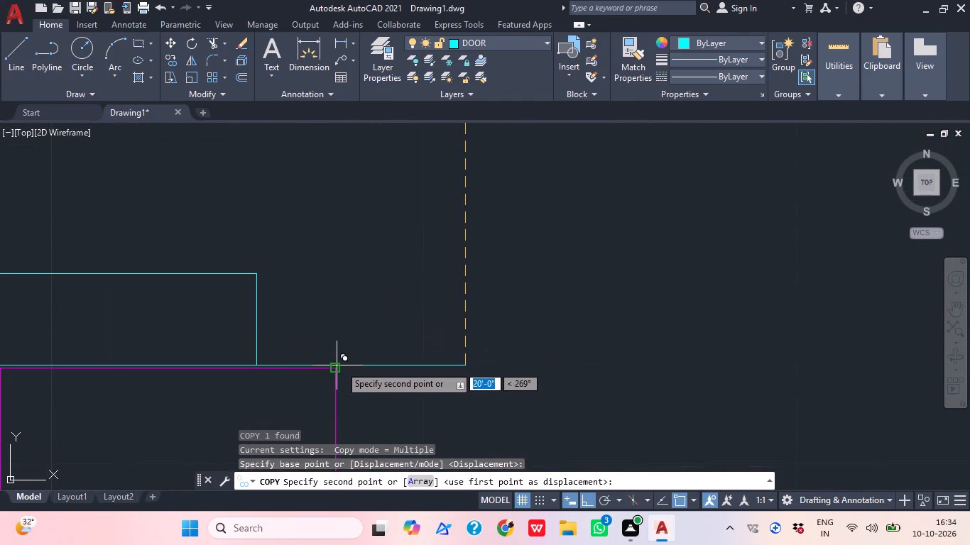
click(337, 365)
scroll(420, 333, down, 1)
key(Escape)
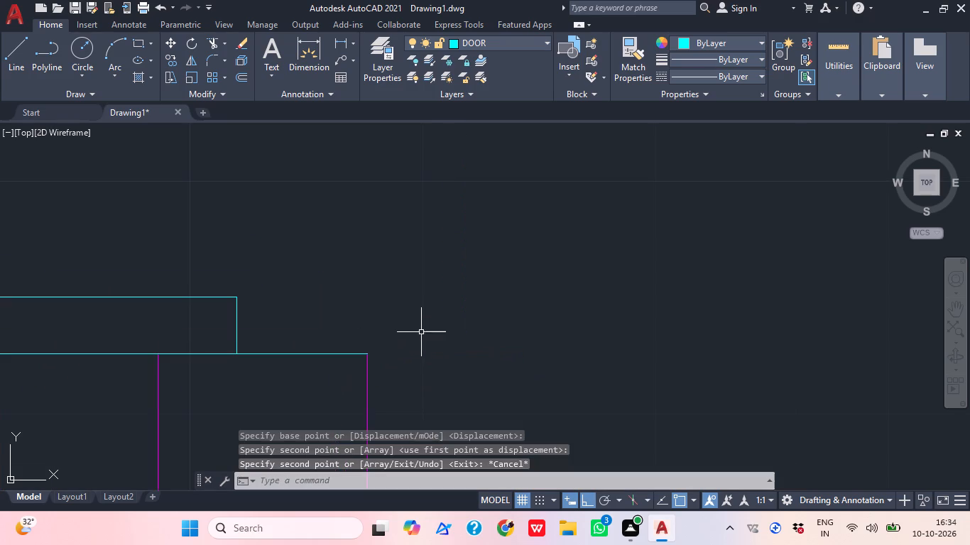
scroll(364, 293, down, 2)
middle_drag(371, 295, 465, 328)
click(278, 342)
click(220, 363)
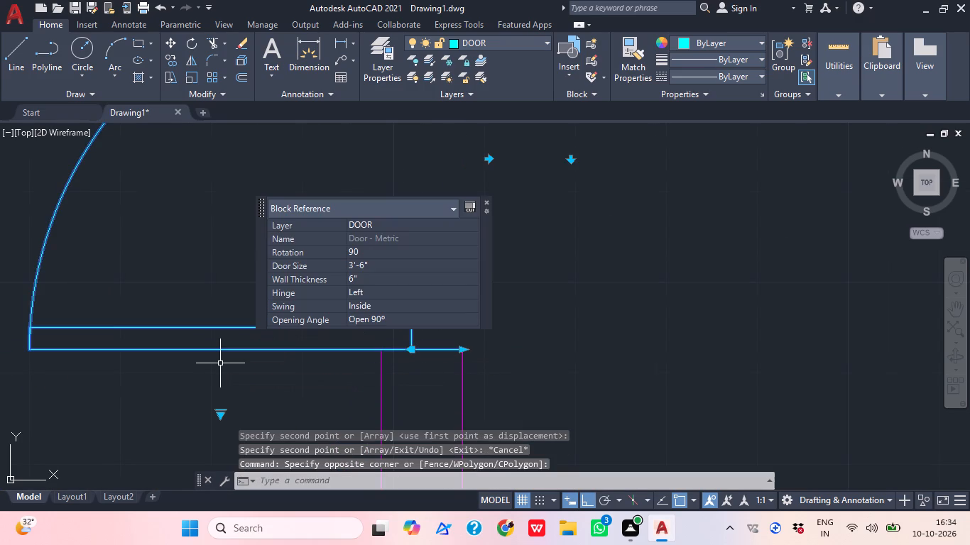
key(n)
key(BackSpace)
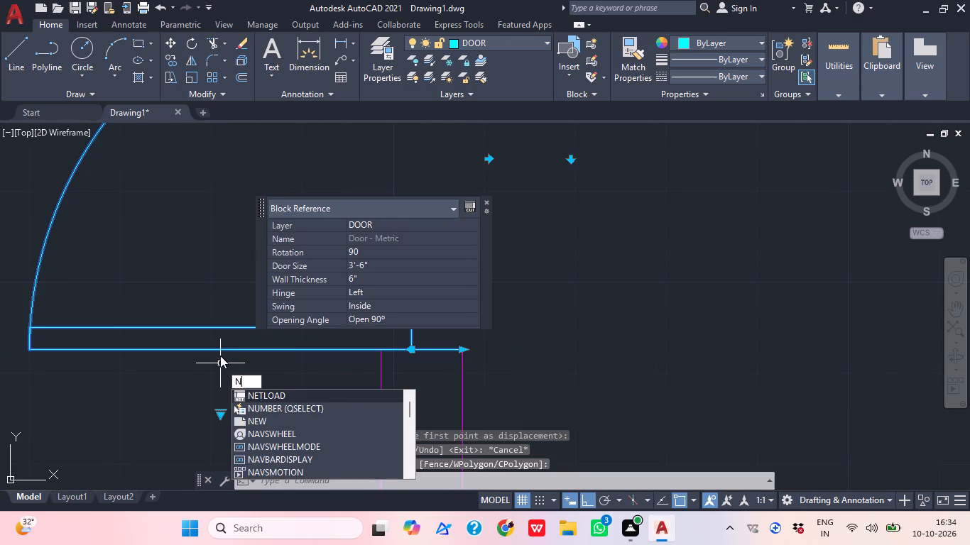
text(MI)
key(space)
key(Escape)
Mirror the southwest room's copied door about a horizontal axis along its leaf so it swings south, erasing the source.
click(300, 336)
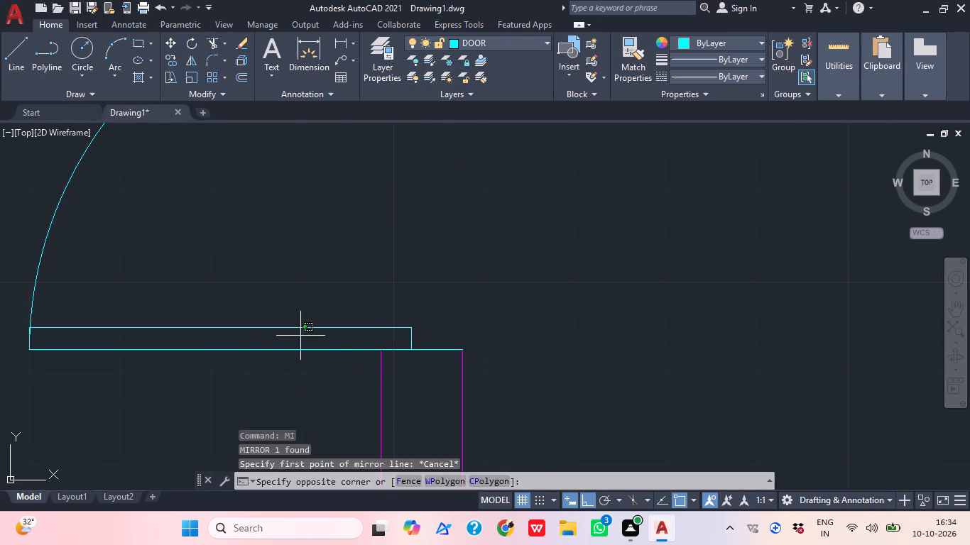
click(242, 312)
key(m)
text(I)
key(space)
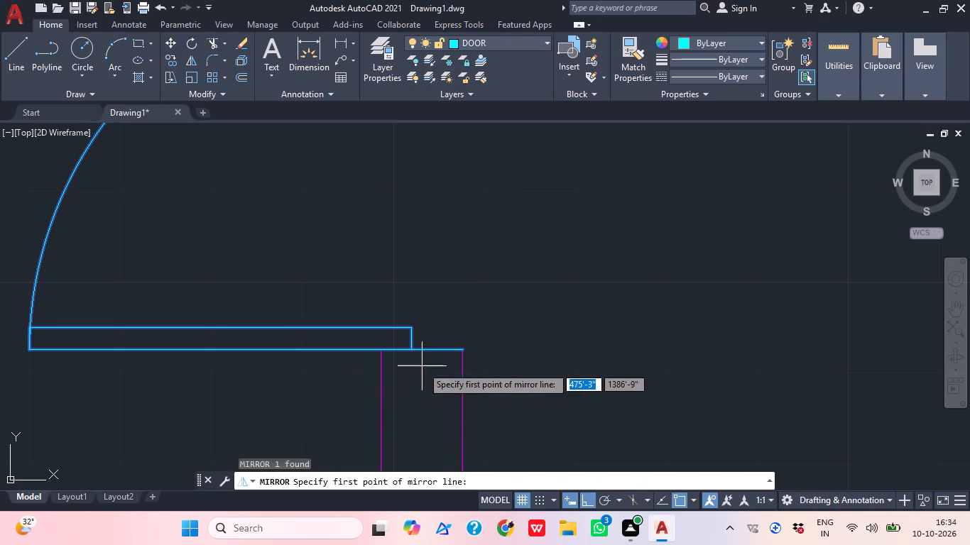
click(457, 353)
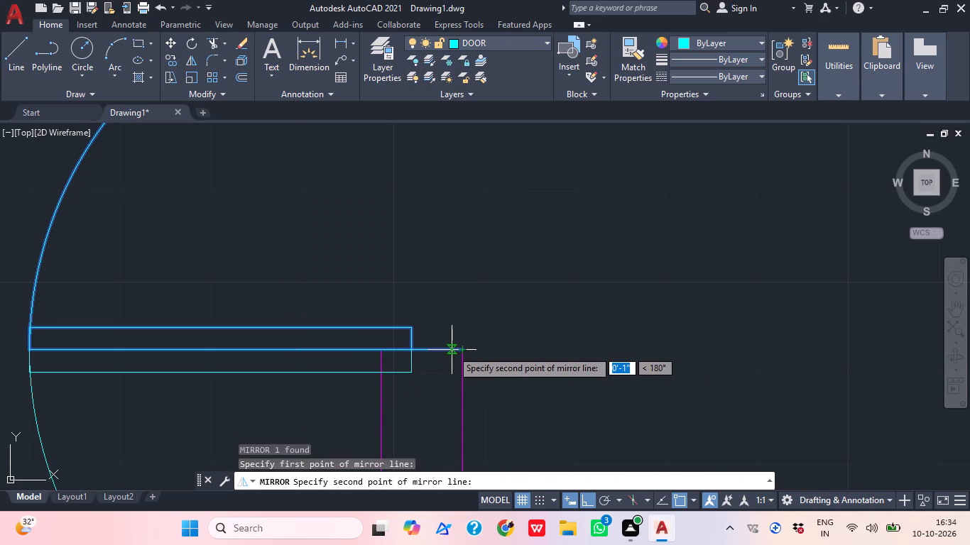
scroll(469, 307, down, 2)
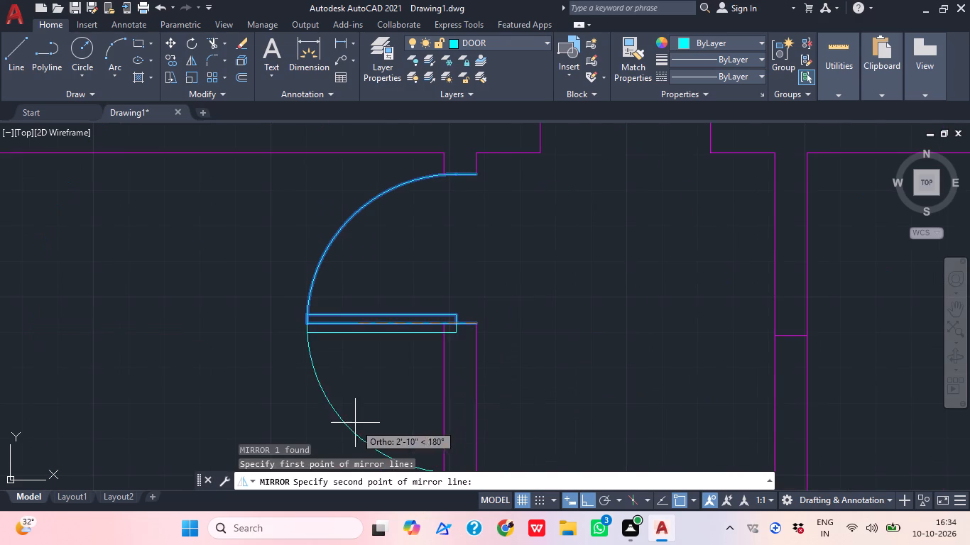
scroll(400, 367, down, 1)
middle_drag(401, 365, 416, 283)
drag(266, 364, 274, 362)
click(300, 392)
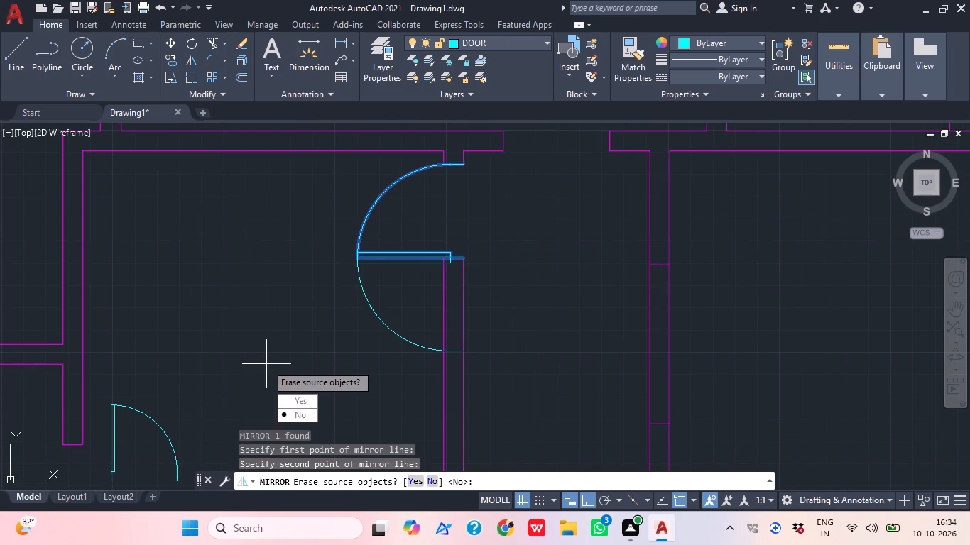
drag(324, 423, 300, 392)
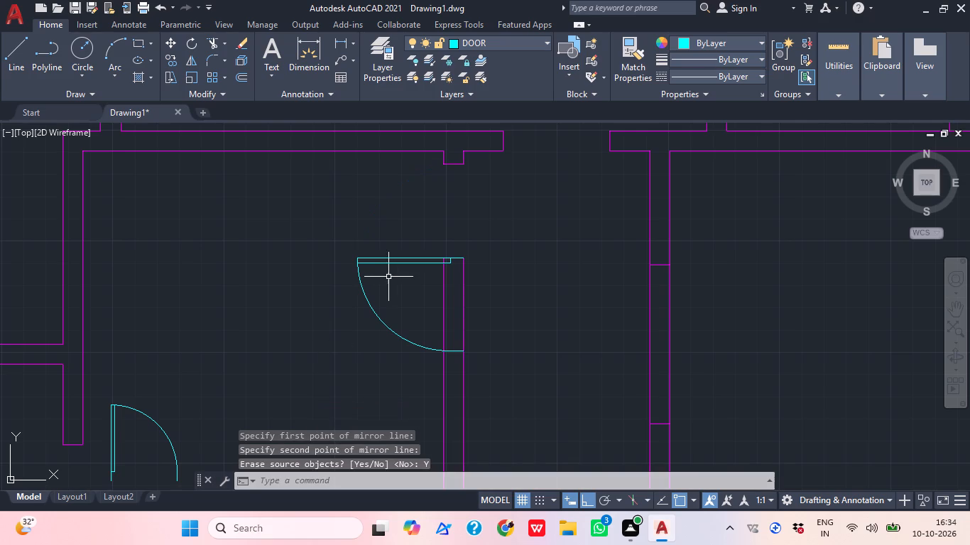
Move the flipped southwest room door from its hinge-side endpoint onto the passage-side corner of the opening's upper jamb.
click(390, 268)
click(352, 258)
text(M)
key(space)
scroll(462, 269, up, 2)
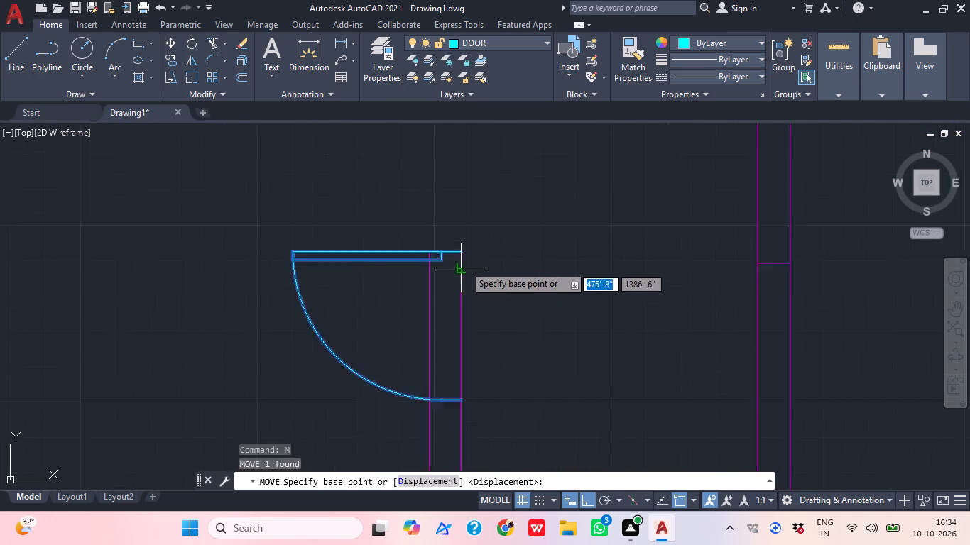
scroll(465, 265, up, 1)
click(449, 236)
middle_drag(468, 231, 506, 492)
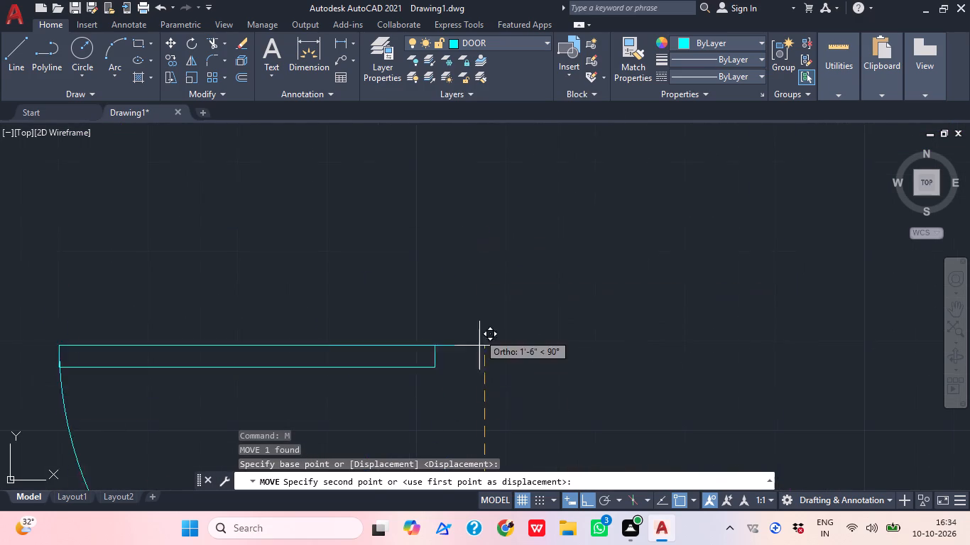
scroll(478, 294, down, 1)
middle_drag(477, 294, 408, 419)
scroll(418, 317, up, 2)
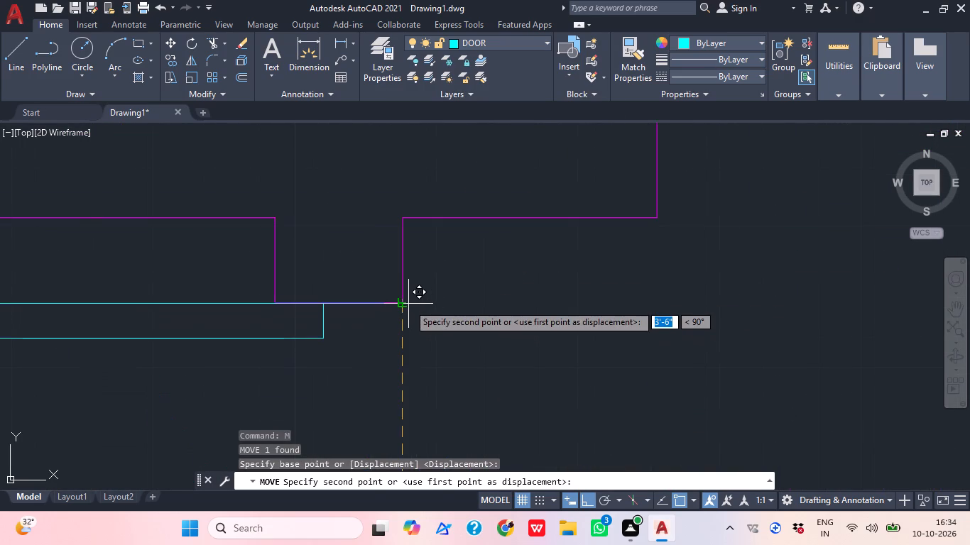
click(408, 304)
Copy the southwest room door by its hinge-side endpoint onto the upper jamb's passage-side corner of the opening in the room directly south.
scroll(503, 262, down, 3)
middle_drag(558, 370, 474, 396)
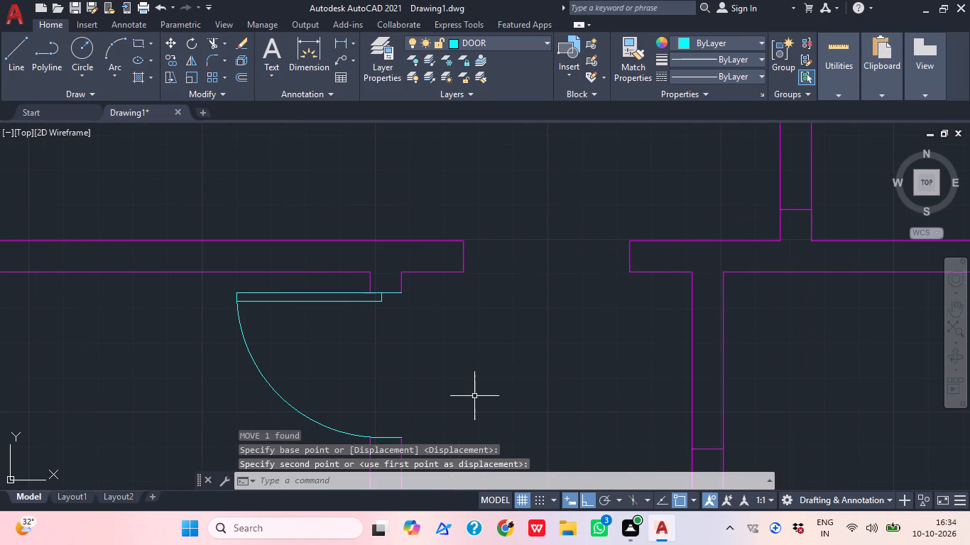
middle_drag(479, 405, 499, 358)
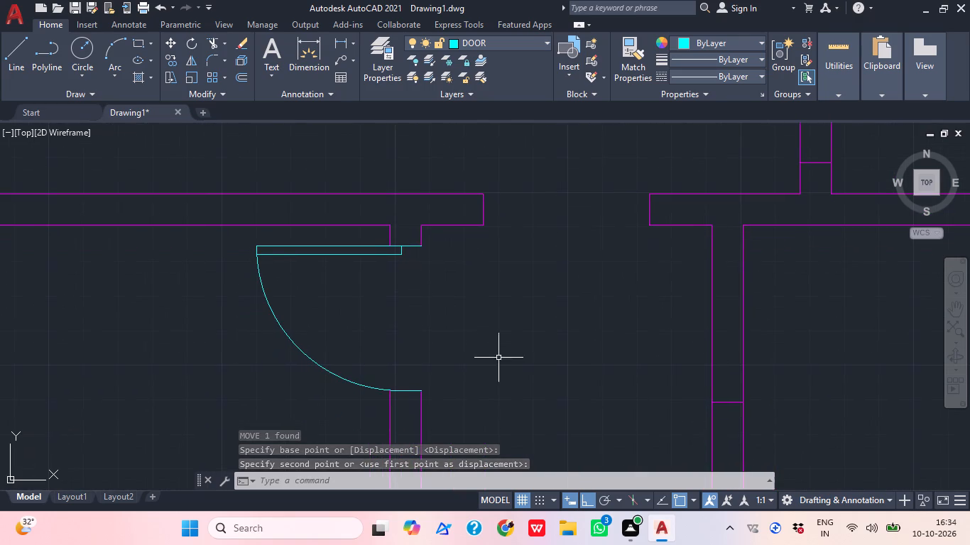
drag(346, 352, 339, 351)
click(229, 341)
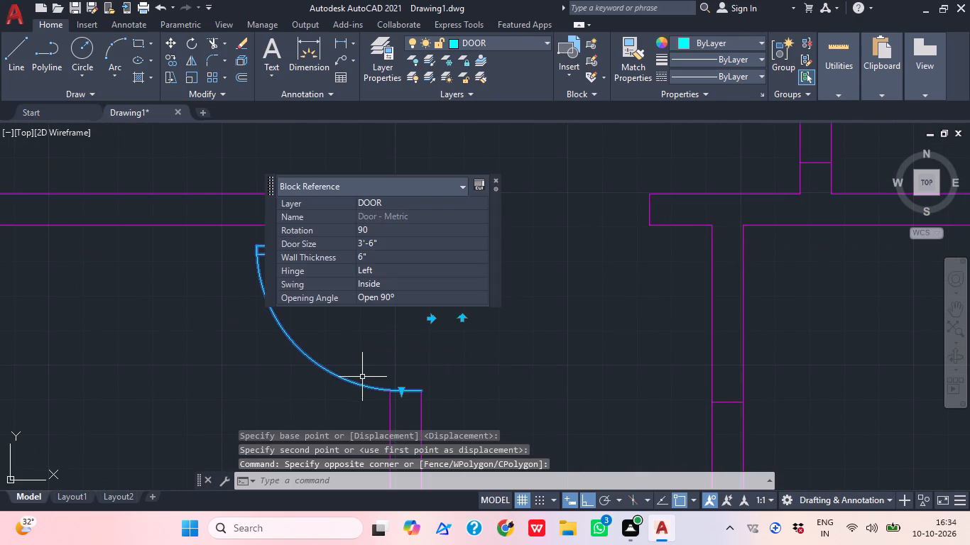
text(CO)
key(space)
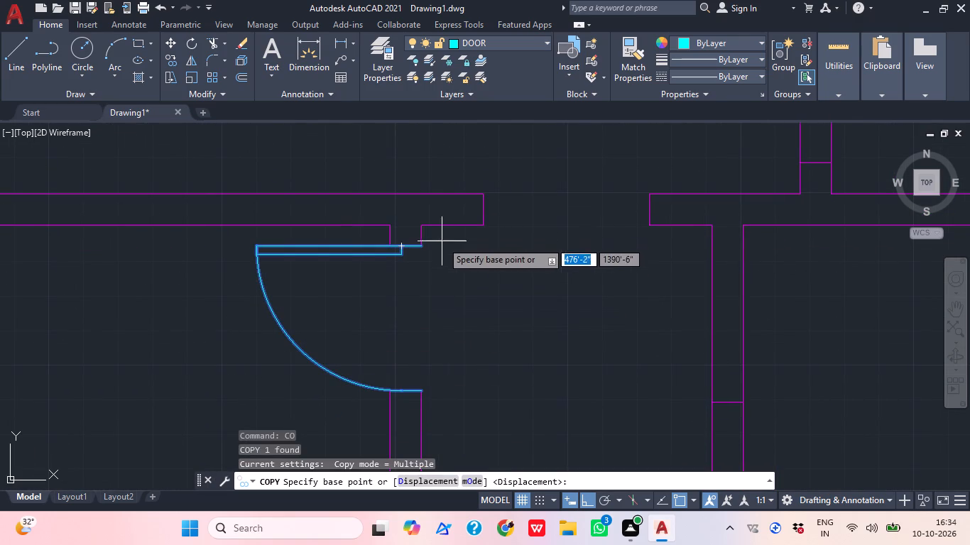
click(417, 246)
middle_drag(466, 301, 398, 170)
middle_drag(423, 291, 432, 155)
scroll(443, 266, down, 1)
middle_drag(443, 267, 456, 78)
scroll(393, 295, up, 1)
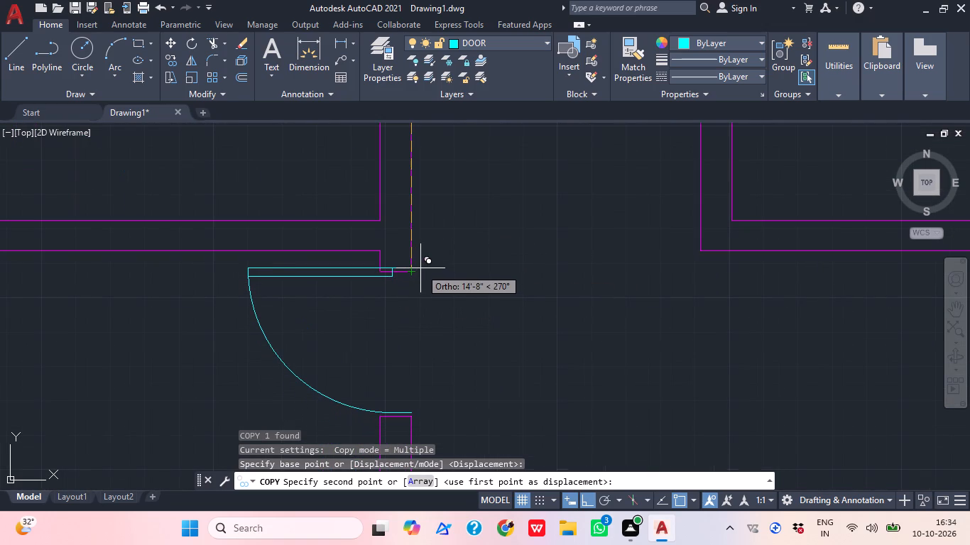
scroll(407, 275, up, 2)
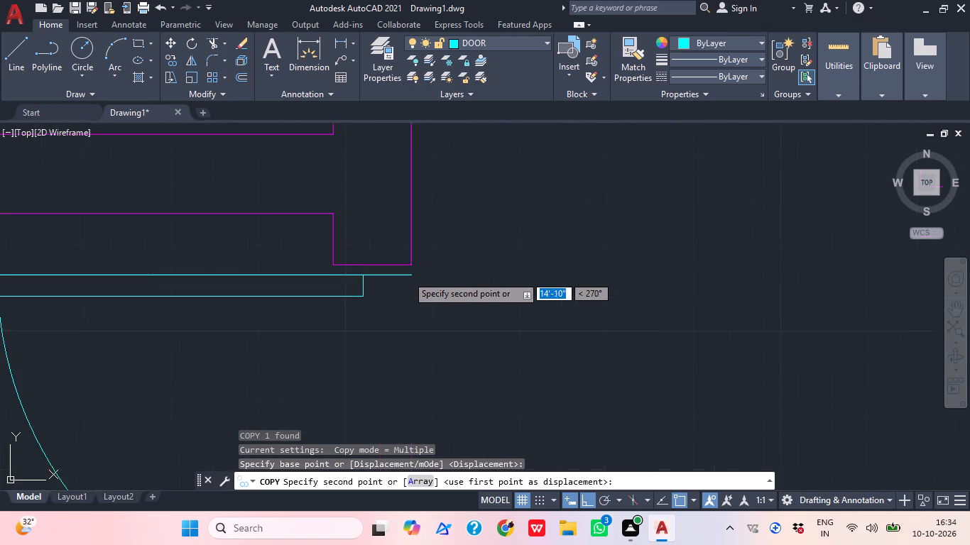
click(408, 268)
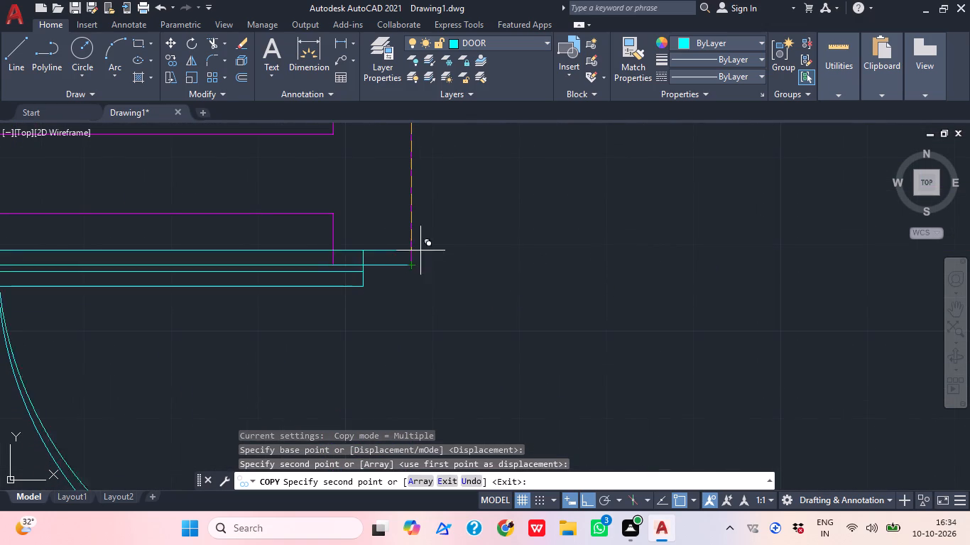
scroll(437, 234, down, 4)
middle_drag(505, 287, 420, 384)
key(Escape)
Rotate the loose 2'-6" door in the southwest room 90° counterclockwise about its hinge-side endpoint so its leaf points west.
scroll(485, 335, down, 2)
middle_drag(498, 338, 459, 360)
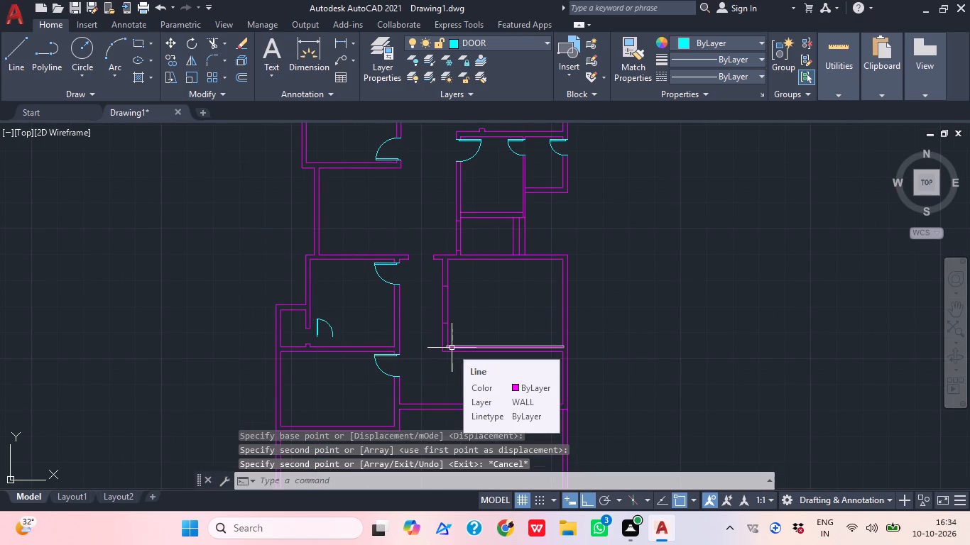
scroll(303, 330, up, 3)
click(433, 337)
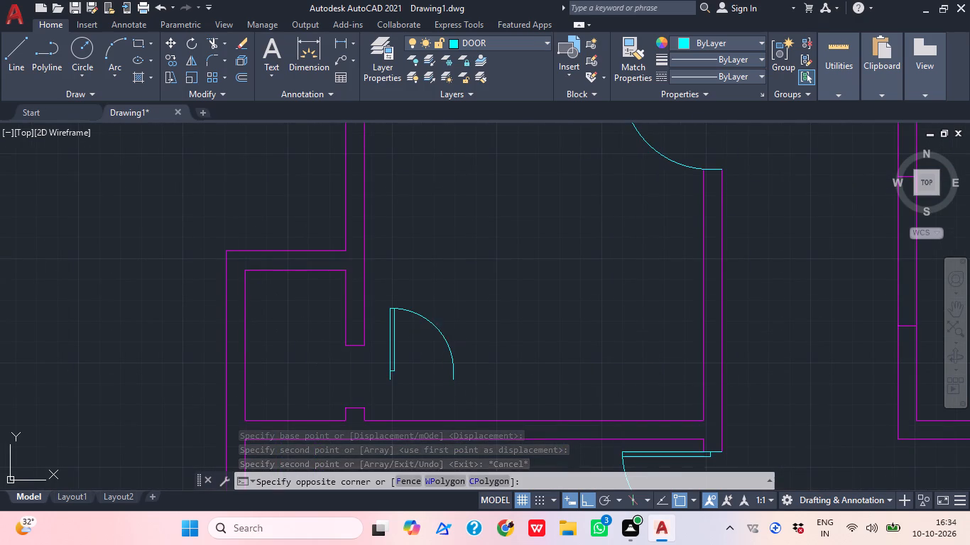
click(380, 343)
key(r)
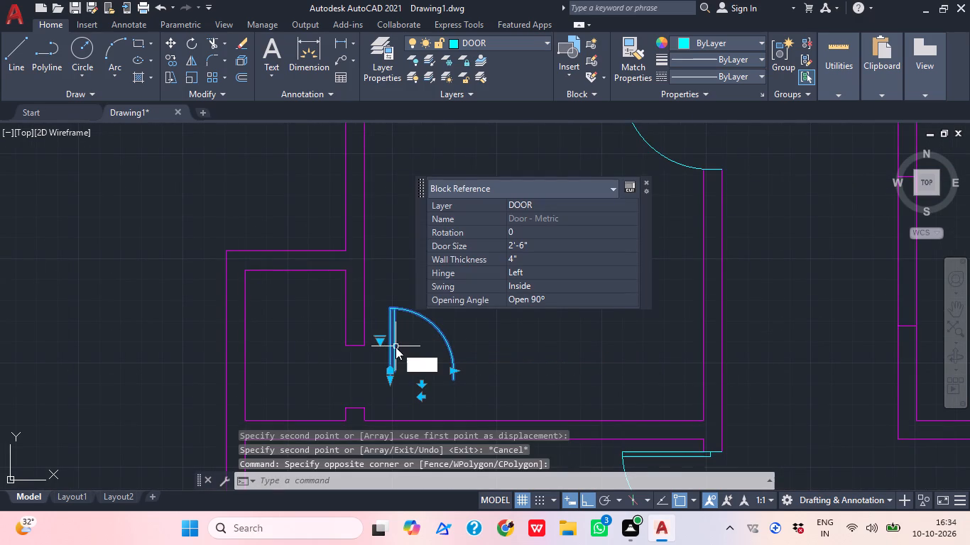
key(o)
key(space)
scroll(410, 359, up, 2)
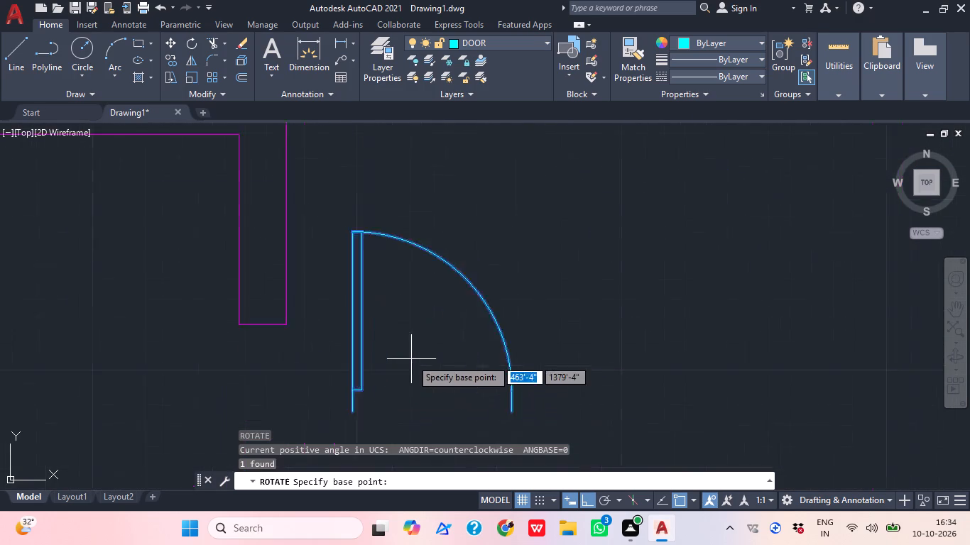
click(359, 412)
scroll(446, 317, down, 1)
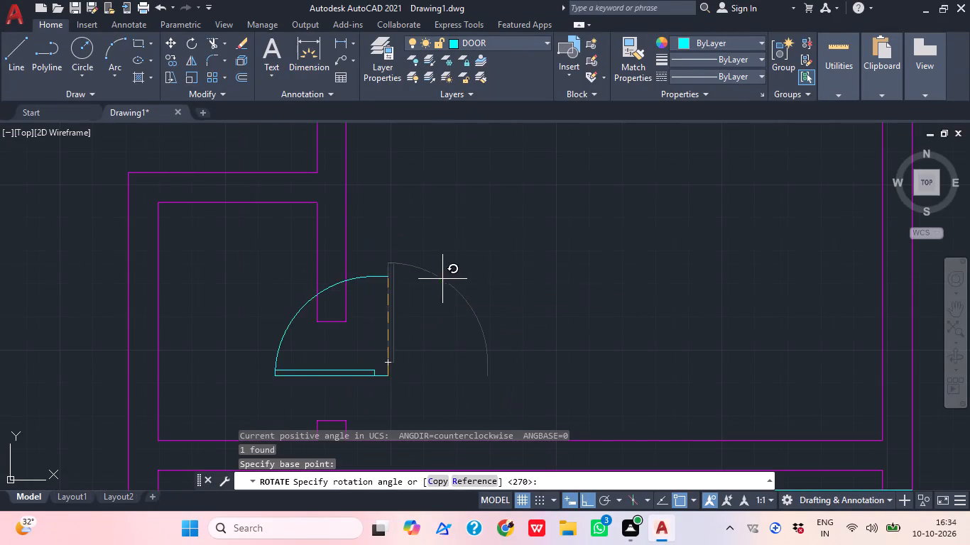
click(396, 248)
Move the rotated 2'-6" door by its hinge-side endpoint onto the lower jamb's east corner of the small attached room's opening.
middle_drag(418, 329, 478, 292)
click(433, 338)
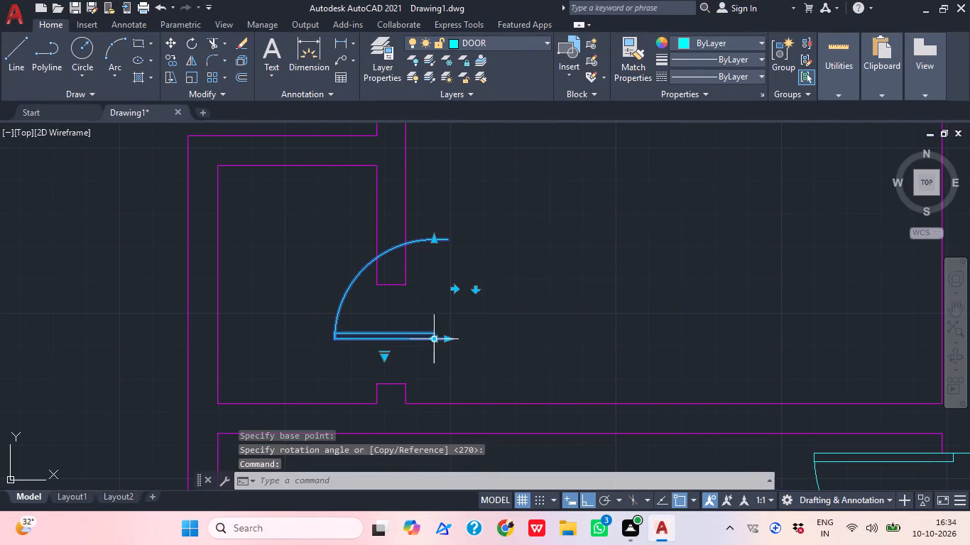
text(M)
key(space)
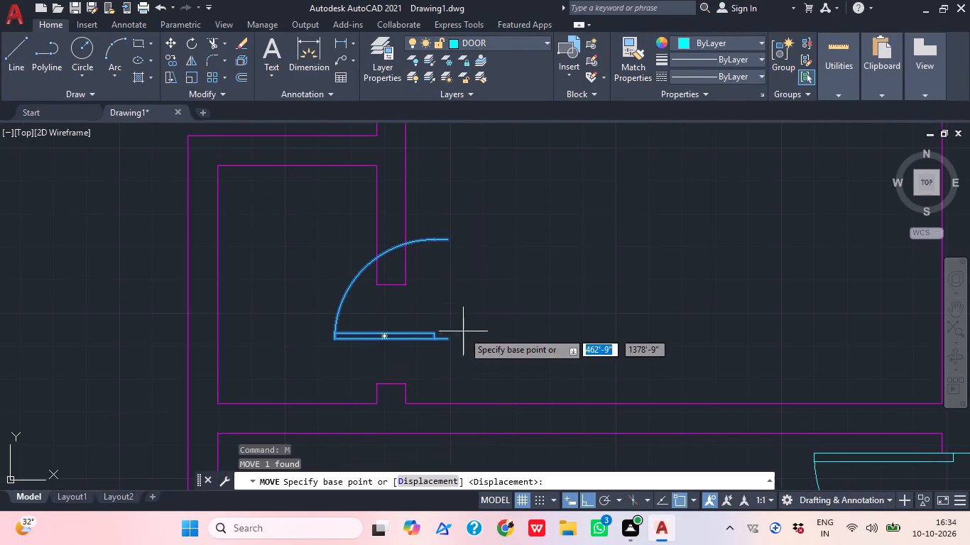
scroll(463, 331, up, 3)
click(388, 375)
middle_drag(494, 307, 543, 246)
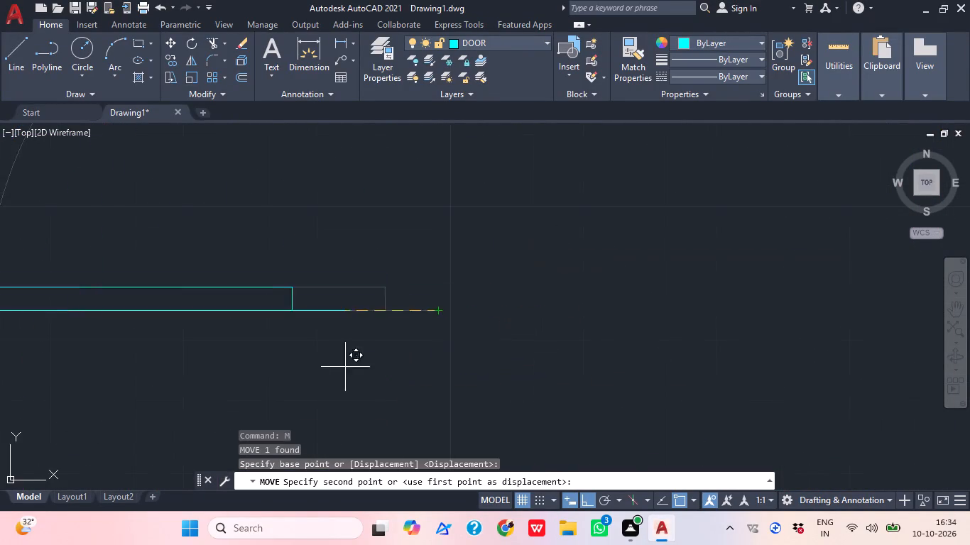
middle_drag(288, 411, 484, 249)
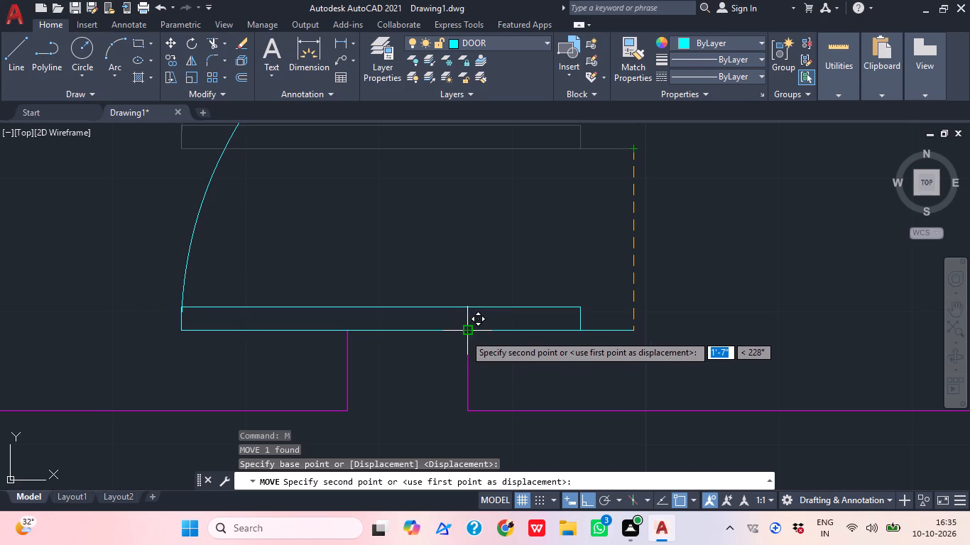
click(464, 334)
Examine the whole floor plan for the placed doors and the wall openings along the central passage.
scroll(483, 336, down, 2)
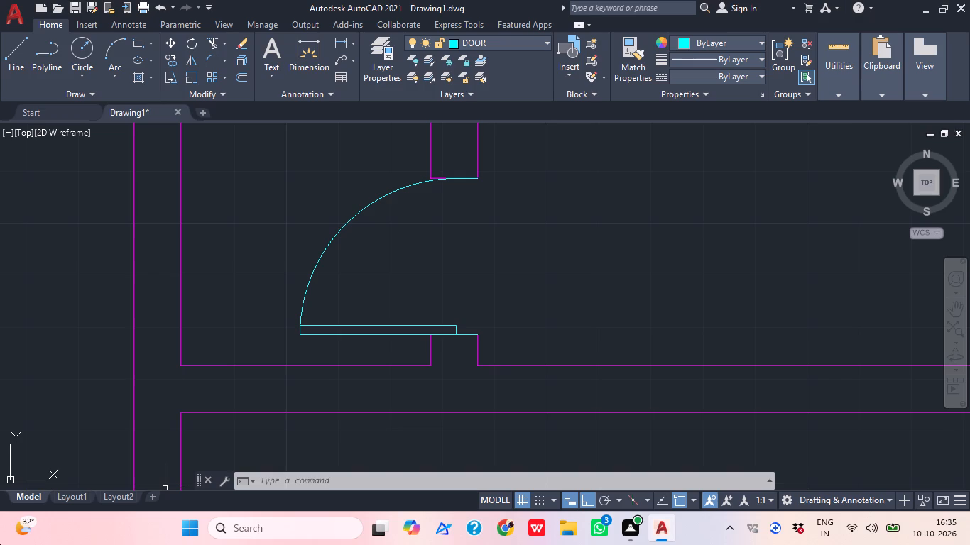
scroll(0, 543, down, 1)
middle_drag(596, 282, 449, 330)
scroll(567, 304, down, 1)
middle_drag(596, 307, 505, 295)
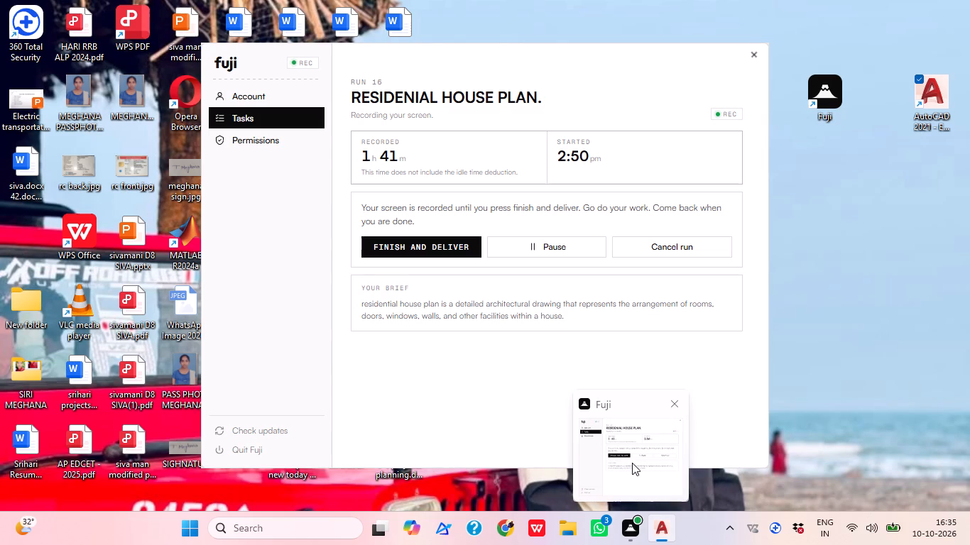
scroll(643, 358, down, 2)
middle_drag(669, 347, 583, 390)
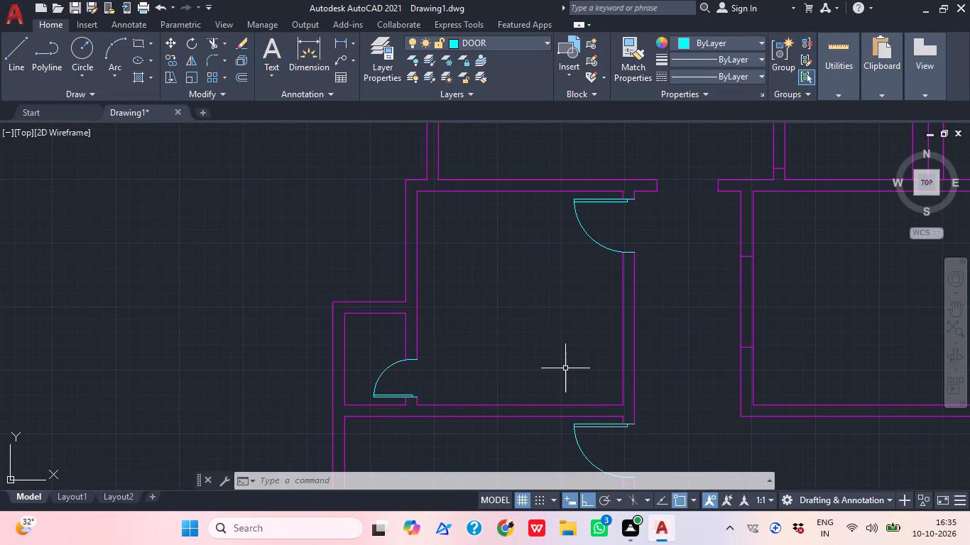
middle_drag(636, 343, 452, 375)
scroll(526, 320, down, 1)
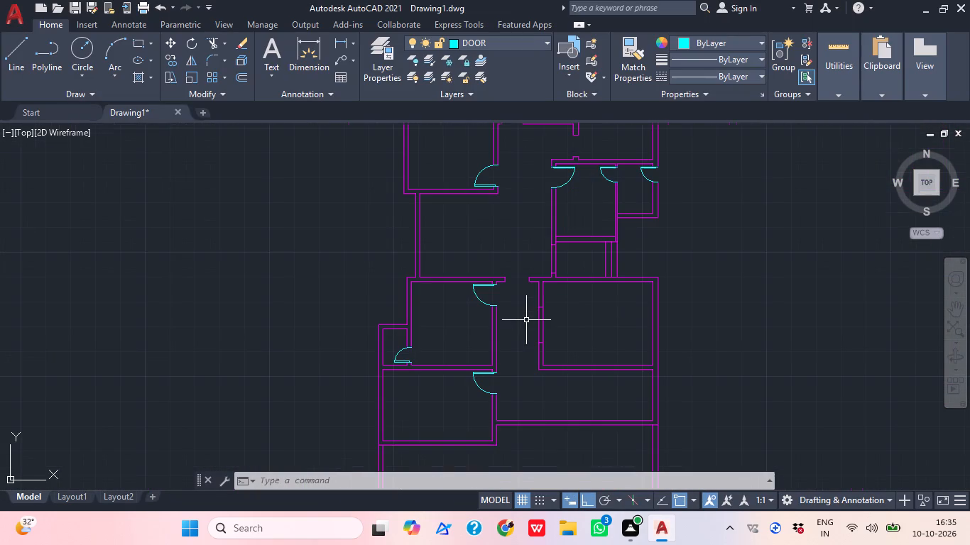
scroll(526, 320, down, 1)
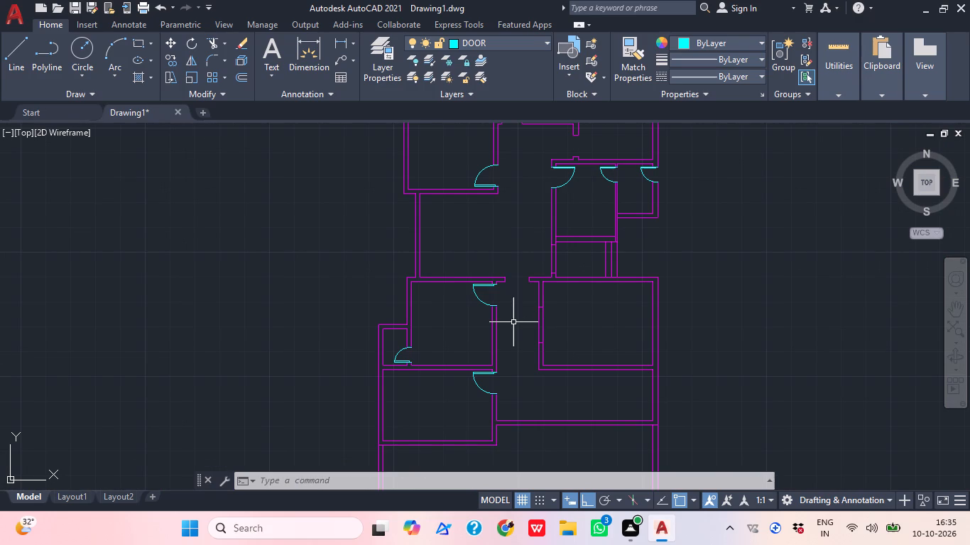
middle_drag(580, 314, 483, 329)
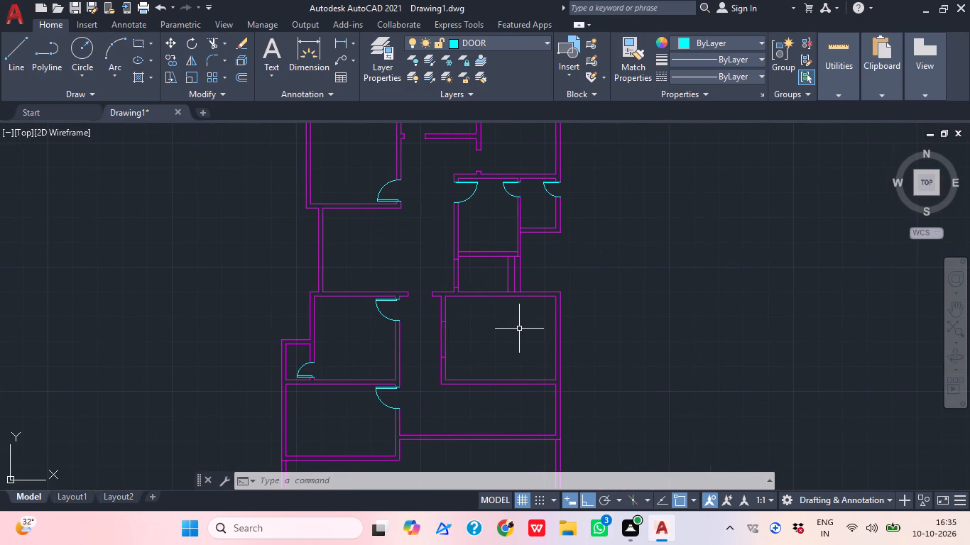
middle_drag(606, 329, 518, 319)
scroll(589, 326, down, 1)
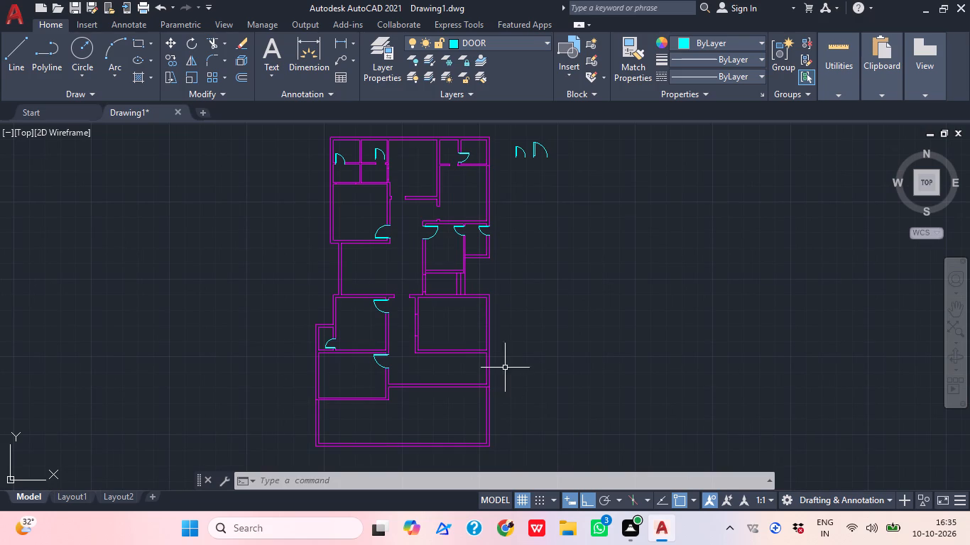
middle_drag(491, 350, 445, 353)
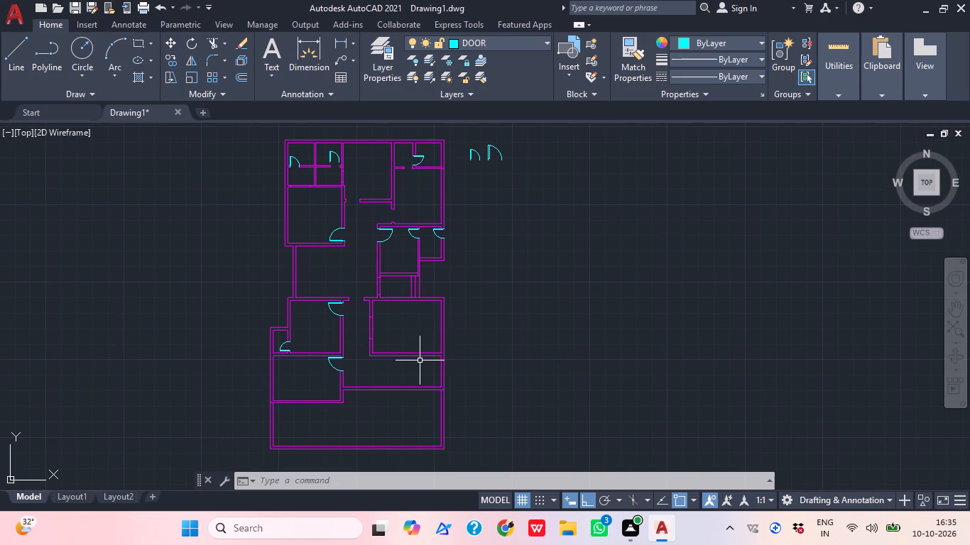
scroll(425, 287, up, 2)
middle_drag(418, 283, 473, 282)
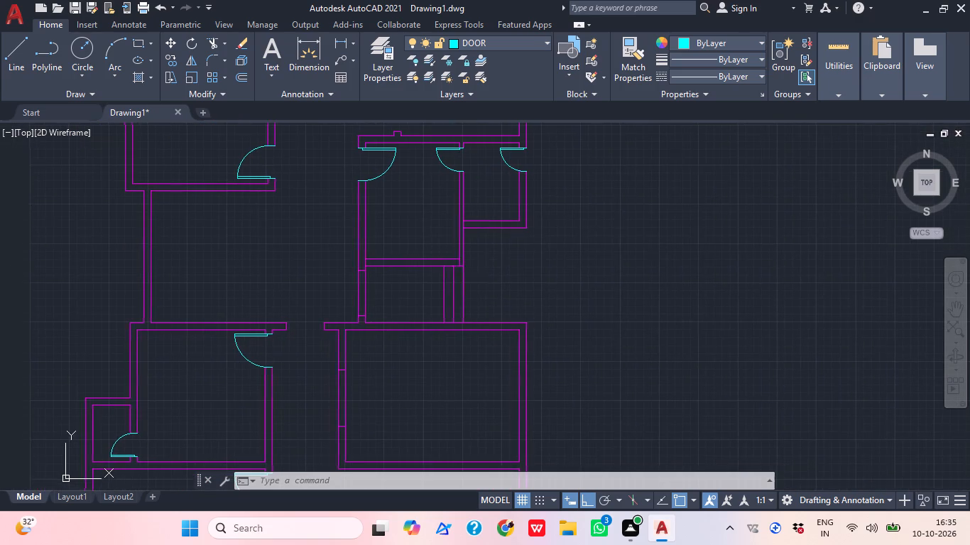
Copy the loose 3'-6" door outside the plan by its hinge-side endpoint to just east of the northeast room's passage opening.
middle_drag(442, 309, 476, 365)
middle_drag(343, 340, 361, 375)
middle_drag(410, 346, 377, 375)
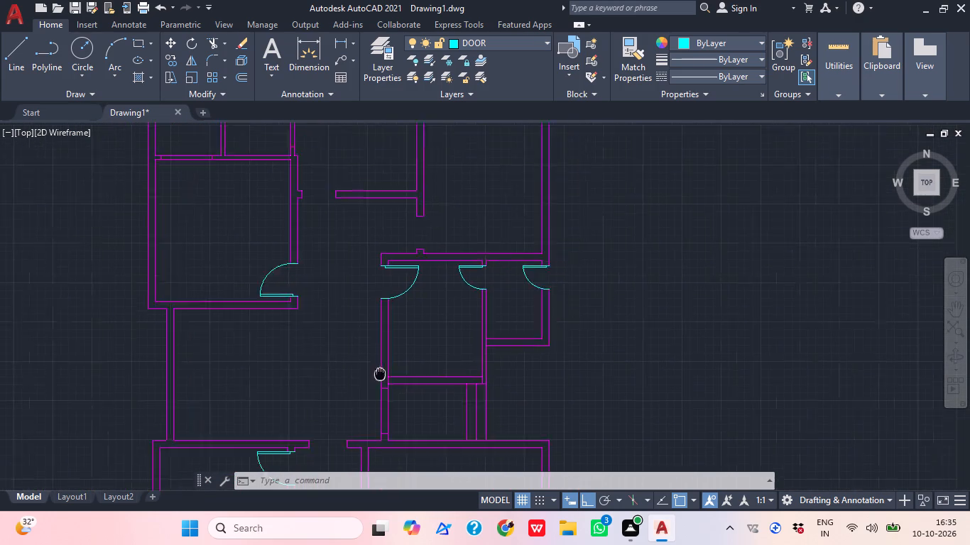
middle_drag(377, 375, 318, 446)
scroll(339, 415, down, 1)
middle_drag(344, 359, 398, 358)
scroll(561, 282, up, 2)
drag(573, 229, 563, 224)
click(510, 184)
key(c)
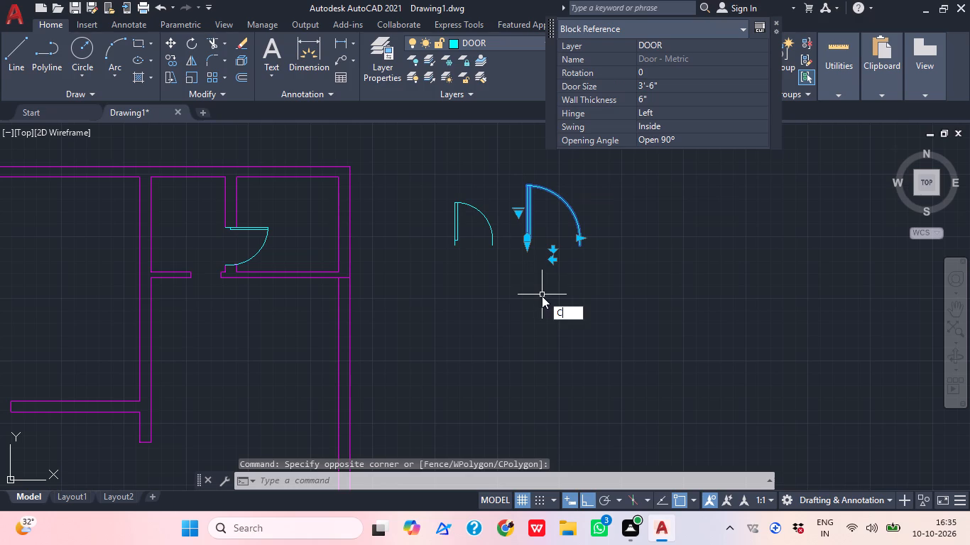
key(o)
key(space)
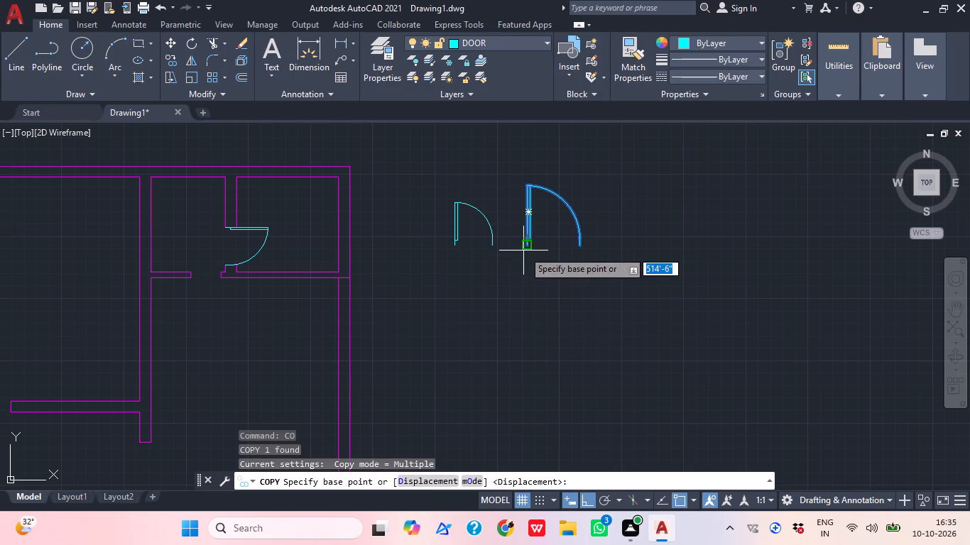
click(523, 251)
scroll(614, 244, down, 2)
middle_drag(690, 239, 732, 236)
scroll(480, 341, up, 2)
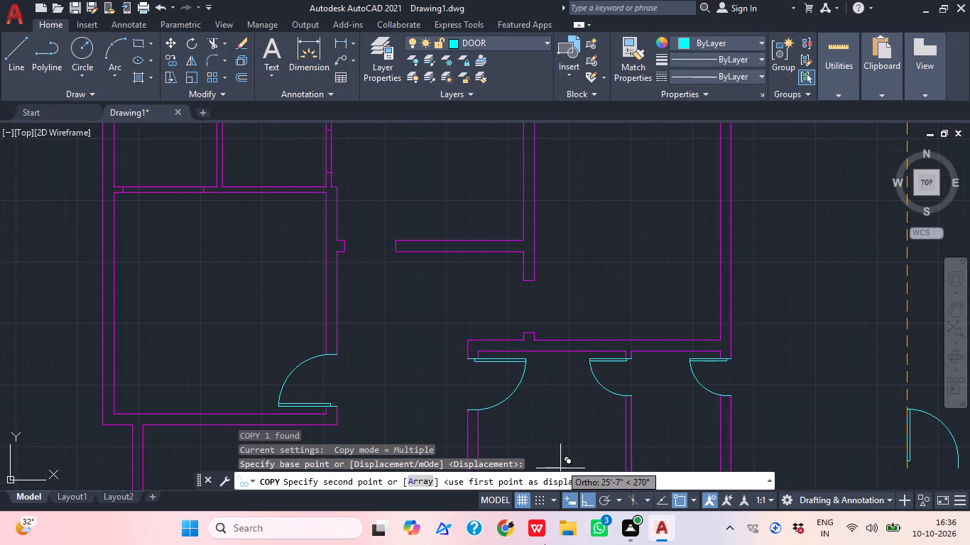
click(587, 499)
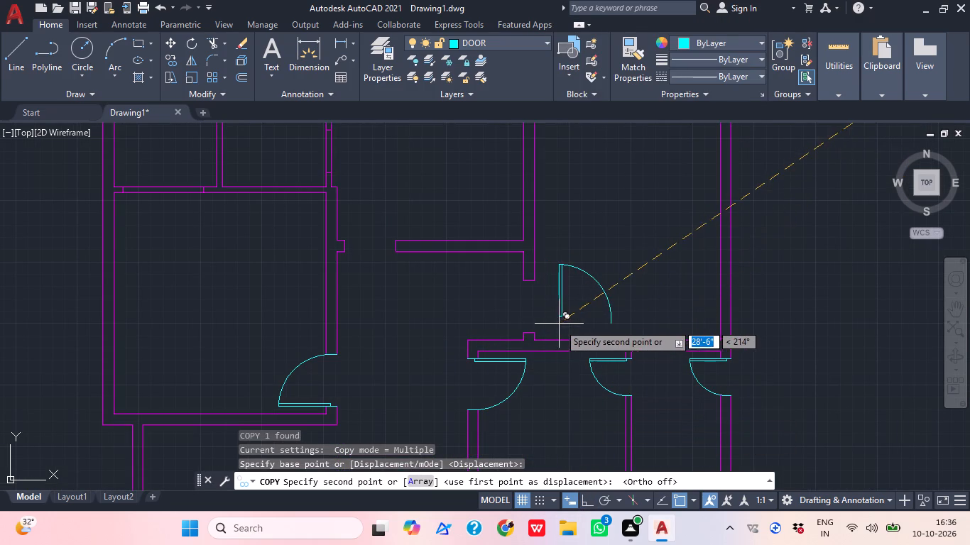
click(559, 324)
middle_drag(638, 304, 614, 361)
scroll(534, 362, down, 2)
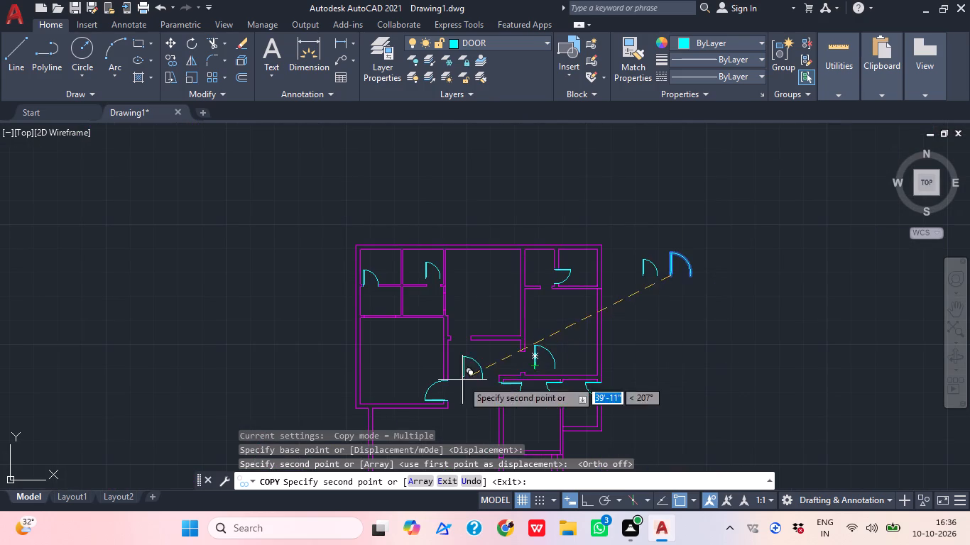
middle_drag(491, 357, 442, 271)
middle_drag(451, 346, 459, 246)
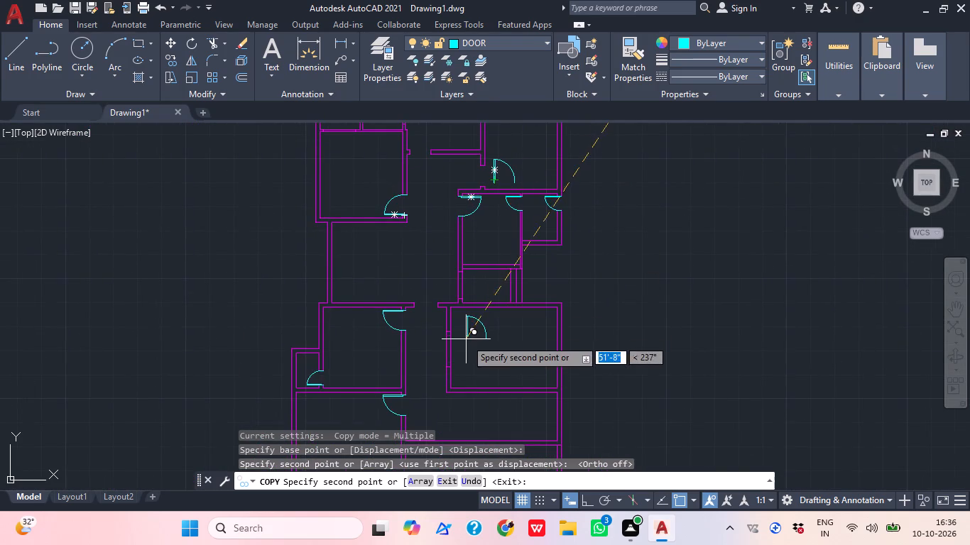
middle_drag(466, 340, 489, 282)
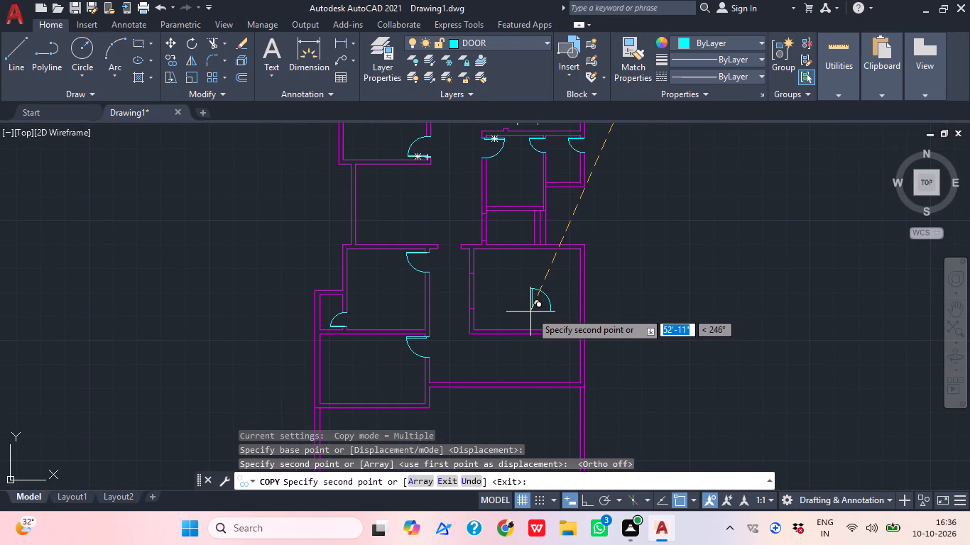
middle_drag(454, 322, 447, 368)
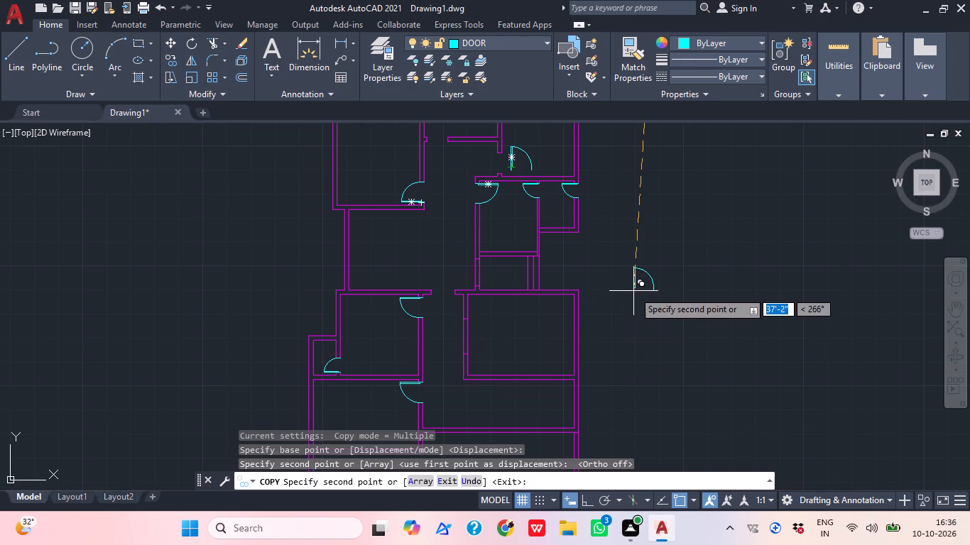
key(Escape)
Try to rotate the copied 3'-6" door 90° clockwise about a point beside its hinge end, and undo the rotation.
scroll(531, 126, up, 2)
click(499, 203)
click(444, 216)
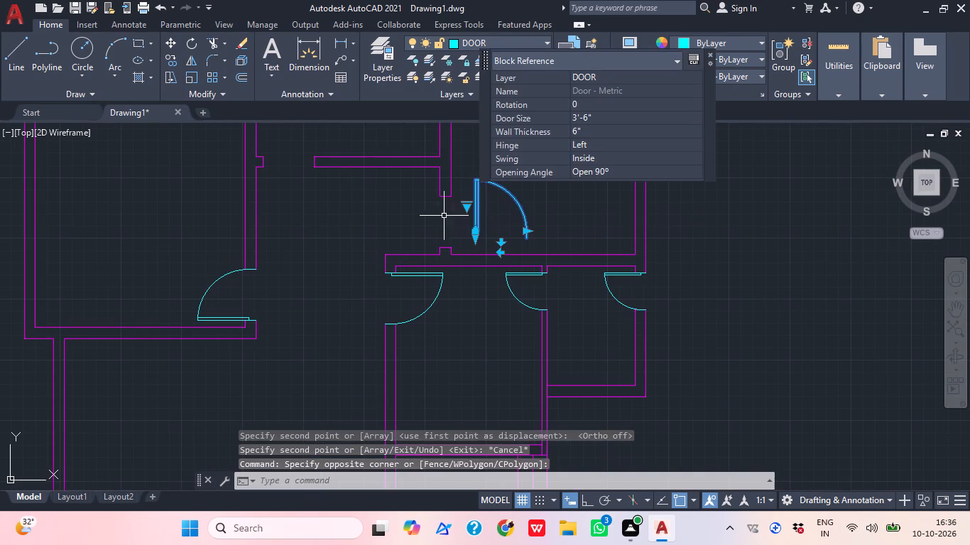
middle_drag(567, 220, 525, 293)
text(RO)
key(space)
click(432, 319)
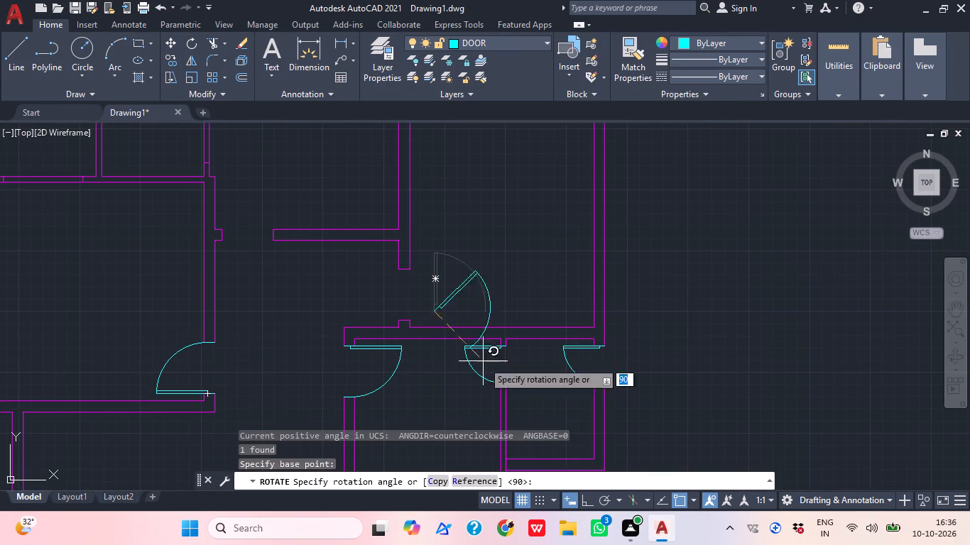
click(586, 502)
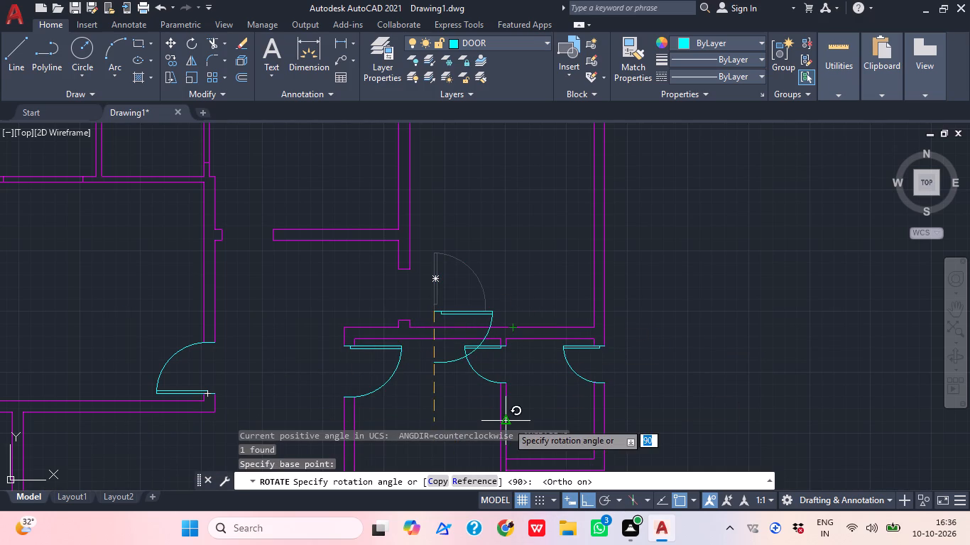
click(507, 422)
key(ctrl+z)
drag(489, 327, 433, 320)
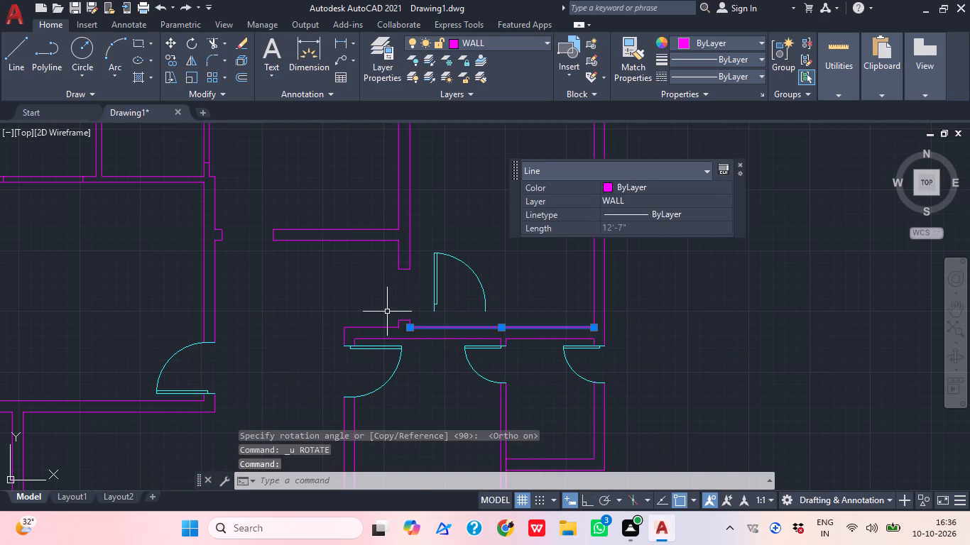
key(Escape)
Rotate the loose 3'-6" door in the northeast room 90° clockwise so its leaf points east.
click(451, 304)
click(407, 296)
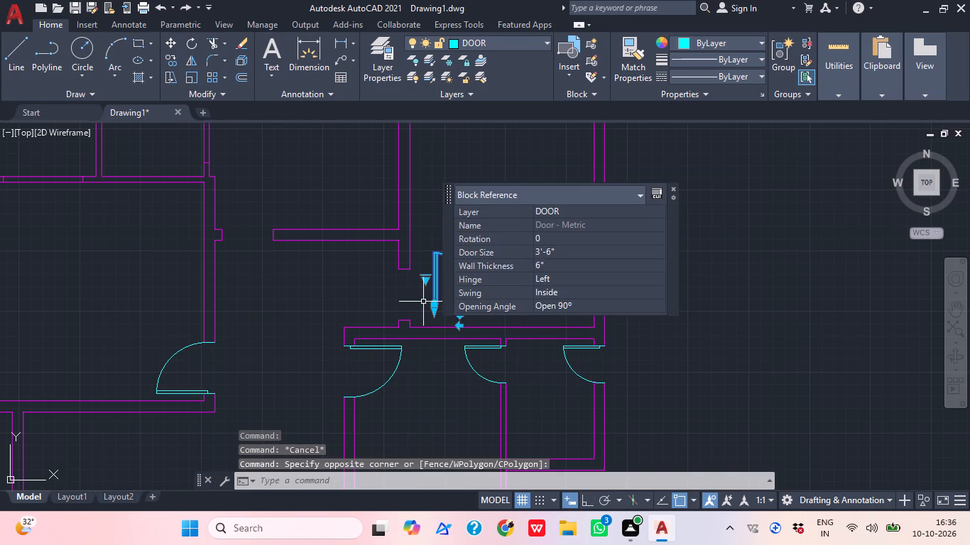
key(r)
key(o)
key(space)
click(425, 311)
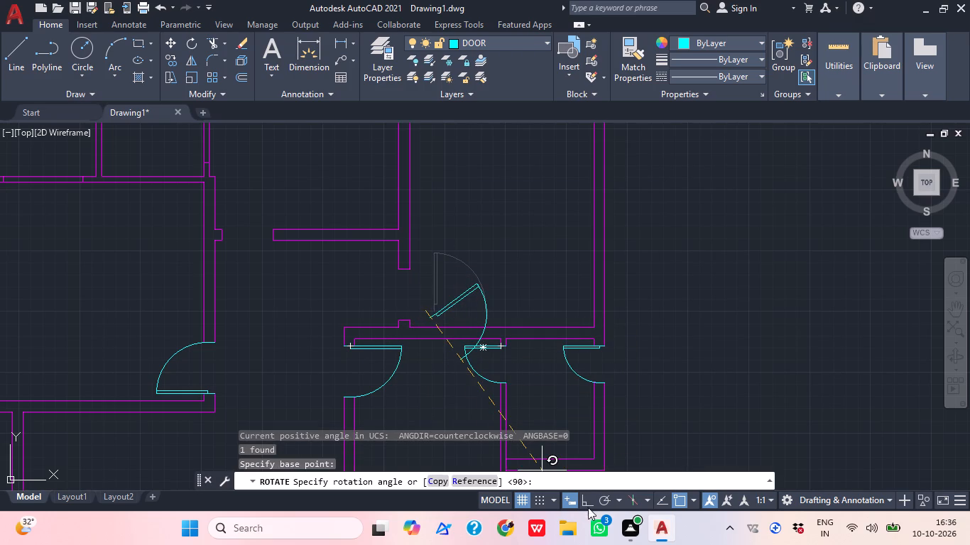
click(589, 505)
middle_drag(456, 378, 455, 258)
click(430, 349)
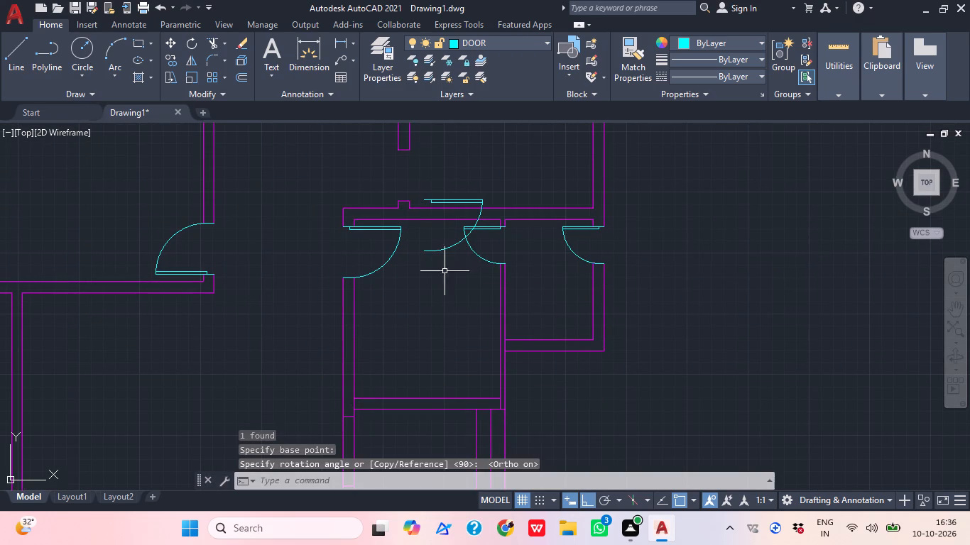
Mirror the rotated 3'-6" door about a horizontal line through its hinge-side endpoint so it swings north, erasing the source.
click(447, 248)
key(m)
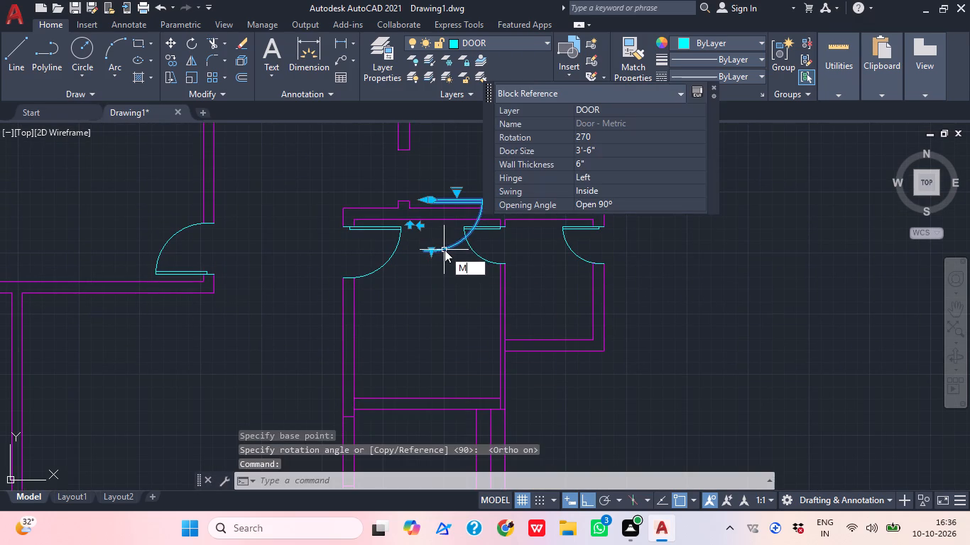
text(I)
key(space)
click(423, 201)
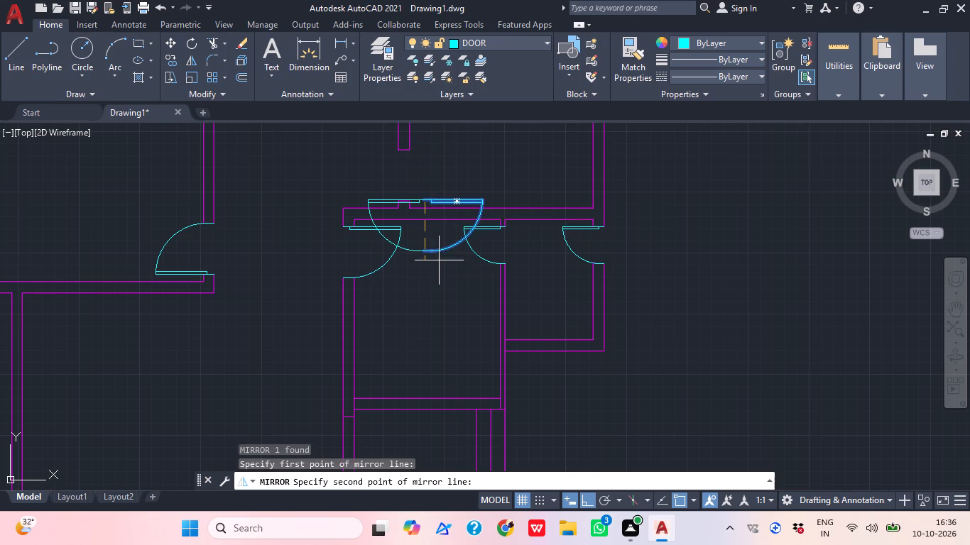
click(666, 291)
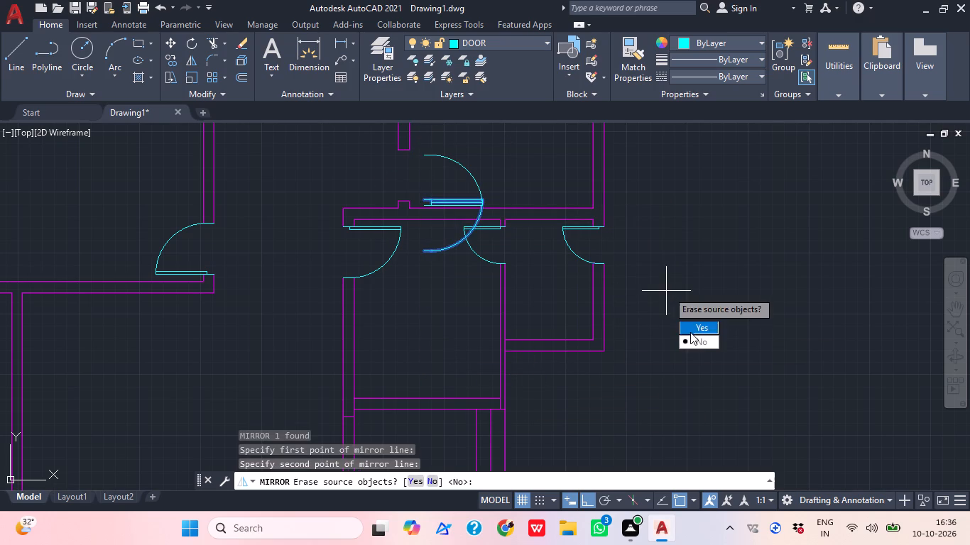
drag(690, 332, 668, 291)
Move the mirrored 3'-6" door by its hinge-side endpoint onto the lower jamb's west corner of the northeast room's opening.
click(473, 171)
click(447, 189)
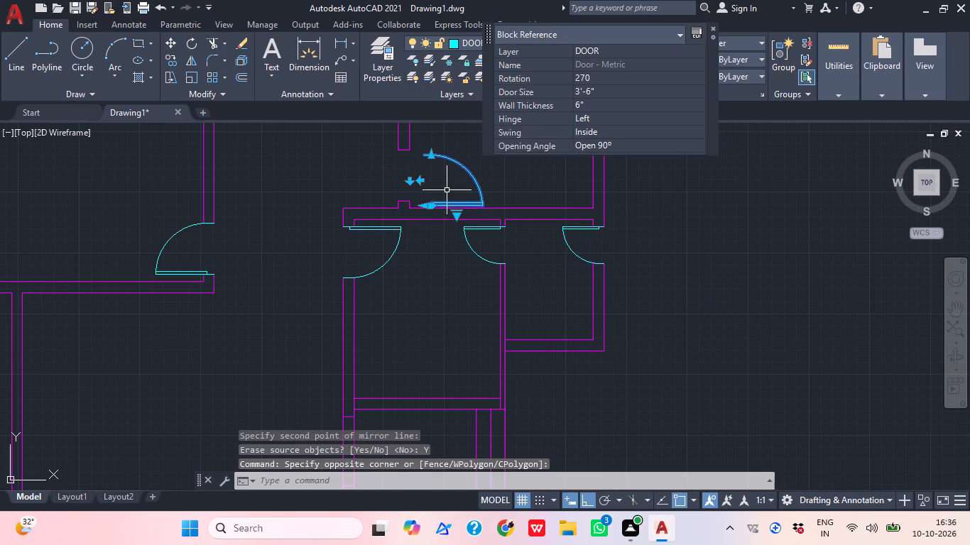
key(m)
key(space)
scroll(412, 202, up, 3)
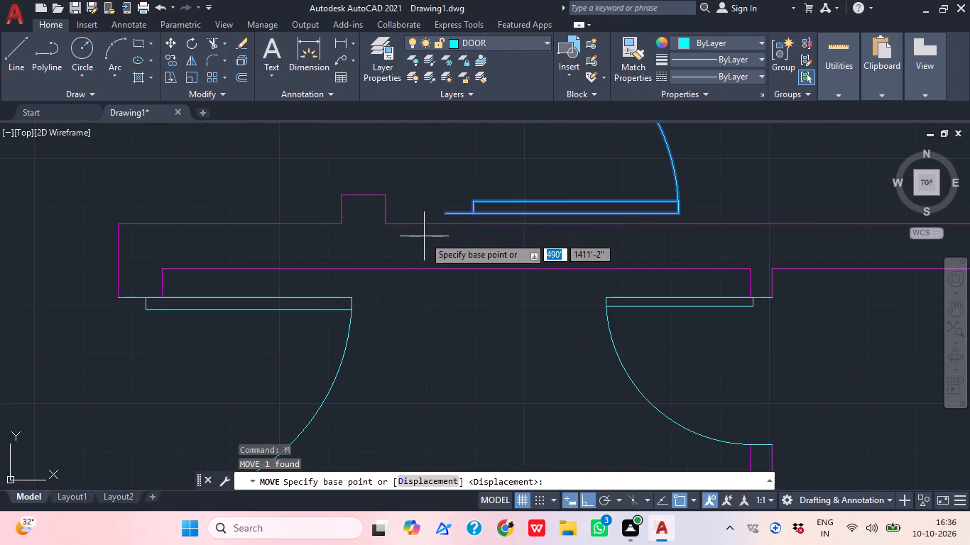
scroll(424, 236, up, 1)
click(458, 197)
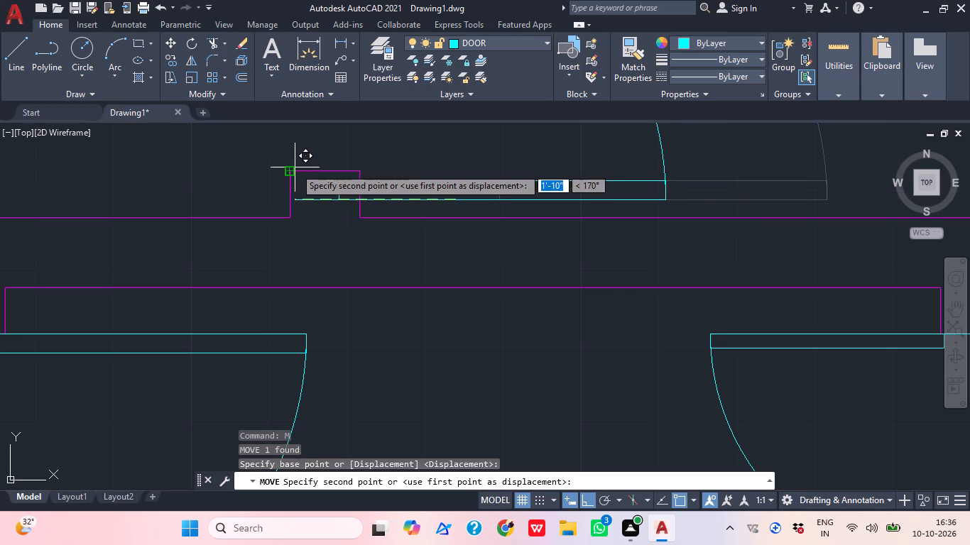
click(294, 167)
scroll(412, 207, down, 4)
middle_drag(501, 238, 429, 247)
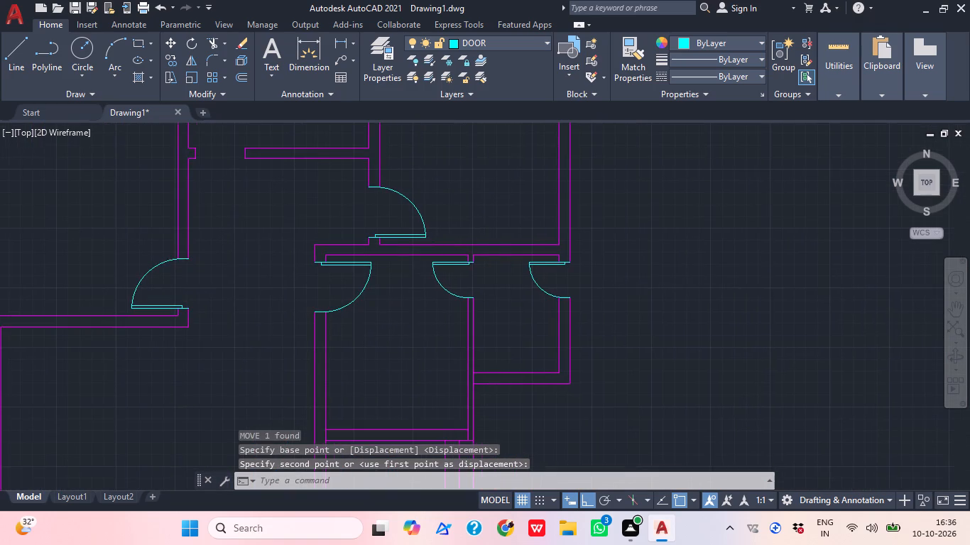
Examine the upper half of the floor plan for placed doors and for openings that still lack one.
middle_drag(434, 270, 457, 302)
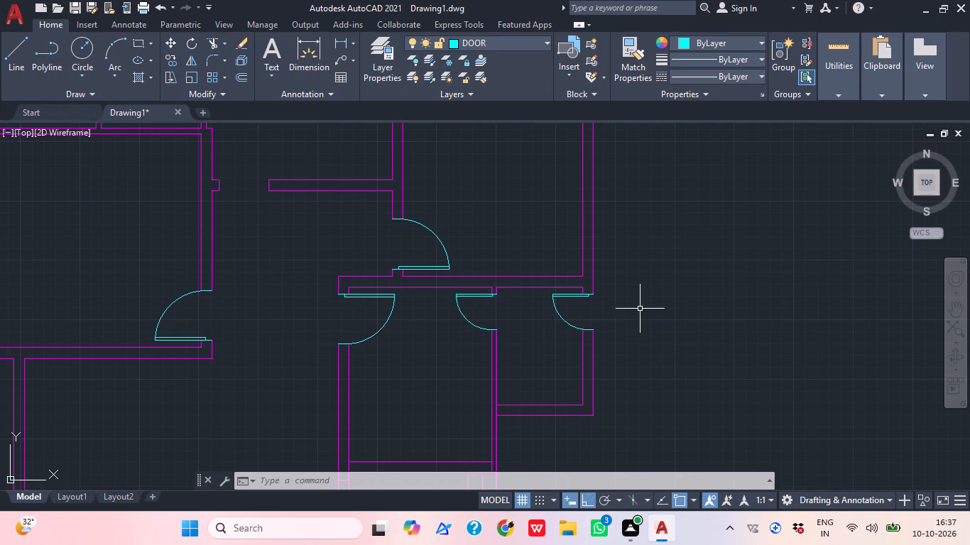
middle_drag(641, 315, 638, 358)
scroll(638, 358, down, 1)
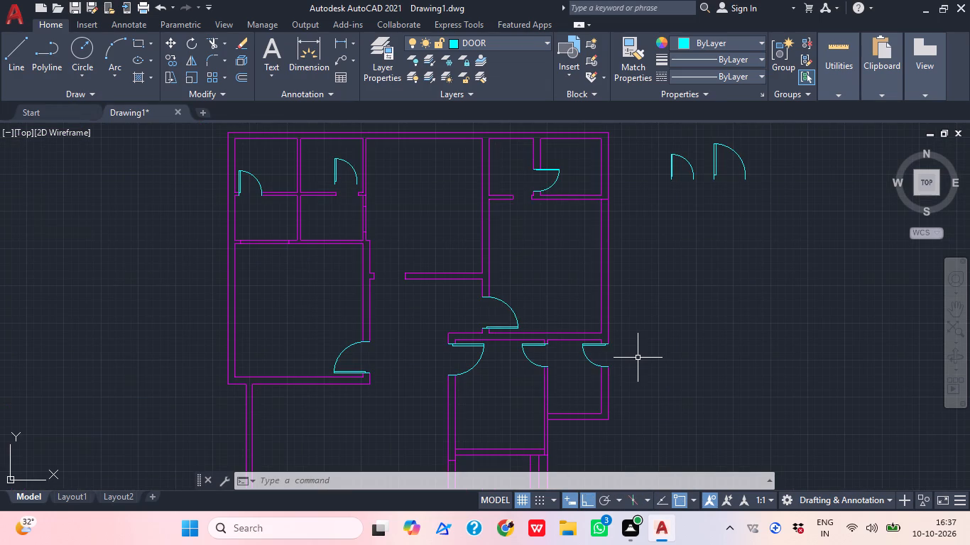
middle_drag(531, 340, 568, 342)
scroll(531, 340, down, 1)
middle_drag(610, 365, 585, 341)
middle_drag(589, 381, 665, 363)
scroll(594, 307, up, 2)
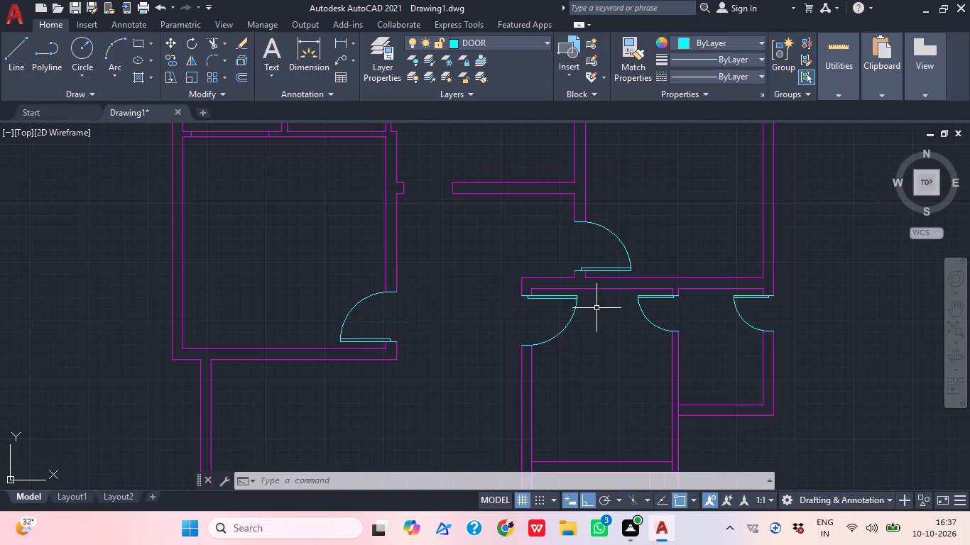
middle_drag(616, 312, 549, 399)
middle_drag(591, 292, 523, 393)
middle_drag(550, 321, 510, 292)
scroll(520, 294, down, 1)
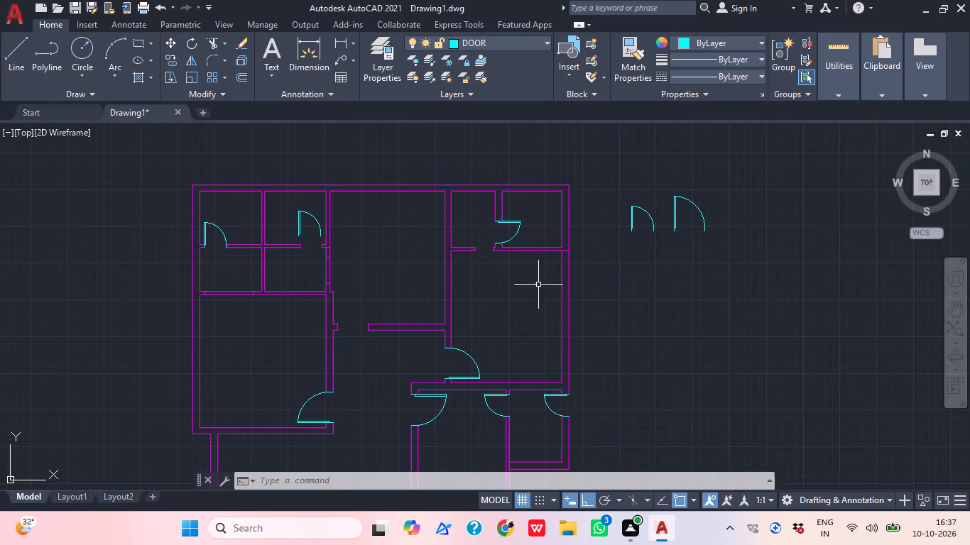
middle_drag(499, 391, 564, 299)
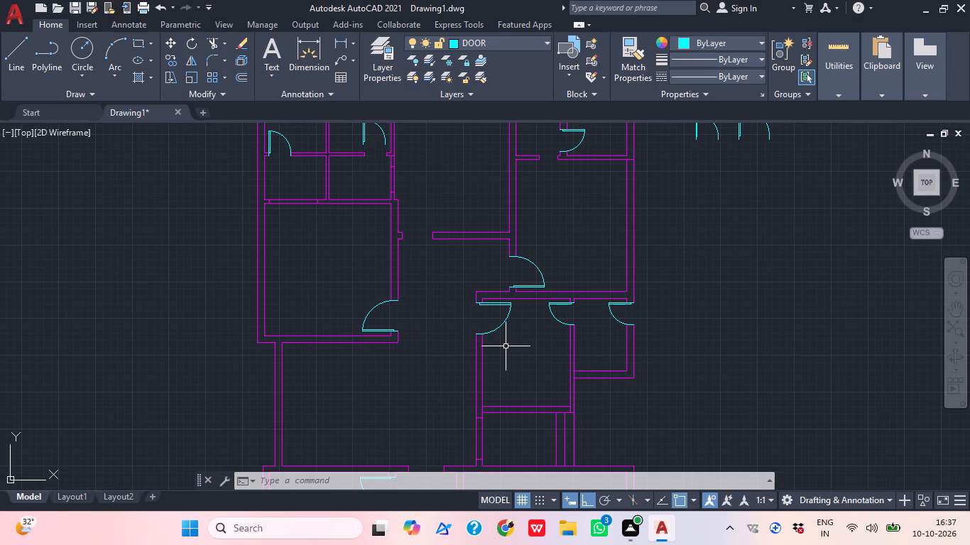
scroll(412, 258, up, 1)
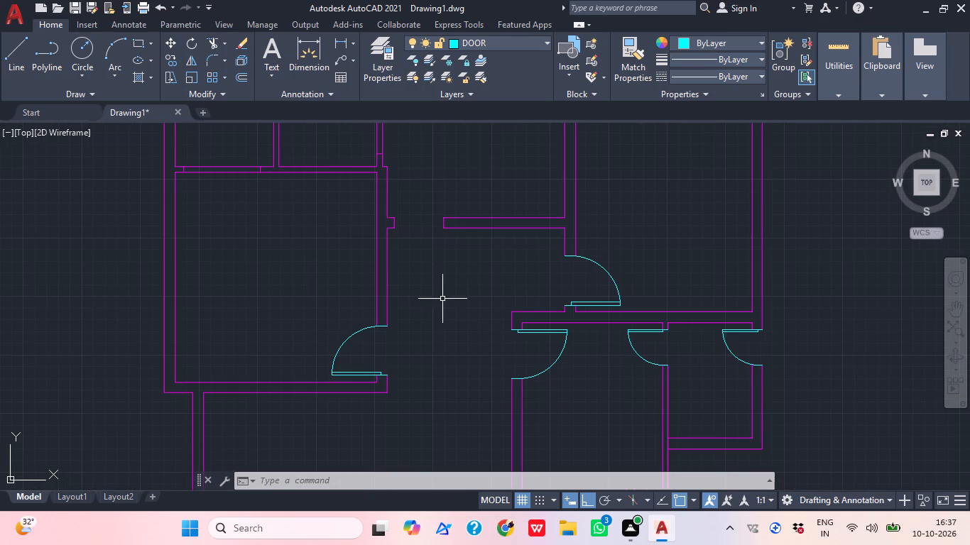
middle_drag(444, 312, 423, 372)
scroll(413, 313, down, 1)
middle_drag(413, 314, 381, 387)
scroll(324, 219, up, 1)
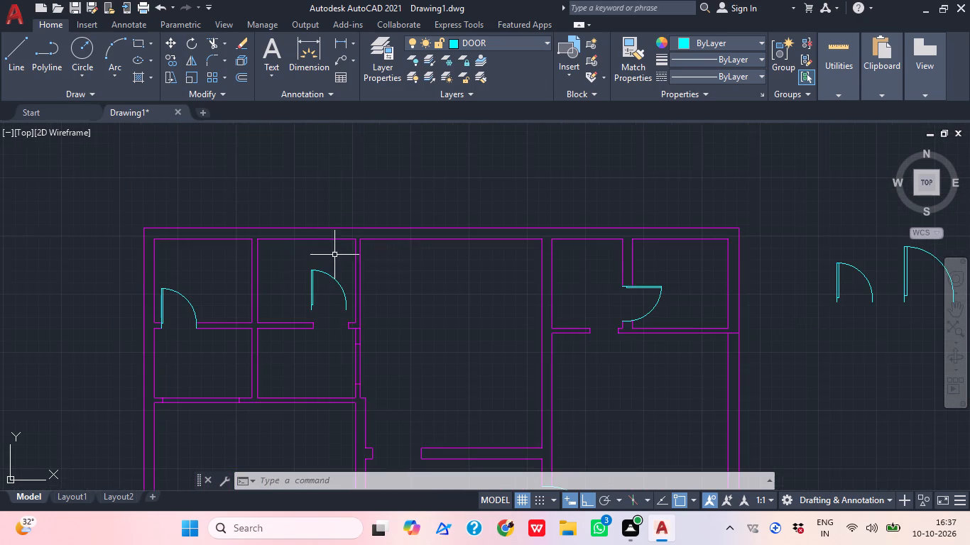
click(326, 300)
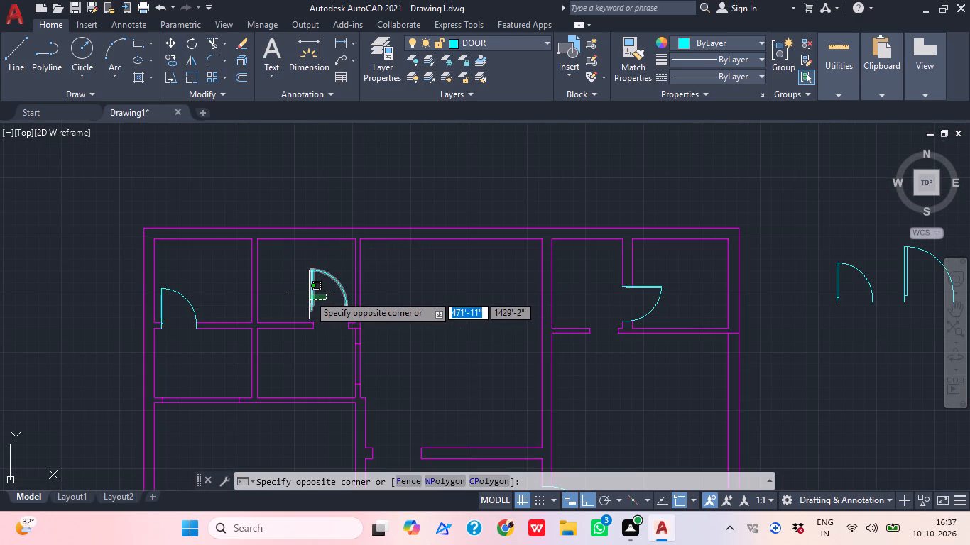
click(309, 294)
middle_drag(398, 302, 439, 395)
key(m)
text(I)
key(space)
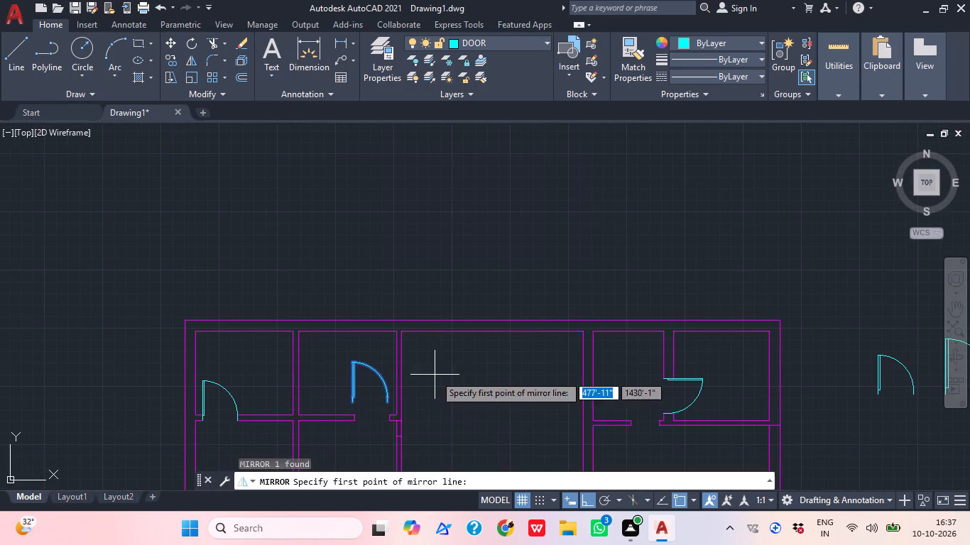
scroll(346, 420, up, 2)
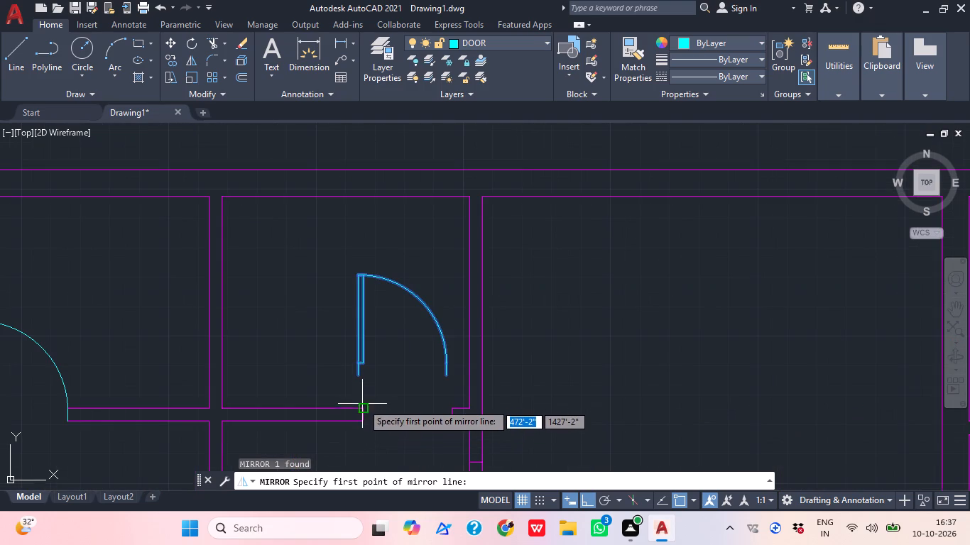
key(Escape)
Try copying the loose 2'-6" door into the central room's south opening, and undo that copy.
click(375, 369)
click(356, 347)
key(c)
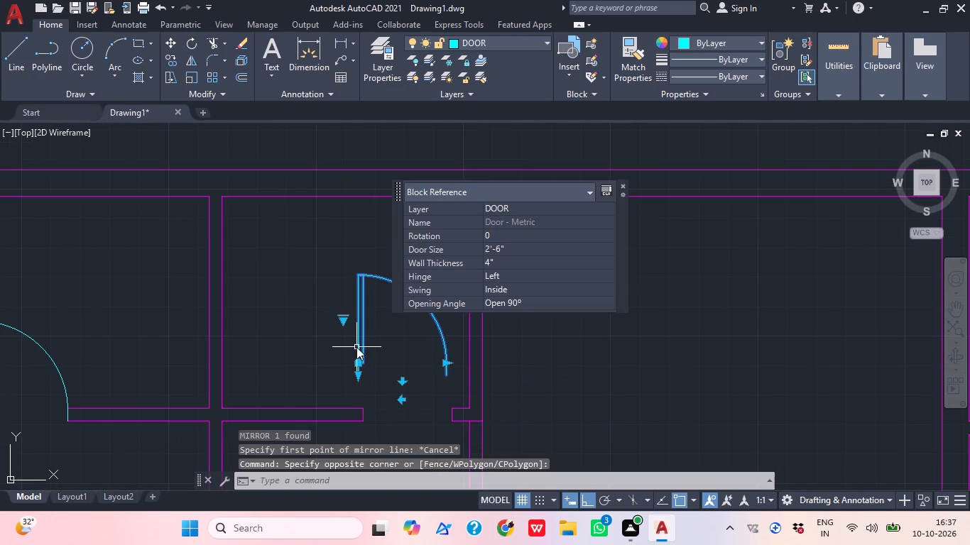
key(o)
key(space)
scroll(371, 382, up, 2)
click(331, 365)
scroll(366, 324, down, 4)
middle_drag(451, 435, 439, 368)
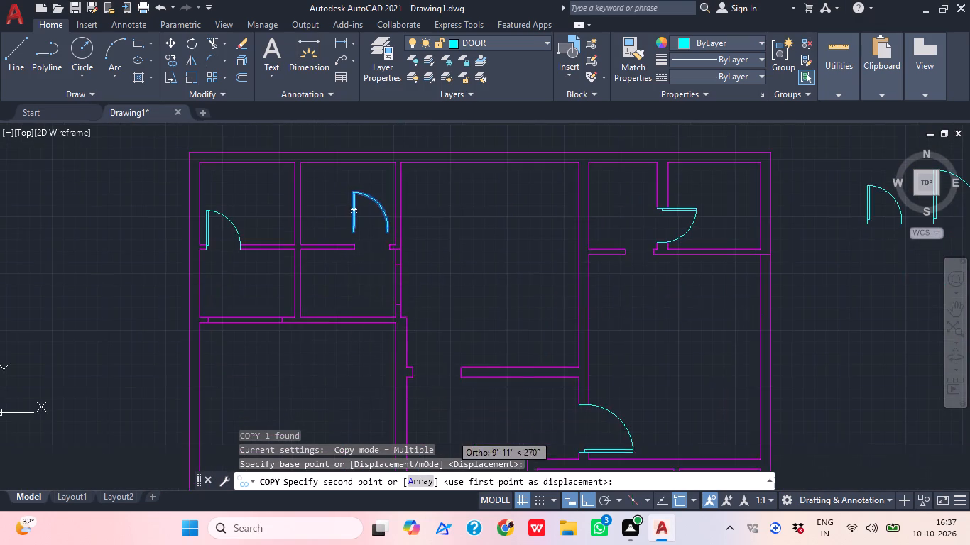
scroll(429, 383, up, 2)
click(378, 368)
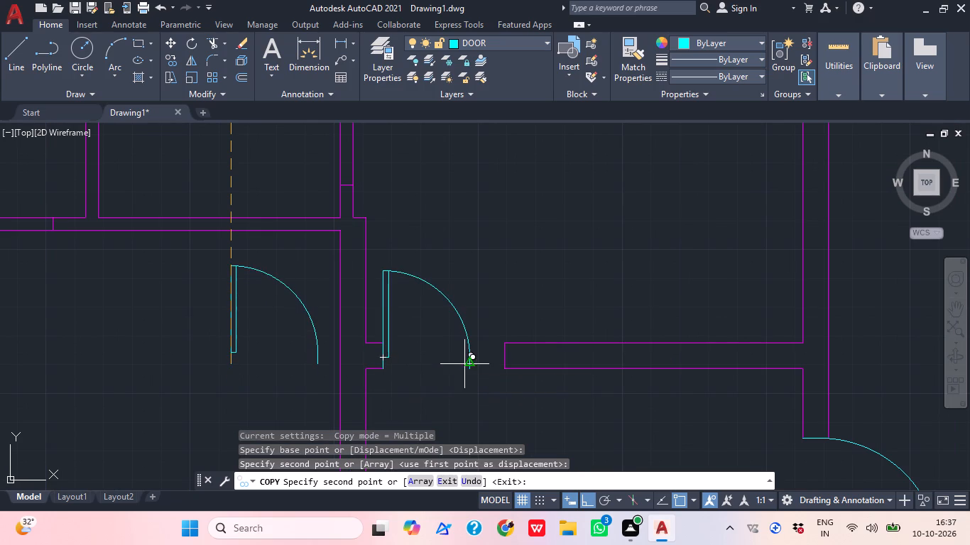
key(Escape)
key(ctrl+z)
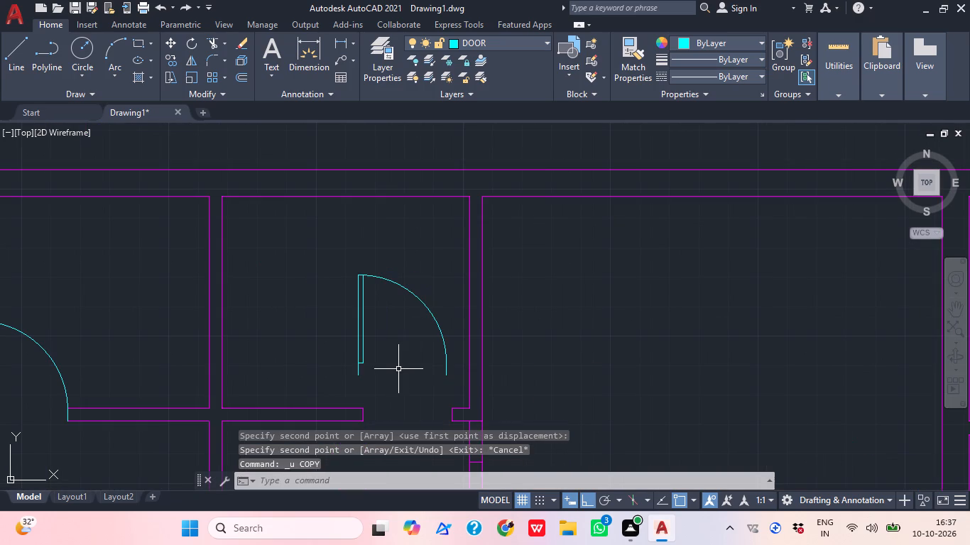
Mirror the loose 2'-6" door about a vertical line through its hinge-side endpoint so it swings west, erasing the source.
drag(398, 363, 369, 355)
click(347, 341)
key(m)
key(i)
key(space)
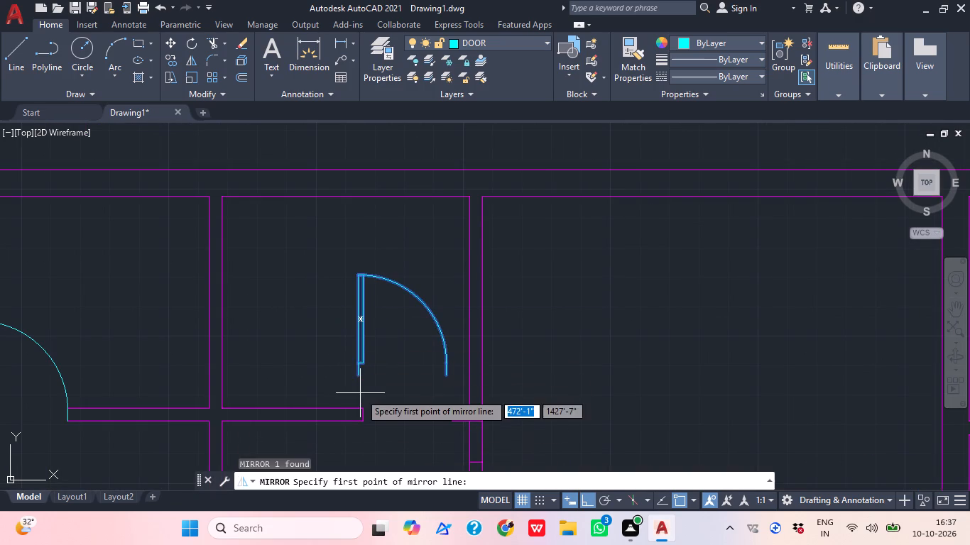
click(357, 380)
click(315, 278)
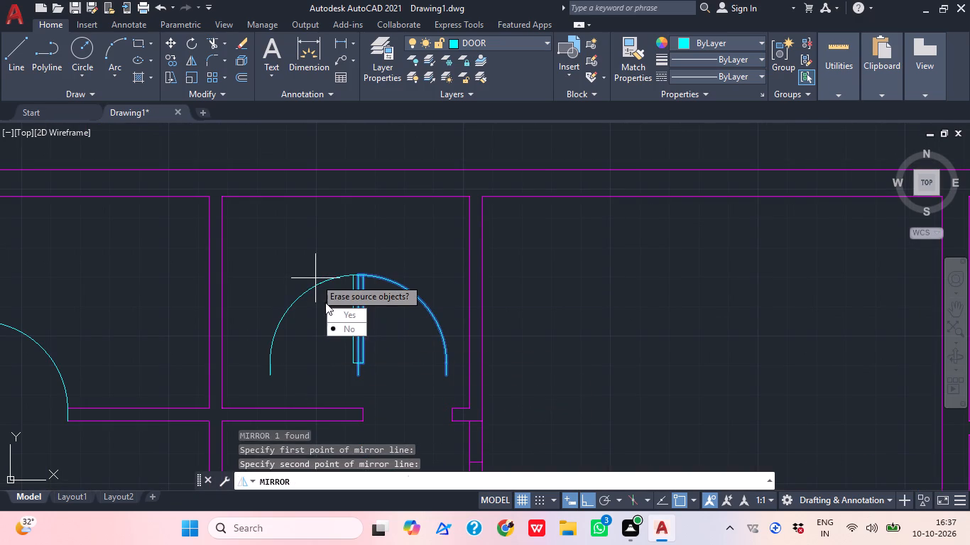
drag(350, 314, 315, 278)
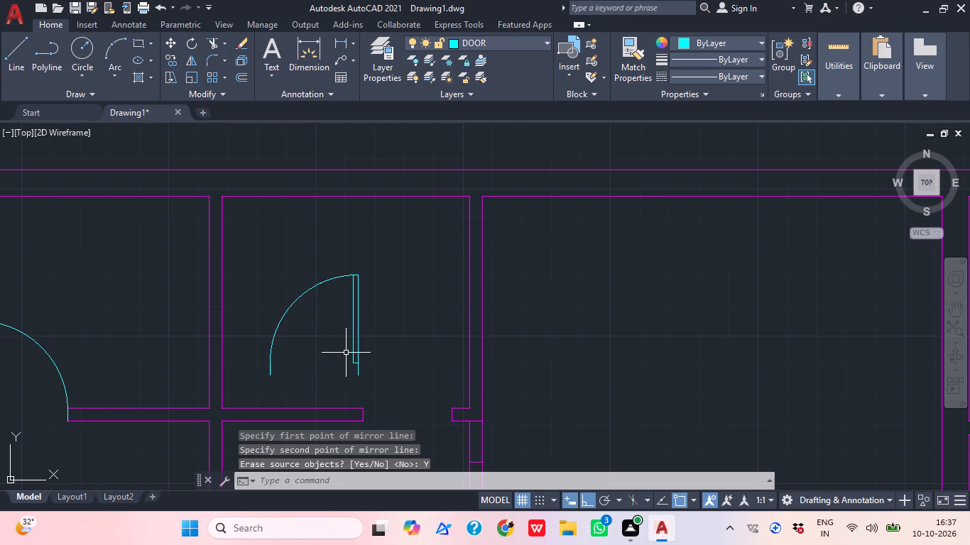
Move the mirrored 2'-6" door by its hinge-side endpoint onto the lower corner of the east jamb in the small room's south opening.
click(364, 356)
click(357, 378)
scroll(357, 378, up, 3)
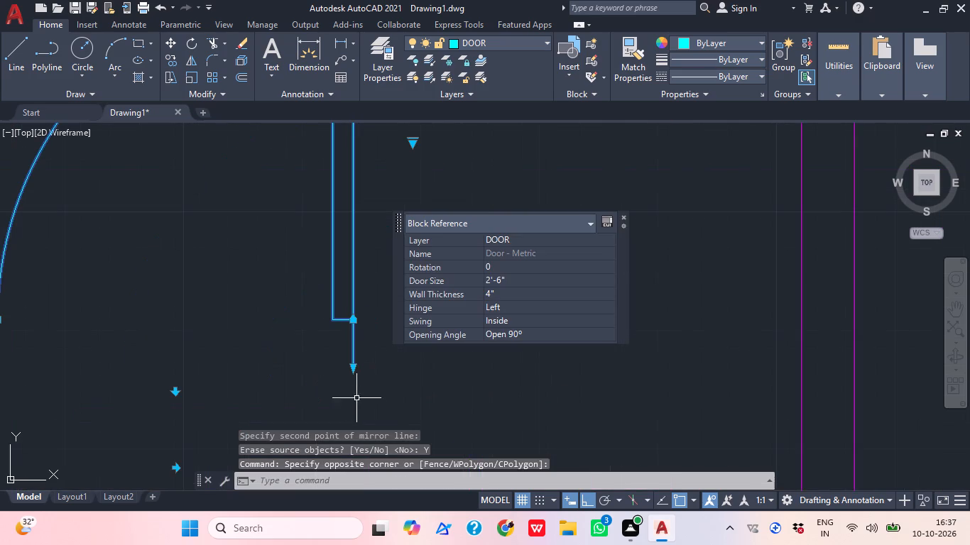
key(m)
key(space)
click(352, 363)
scroll(403, 311, down, 3)
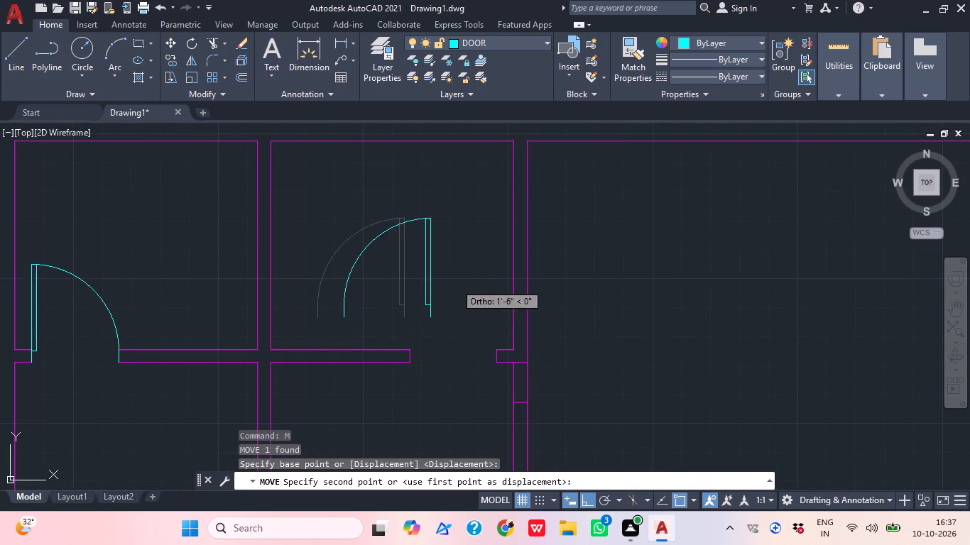
scroll(502, 363, up, 2)
click(479, 359)
Copy the 3'-6" door from the east bedroom's west wall about 9'-8" west, just south of the central room's opening.
scroll(489, 351, down, 3)
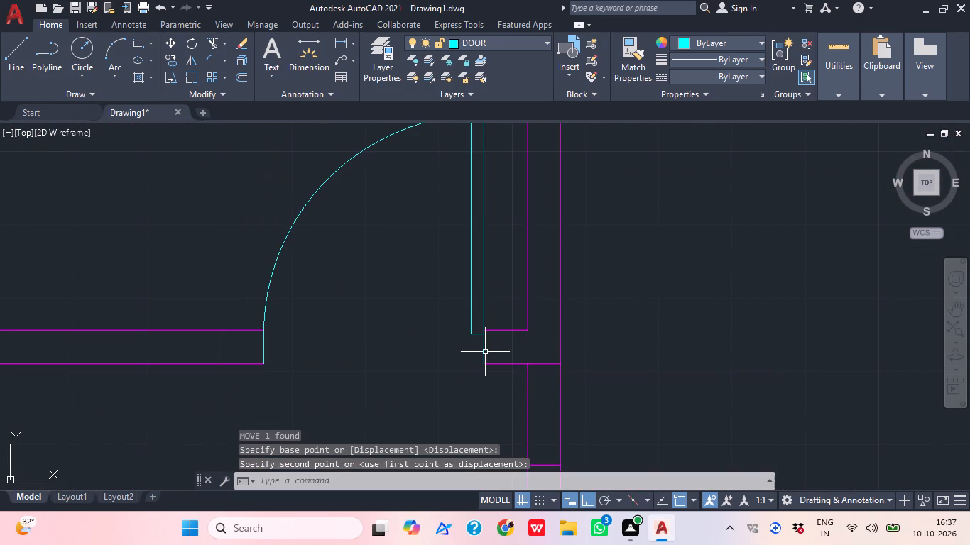
middle_drag(612, 404, 426, 258)
scroll(586, 224, down, 4)
middle_drag(576, 358, 493, 333)
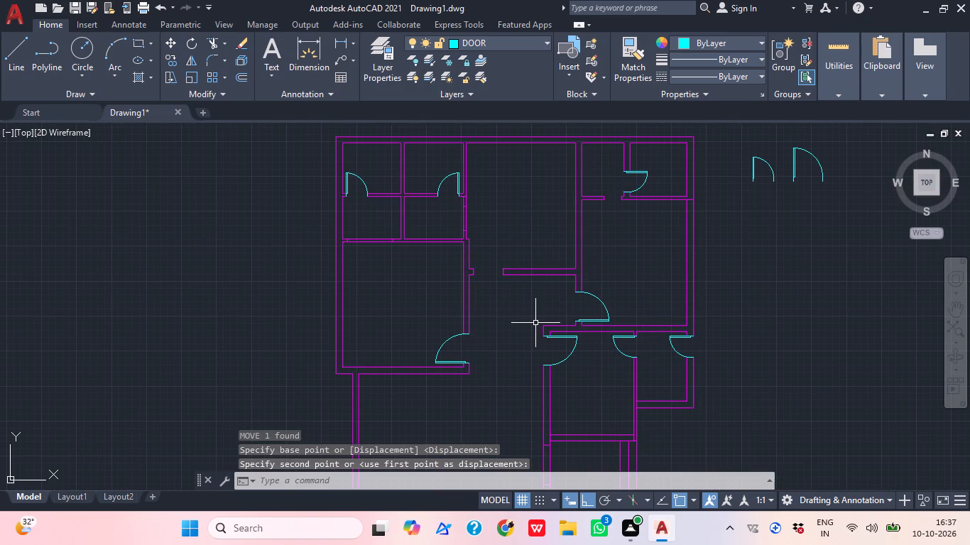
scroll(620, 304, up, 3)
drag(590, 304, 579, 303)
click(481, 312)
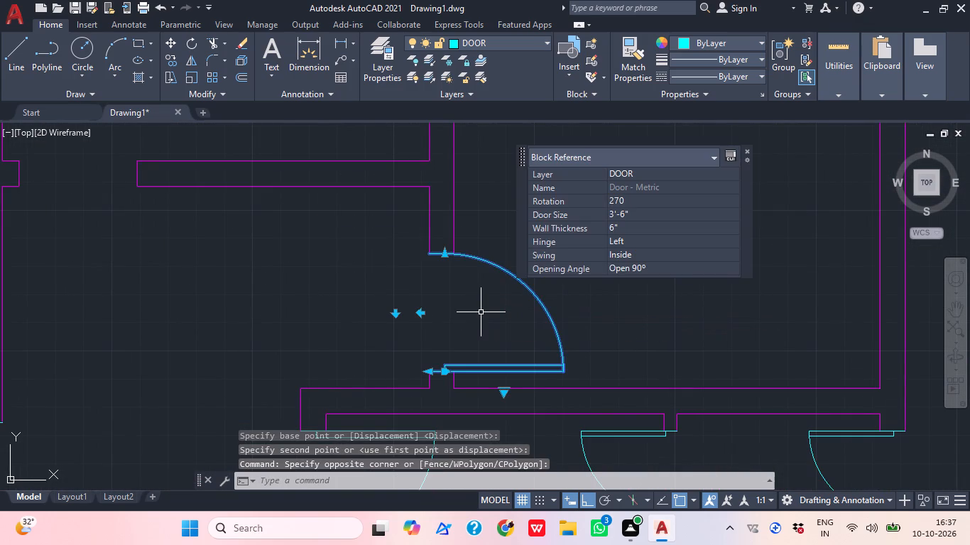
text(CO)
key(space)
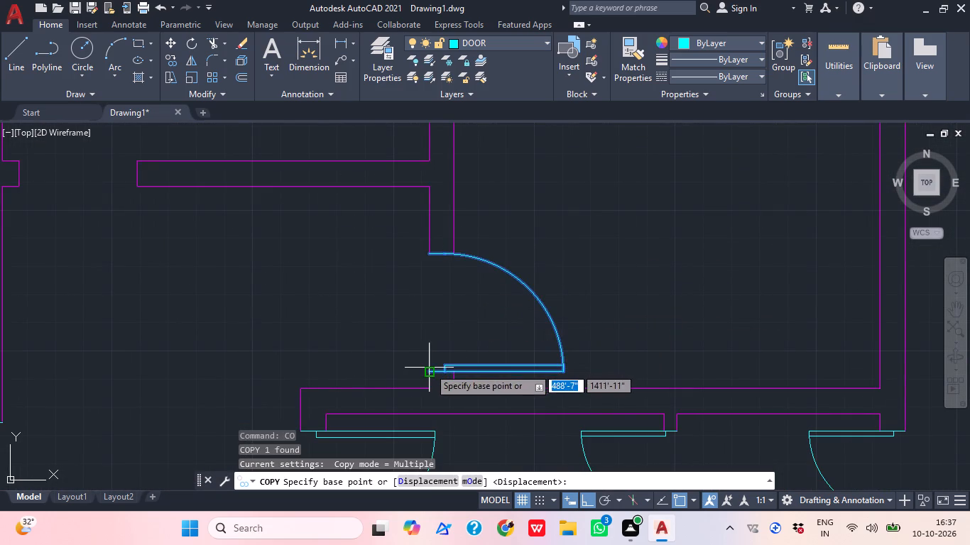
click(429, 368)
middle_drag(496, 325, 538, 324)
scroll(538, 324, down, 1)
click(290, 290)
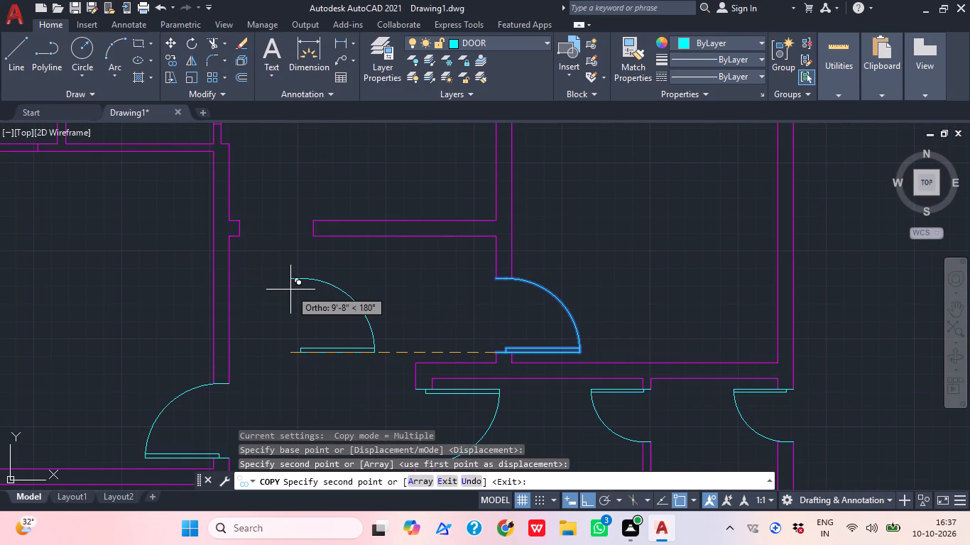
key(Escape)
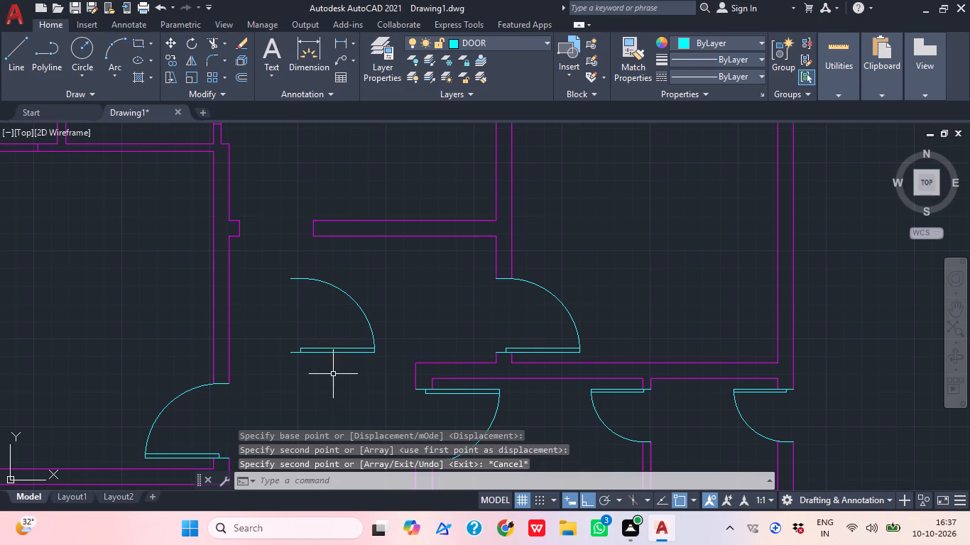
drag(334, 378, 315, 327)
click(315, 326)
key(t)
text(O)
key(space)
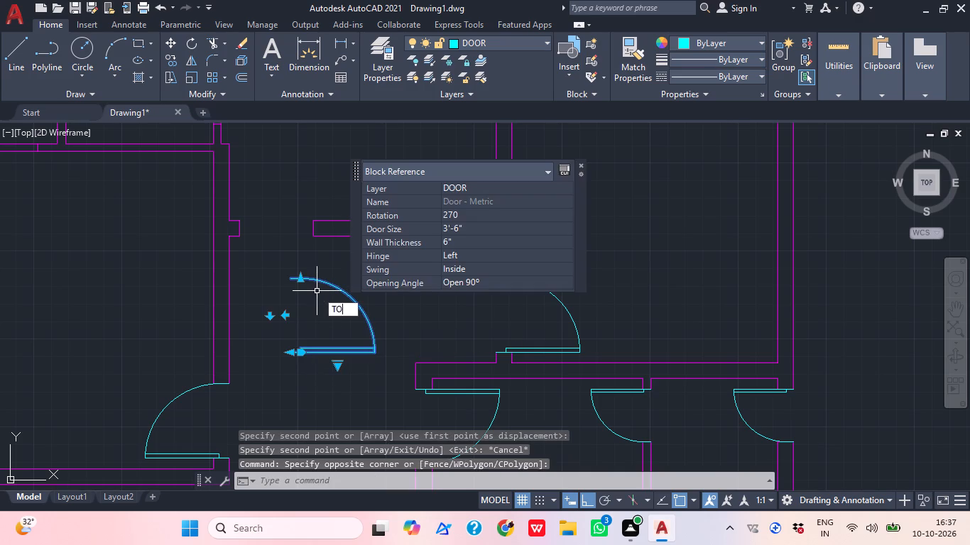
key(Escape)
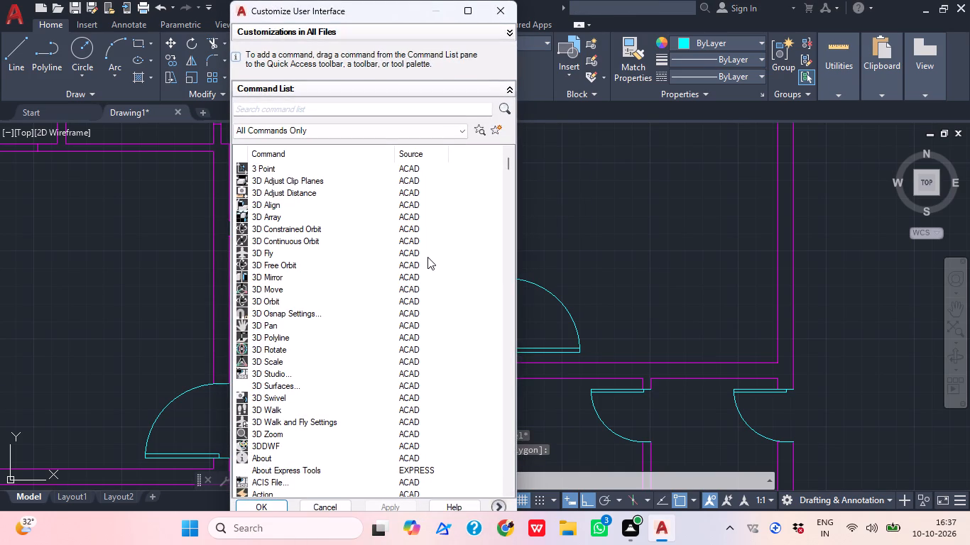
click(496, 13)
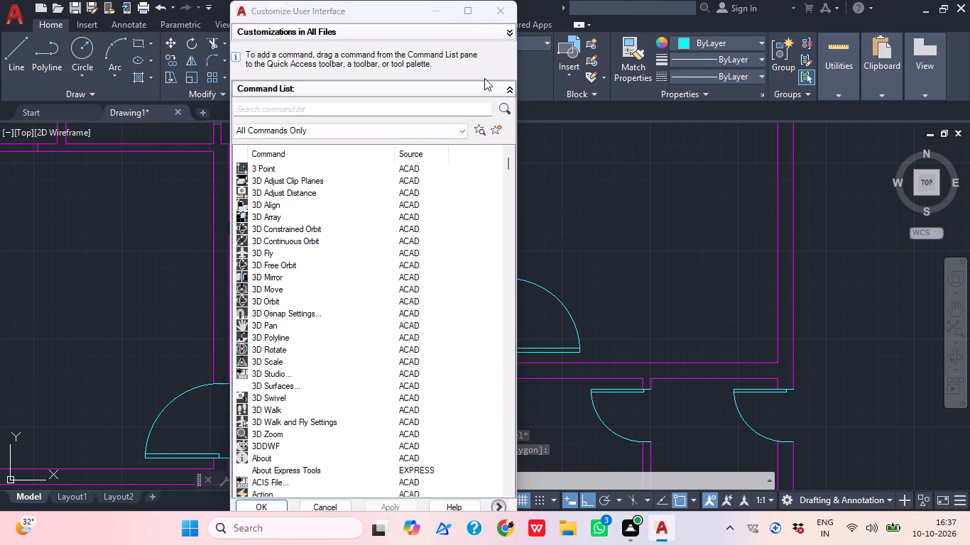
Rotate the copied 3'-6" door 90° counterclockwise so its leaf points north.
click(371, 329)
text(RO)
key(space)
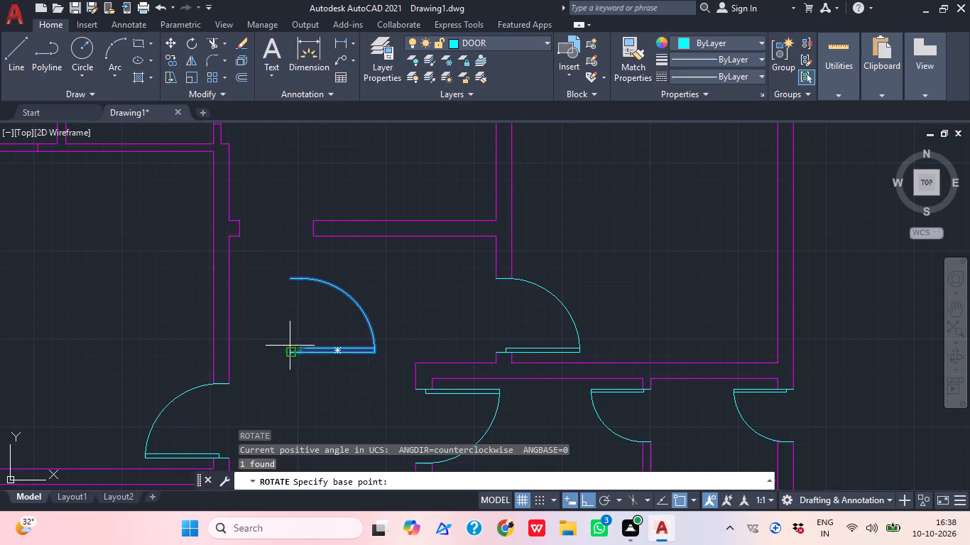
click(283, 355)
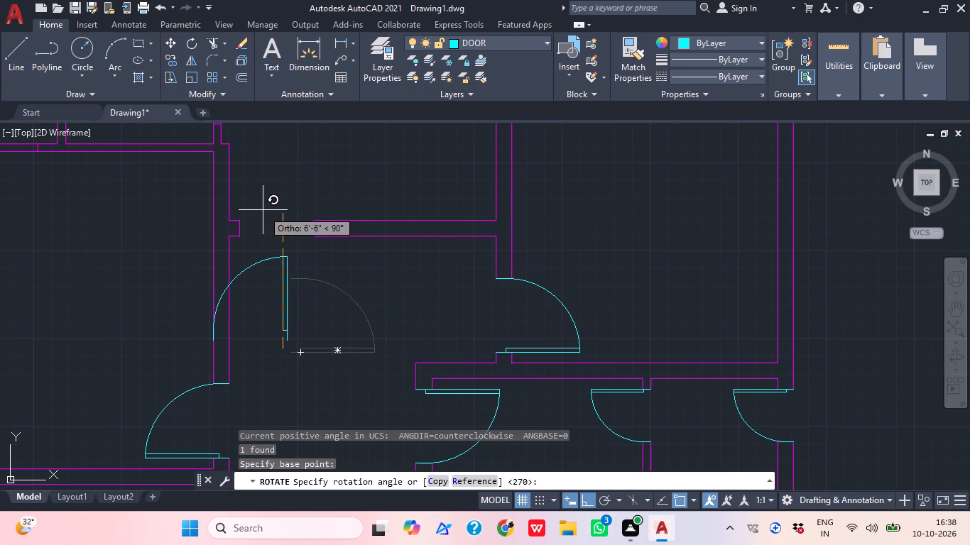
click(263, 209)
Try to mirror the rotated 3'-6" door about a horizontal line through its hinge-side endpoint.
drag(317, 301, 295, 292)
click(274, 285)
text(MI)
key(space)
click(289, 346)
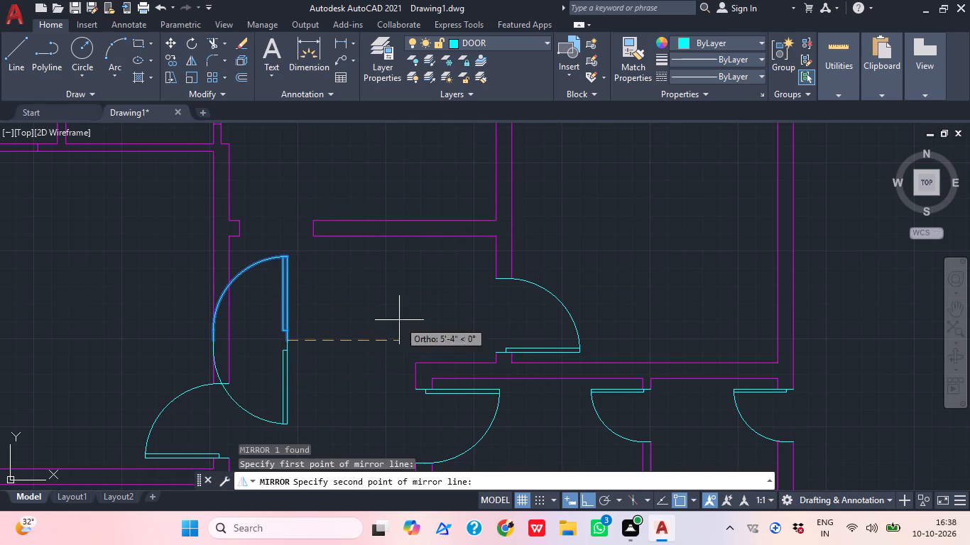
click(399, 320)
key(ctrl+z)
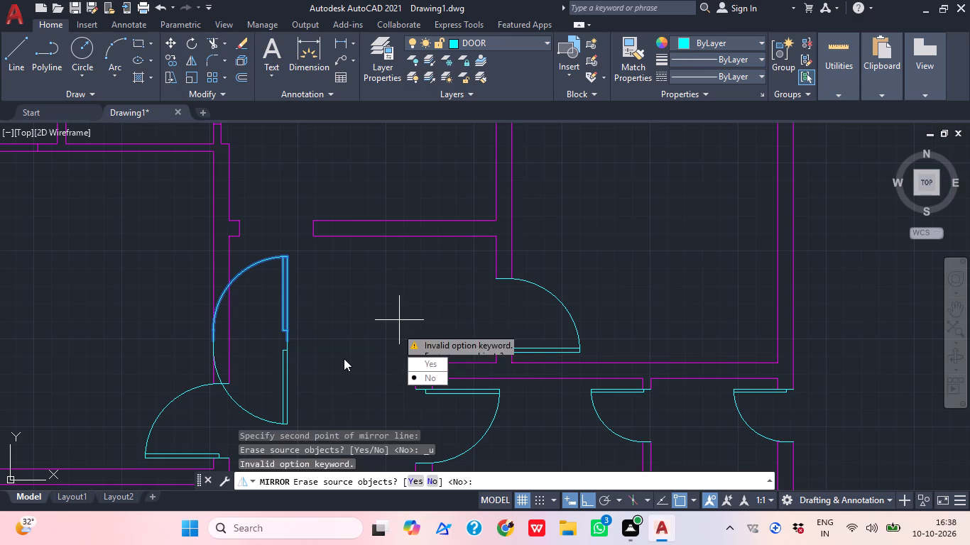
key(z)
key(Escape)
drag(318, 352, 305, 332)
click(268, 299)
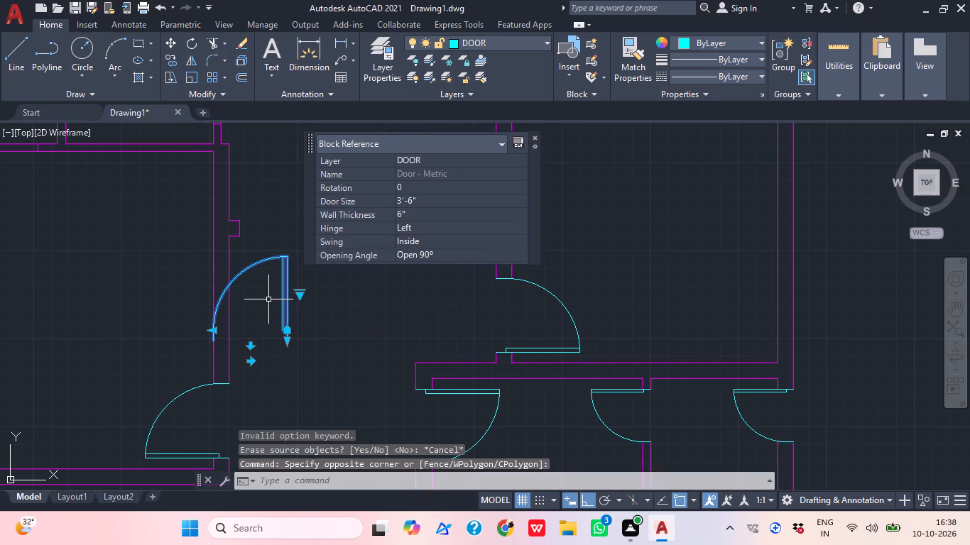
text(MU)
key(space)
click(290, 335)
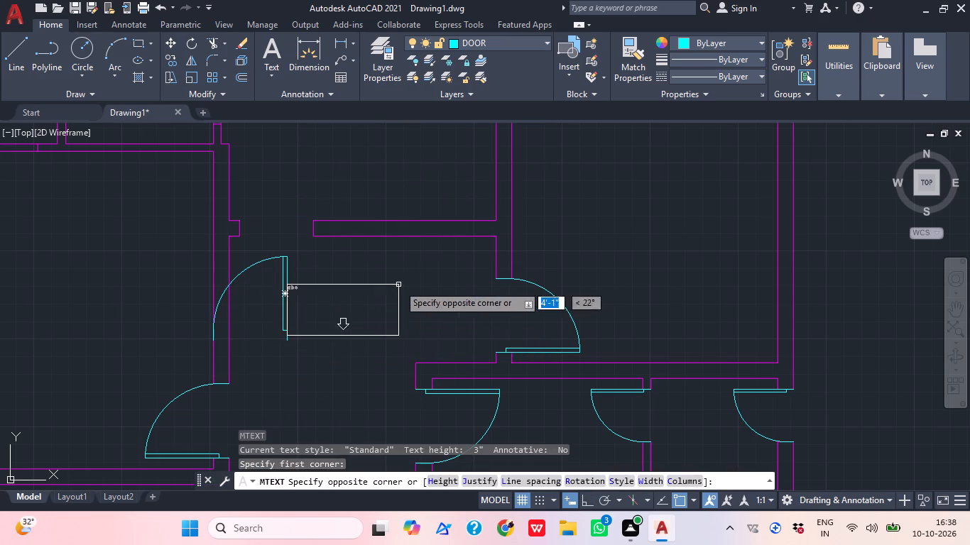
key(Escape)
Mirror the rotated 3'-6" door about a vertical line near its leaf so it swings east, erasing the source.
drag(315, 338, 299, 331)
click(271, 297)
text(MI)
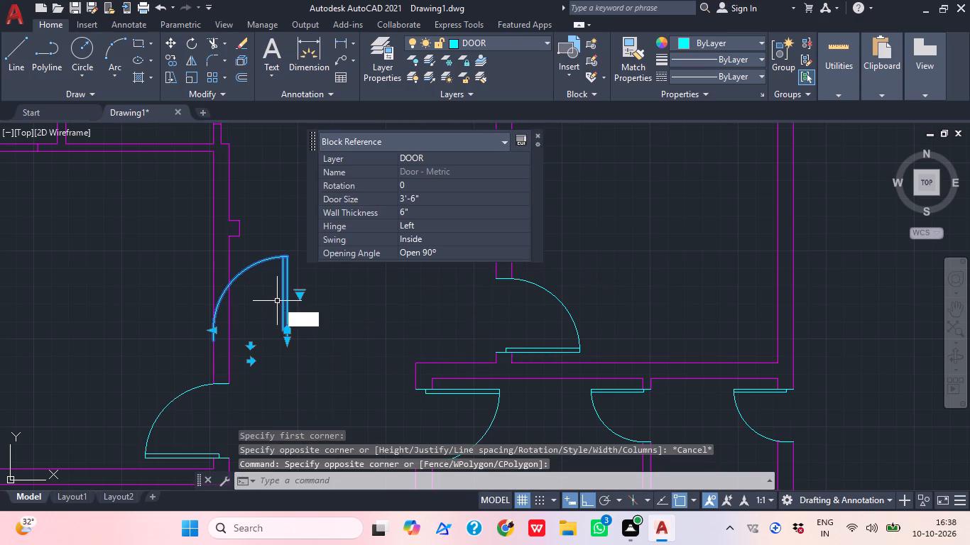
key(space)
click(281, 338)
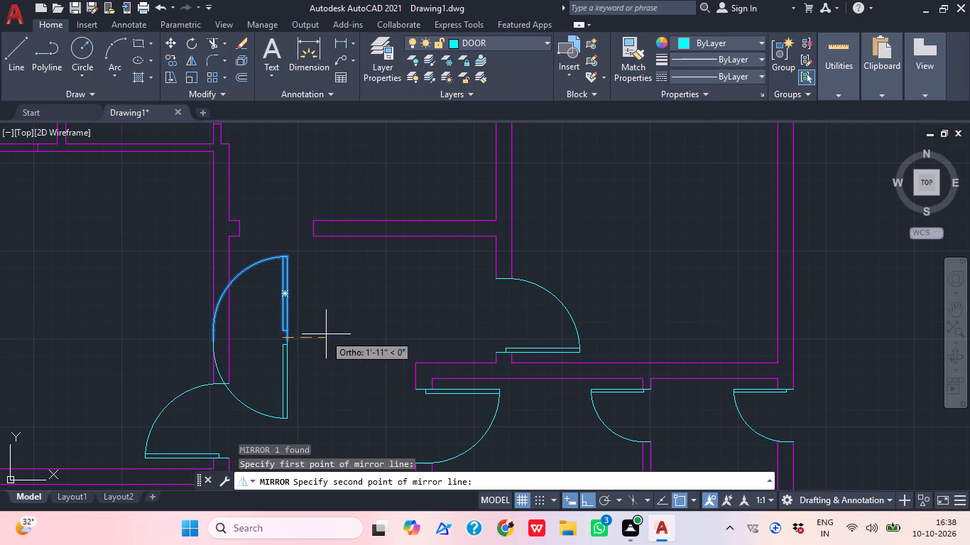
click(287, 153)
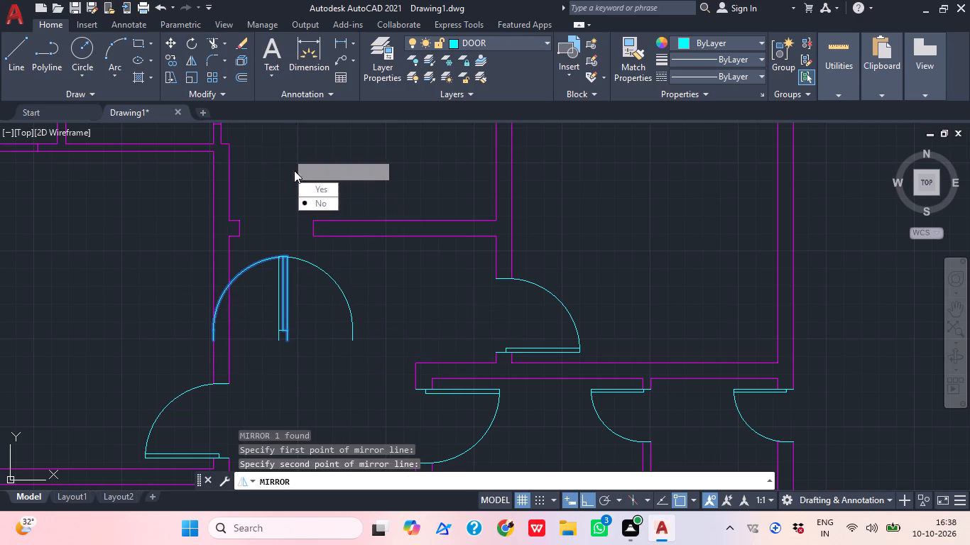
drag(317, 188, 287, 153)
Move the mirrored 3'-6" door by its hinge-side endpoint onto the west jamb's lower corner in the central room's south opening.
drag(299, 293, 290, 287)
click(267, 280)
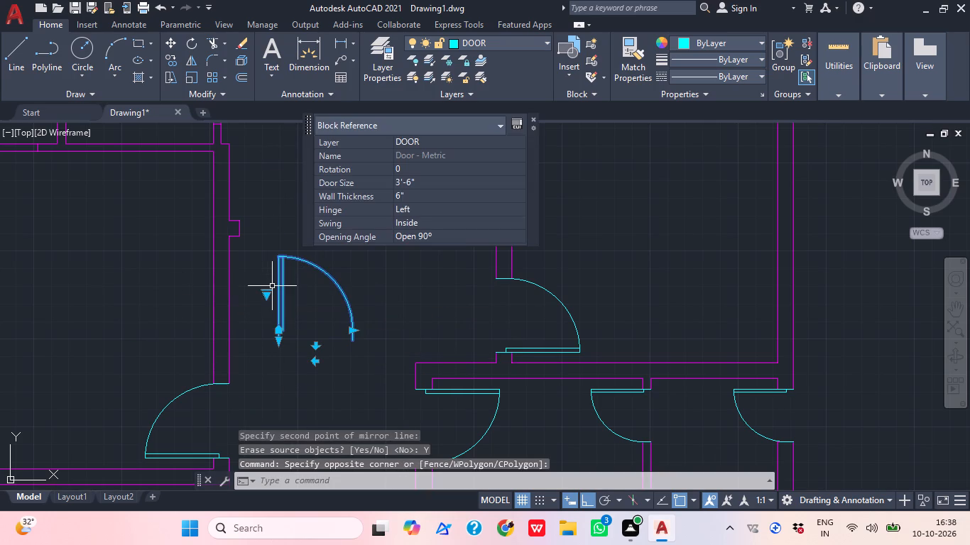
key(m)
key(space)
scroll(273, 346, up, 4)
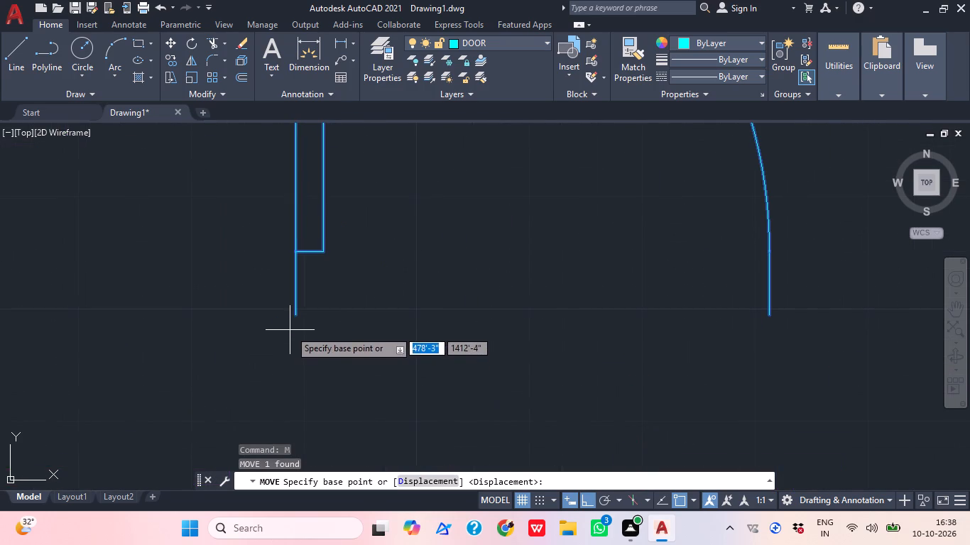
click(295, 315)
scroll(451, 238, down, 2)
middle_drag(451, 238, 483, 365)
scroll(483, 365, up, 1)
middle_drag(338, 251, 346, 361)
scroll(349, 337, down, 1)
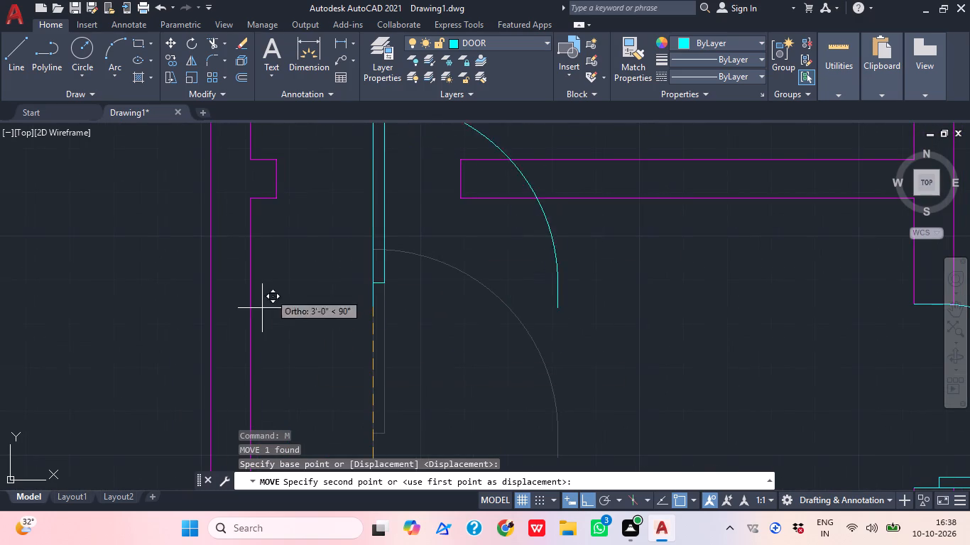
click(277, 197)
Examine the middle and southern parts of the floor plan for openings that still lack a door.
scroll(305, 241, down, 2)
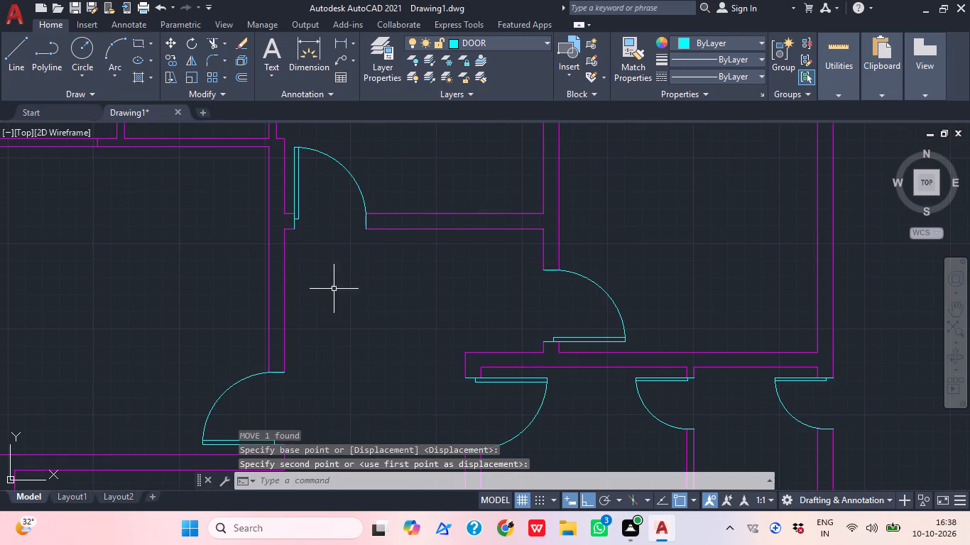
middle_drag(408, 301, 325, 331)
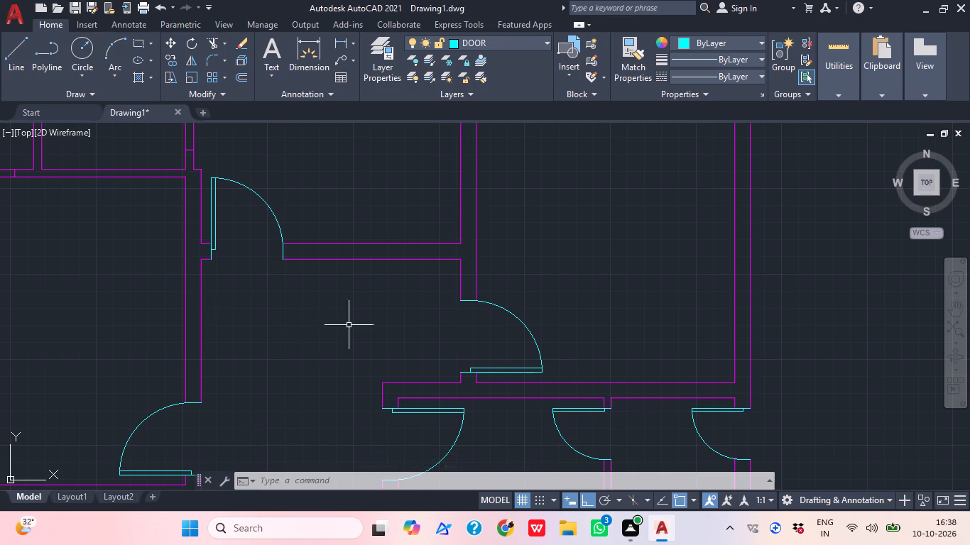
scroll(364, 314, down, 1)
middle_drag(376, 311, 401, 265)
scroll(398, 308, down, 1)
middle_drag(398, 312, 386, 307)
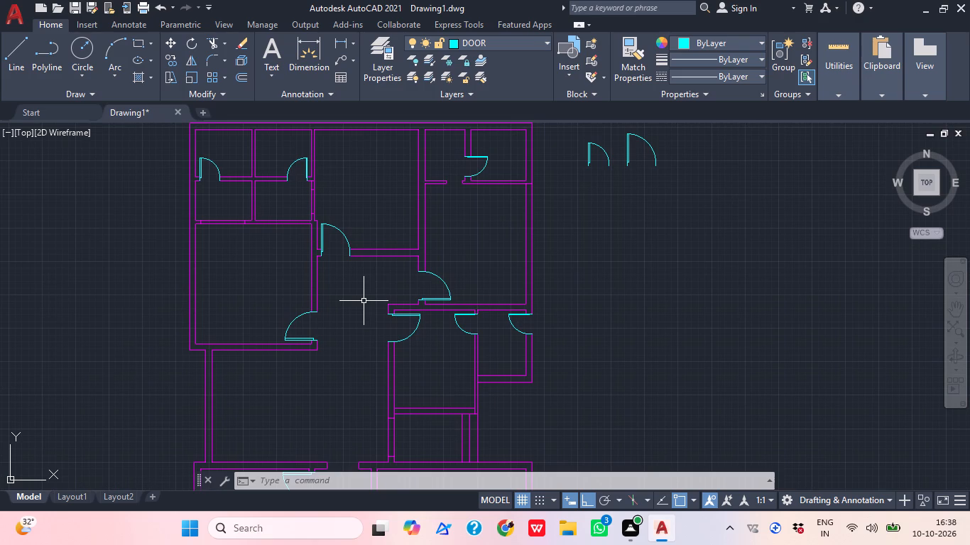
middle_drag(388, 378, 429, 295)
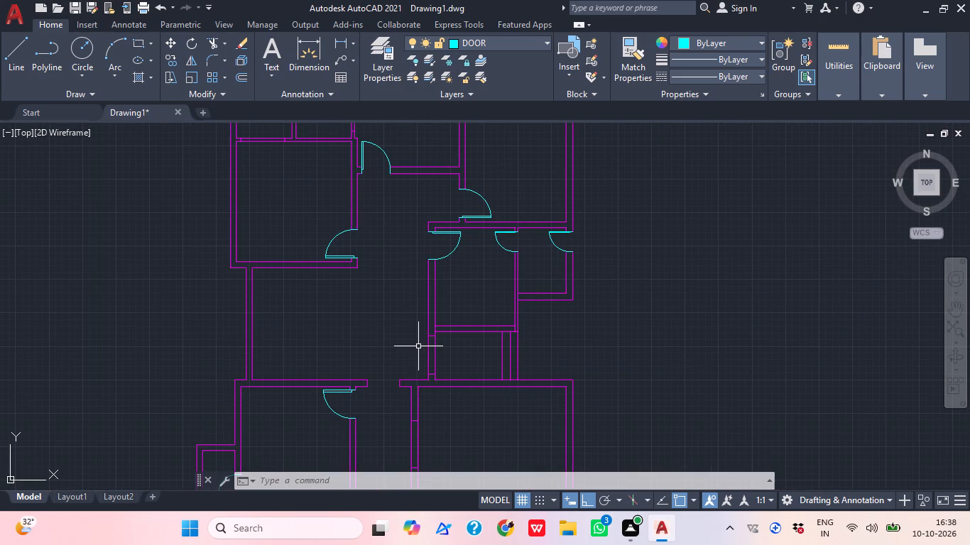
middle_drag(420, 356, 359, 304)
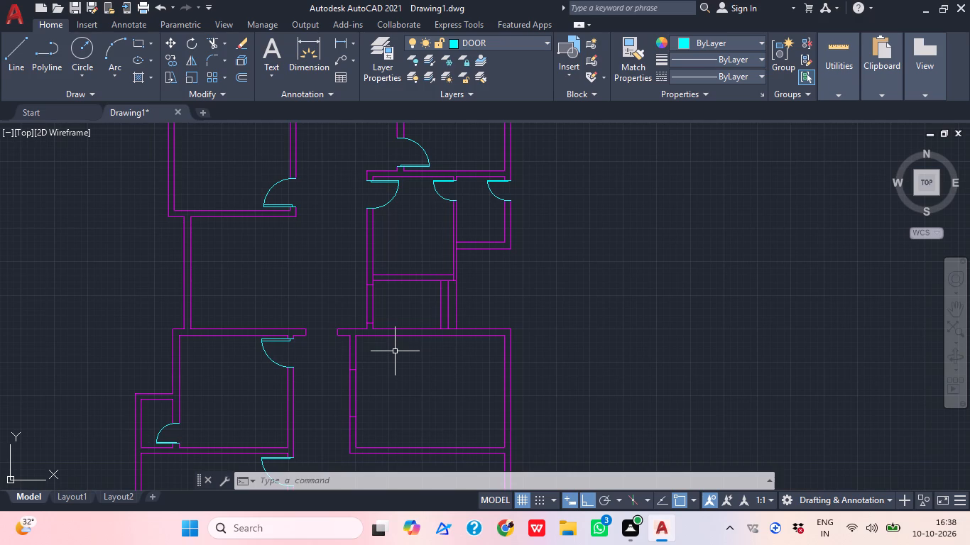
Examine the whole floor plan for wall openings that still lack a door.
scroll(410, 358, down, 1)
middle_drag(410, 358, 383, 295)
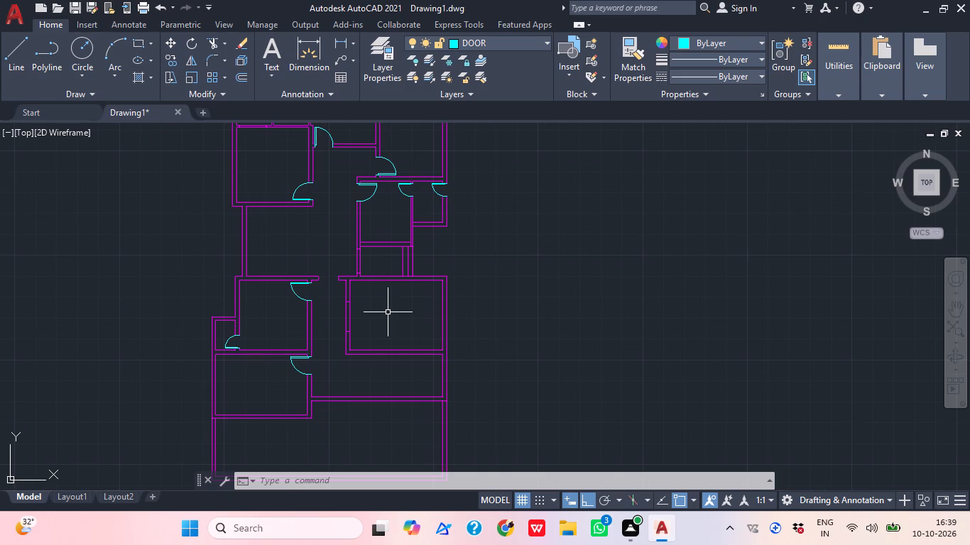
middle_drag(454, 304, 426, 283)
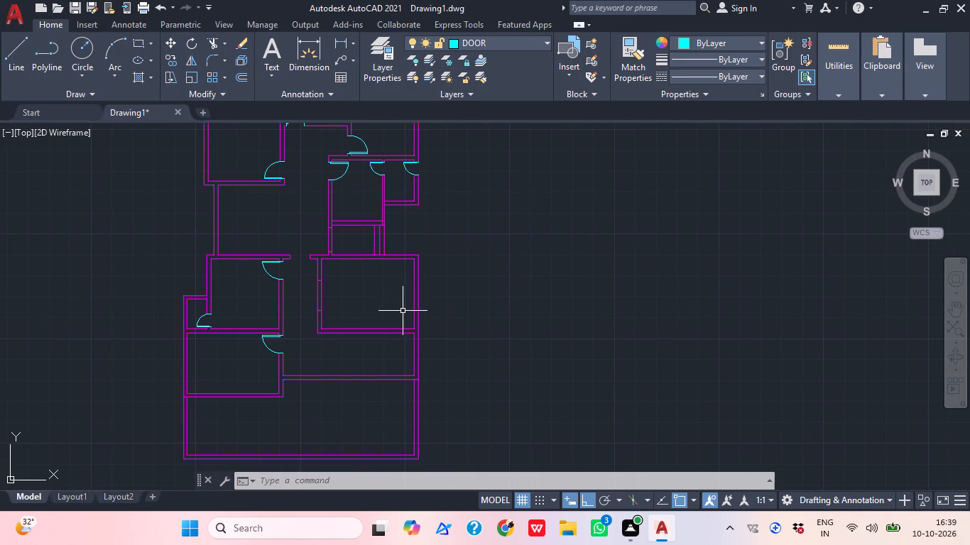
scroll(382, 392, down, 1)
middle_drag(347, 350, 348, 360)
middle_drag(391, 275, 364, 260)
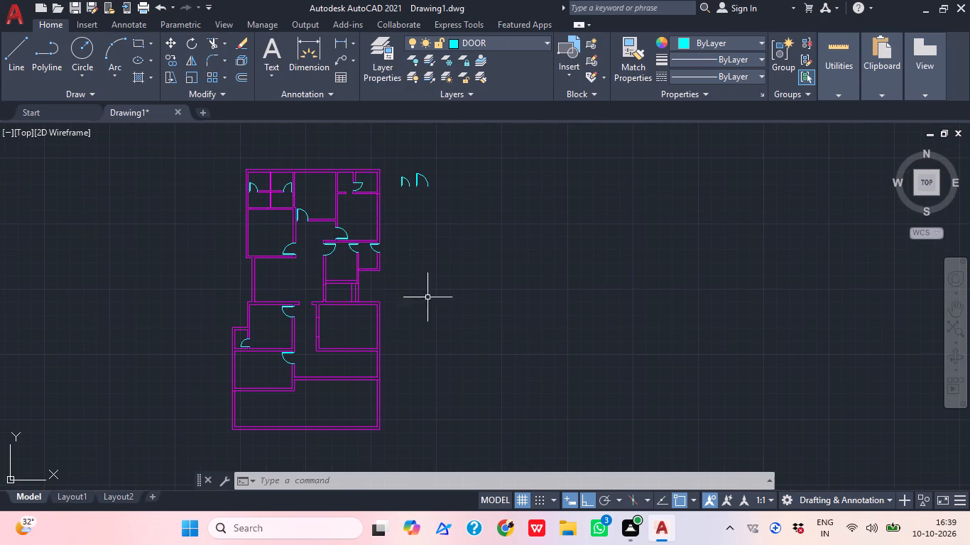
middle_drag(391, 356, 389, 343)
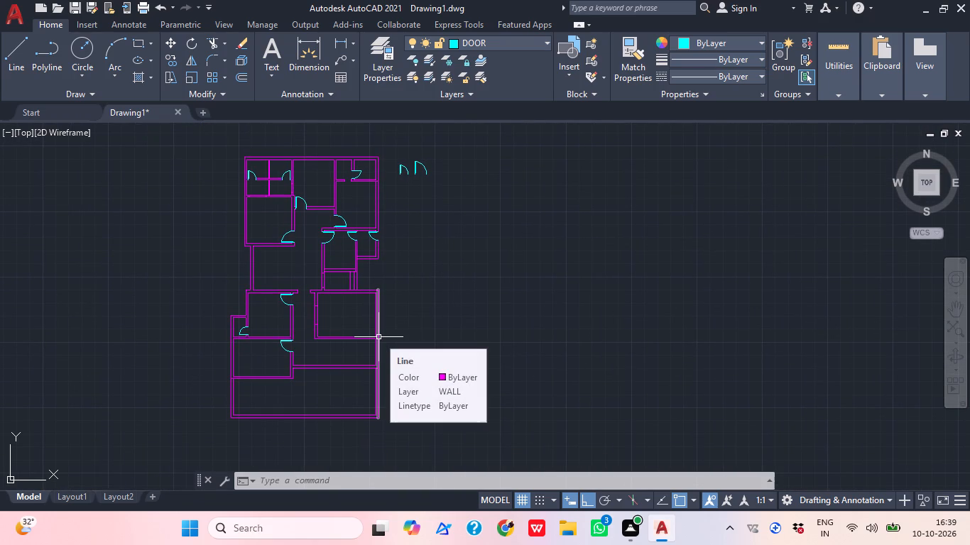
Measure the east wall span of the narrow room south of the central room with a linear dimension, and erase that dimension.
scroll(340, 286, up, 5)
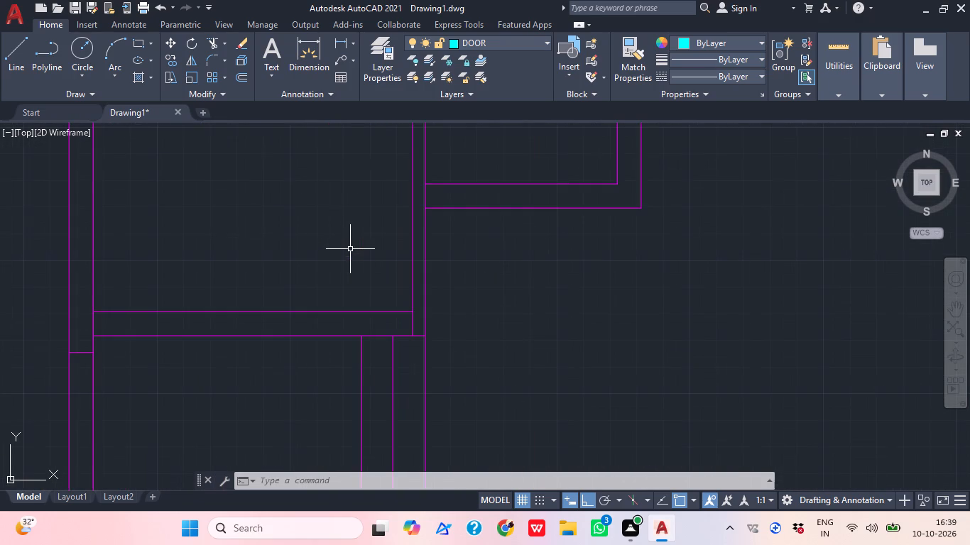
click(337, 37)
middle_drag(381, 267, 365, 112)
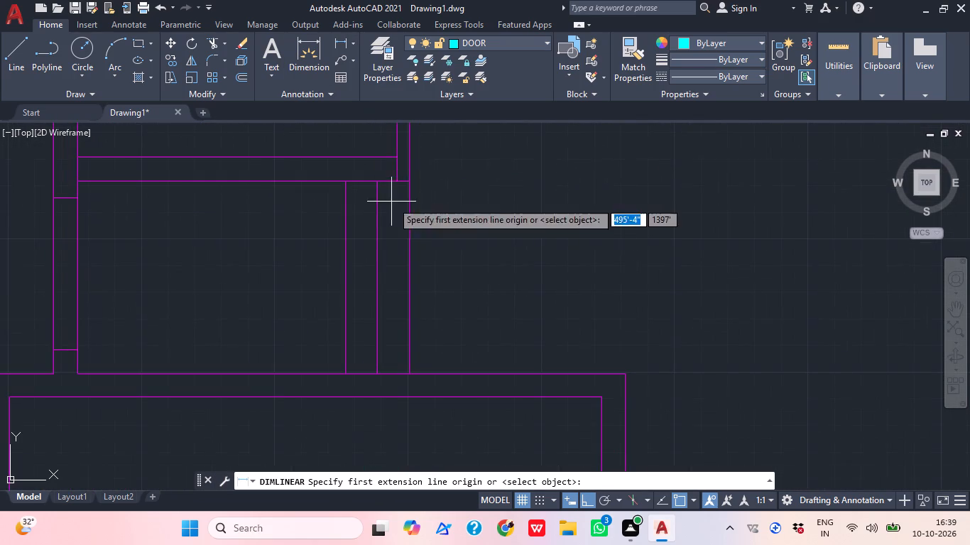
click(396, 179)
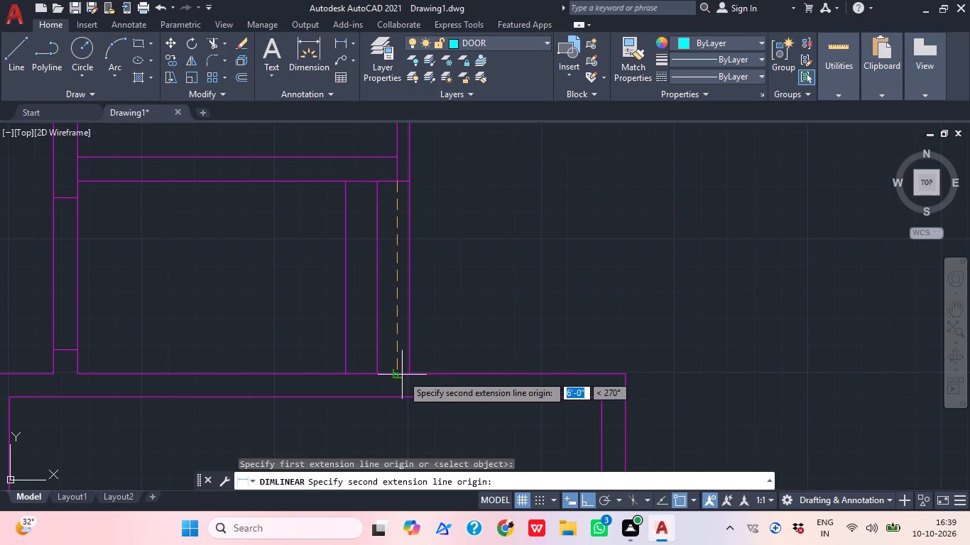
click(402, 368)
click(434, 359)
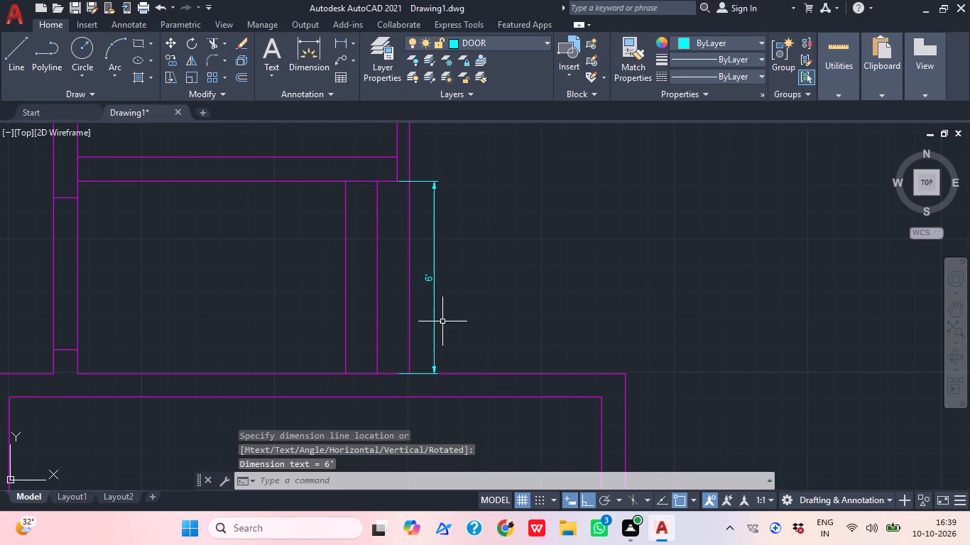
drag(469, 336, 454, 333)
click(425, 312)
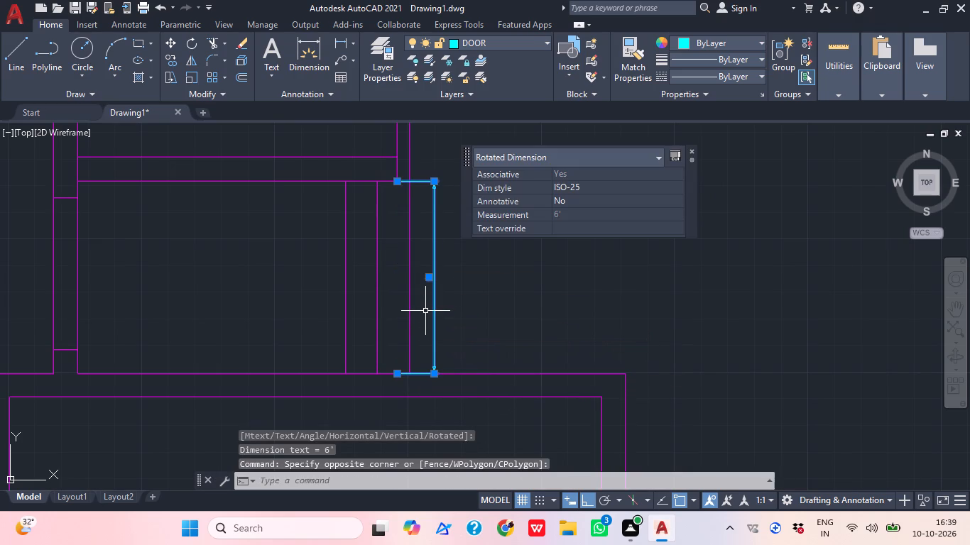
key(Delete)
Copy the spare 3'-6" door into the empty space about 11' south of the original.
scroll(429, 331, down, 2)
middle_drag(521, 295, 538, 468)
scroll(616, 277, down, 2)
middle_drag(612, 290, 400, 355)
scroll(453, 287, up, 2)
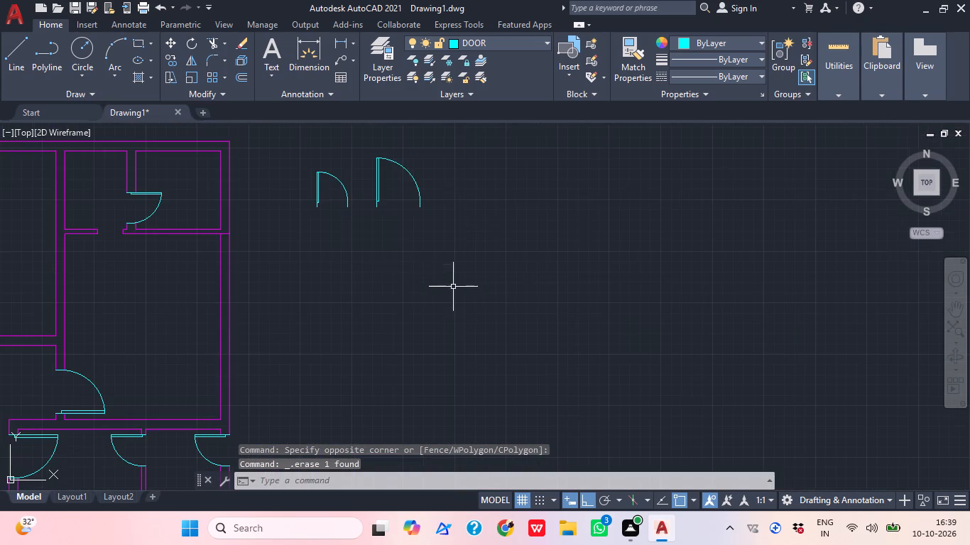
drag(400, 187, 389, 185)
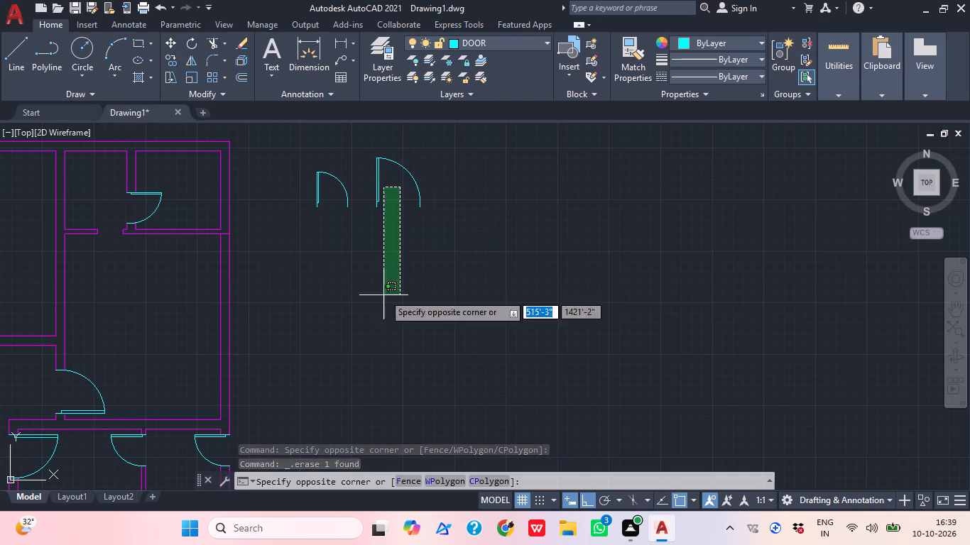
key(Escape)
click(429, 209)
click(349, 151)
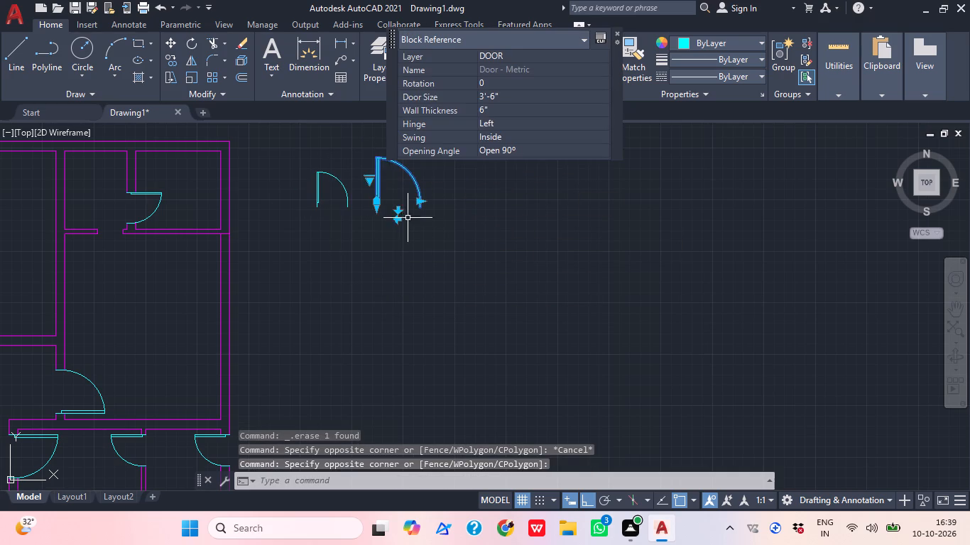
key(c)
key(o)
key(space)
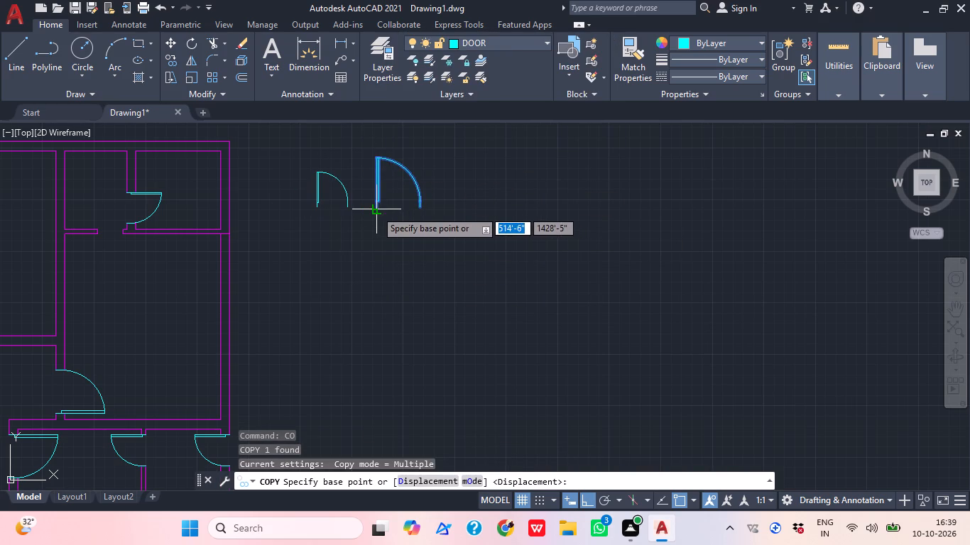
click(375, 210)
drag(404, 353, 406, 346)
key(Escape)
Scale the copied door from its hinge point by reference, using its end-to-end width as reference and 3' as new length.
drag(408, 358, 392, 351)
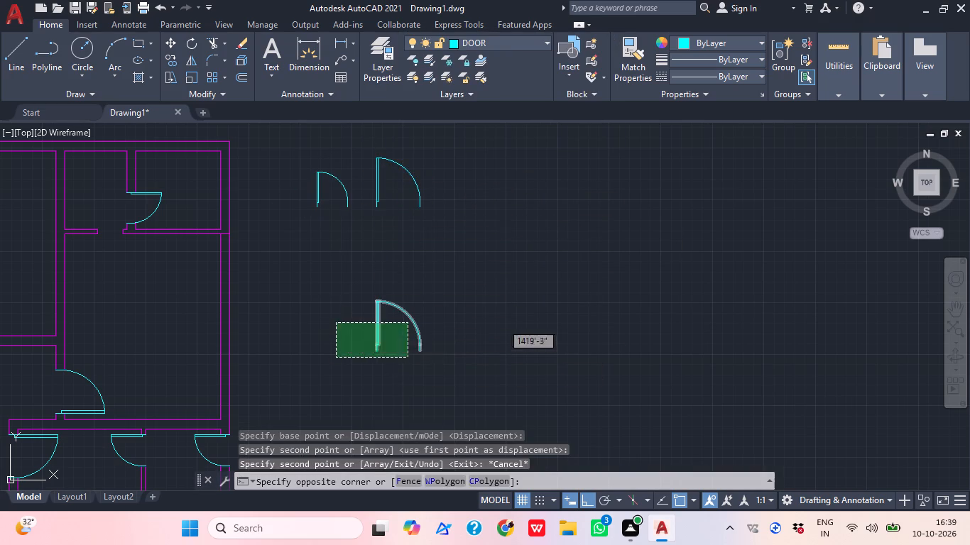
click(336, 323)
text(SC)
key(space)
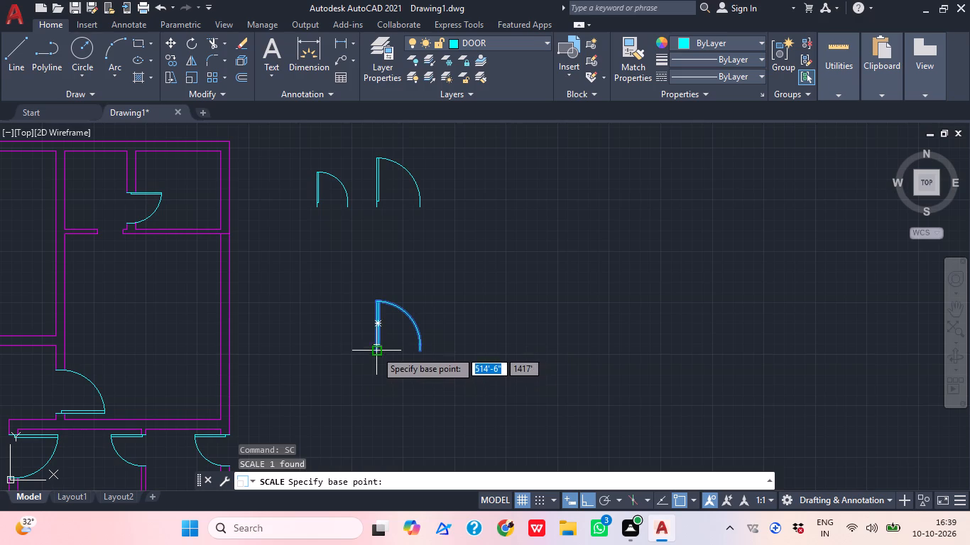
click(376, 346)
scroll(479, 331, up, 2)
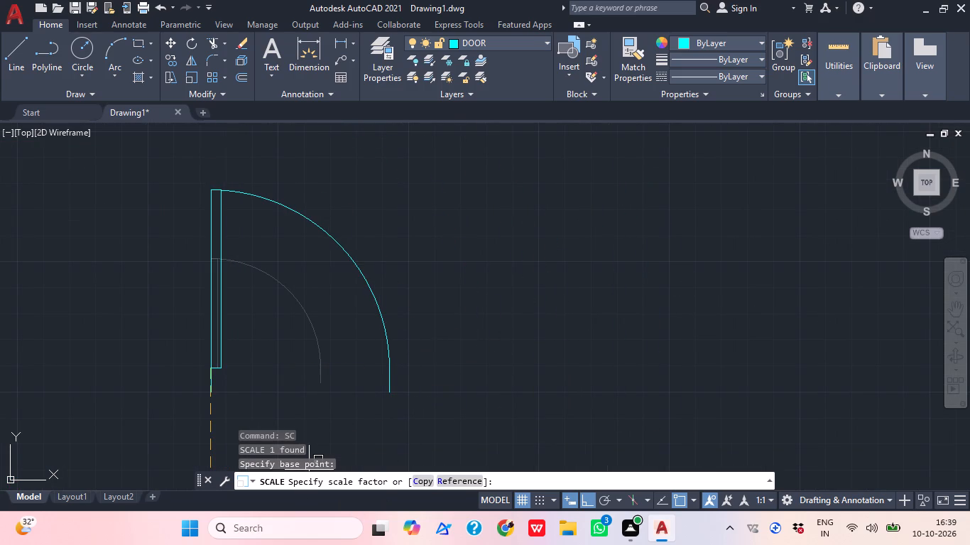
click(457, 476)
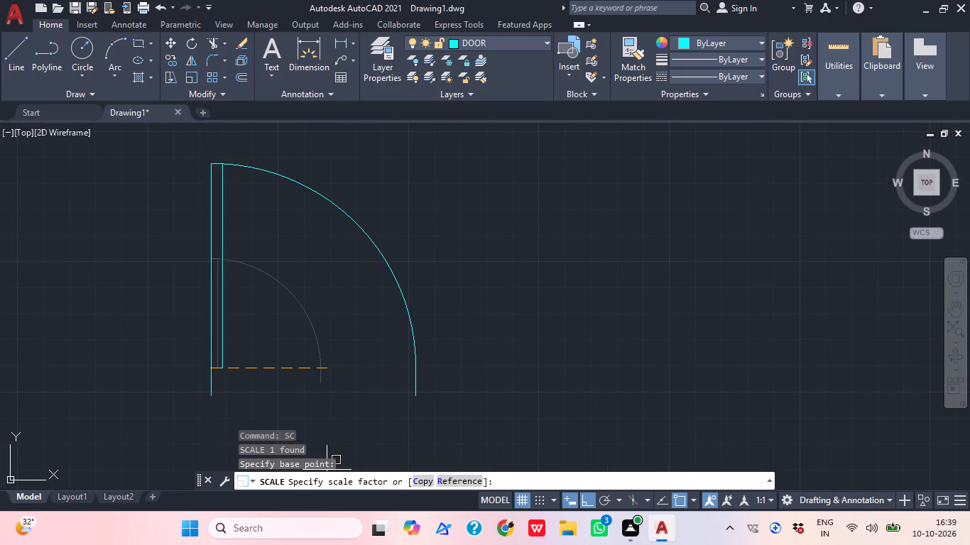
click(447, 478)
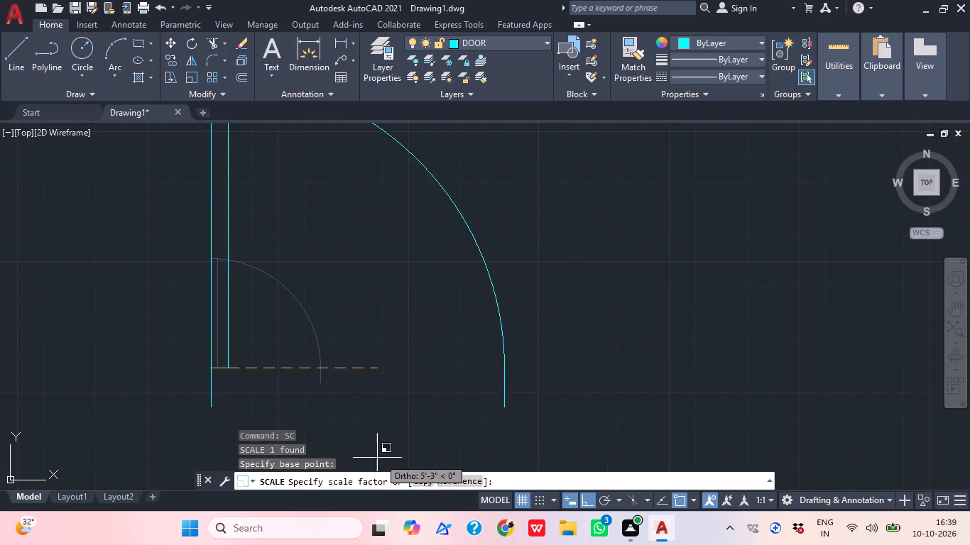
middle_drag(431, 488, 487, 487)
click(475, 481)
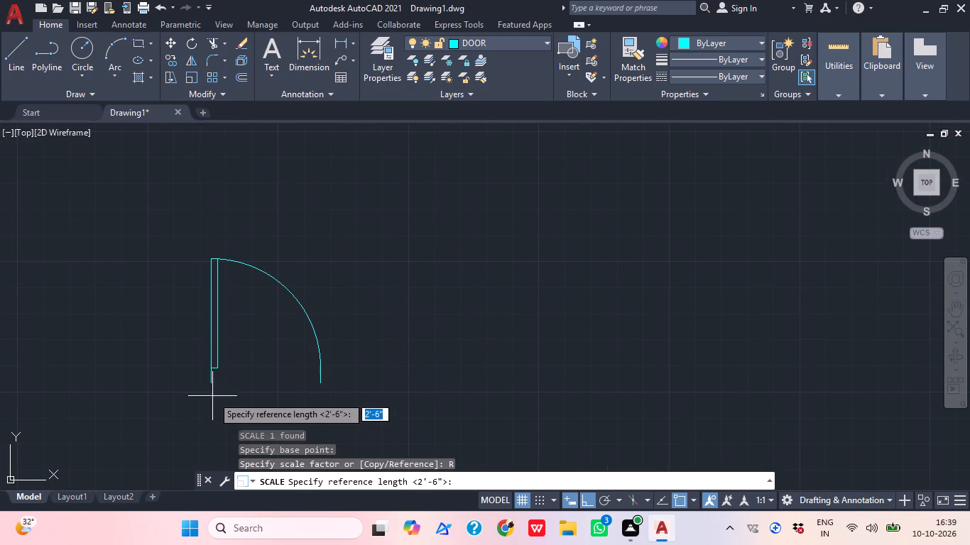
click(213, 381)
click(322, 380)
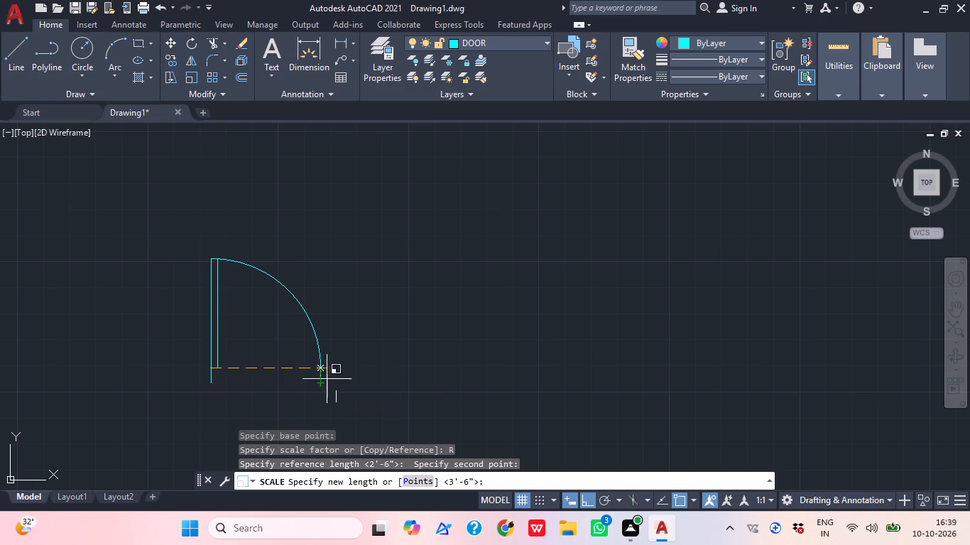
text(3')
key(Return)
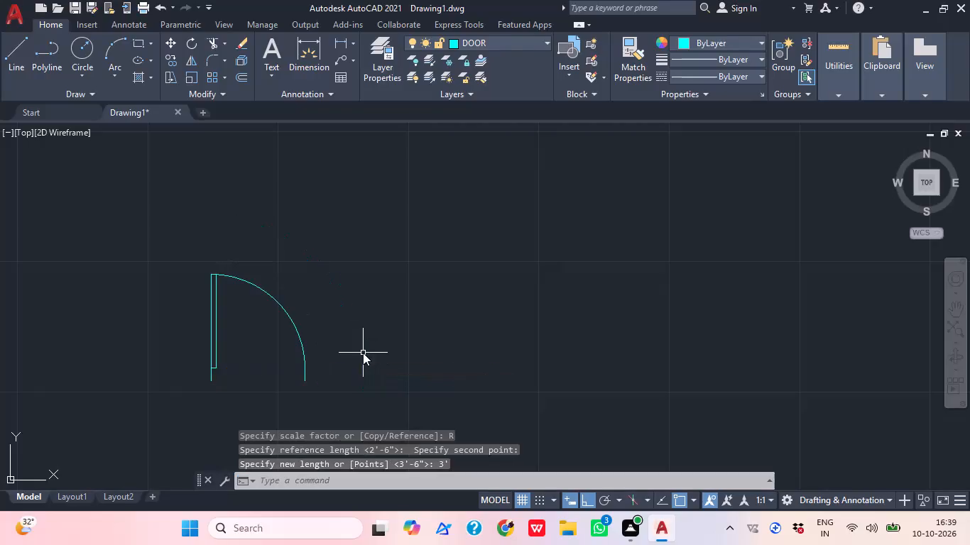
Mirror the 3' door about a vertical line through its hinge-side endpoint, keeping the source door.
middle_drag(296, 368, 412, 361)
click(378, 338)
click(286, 304)
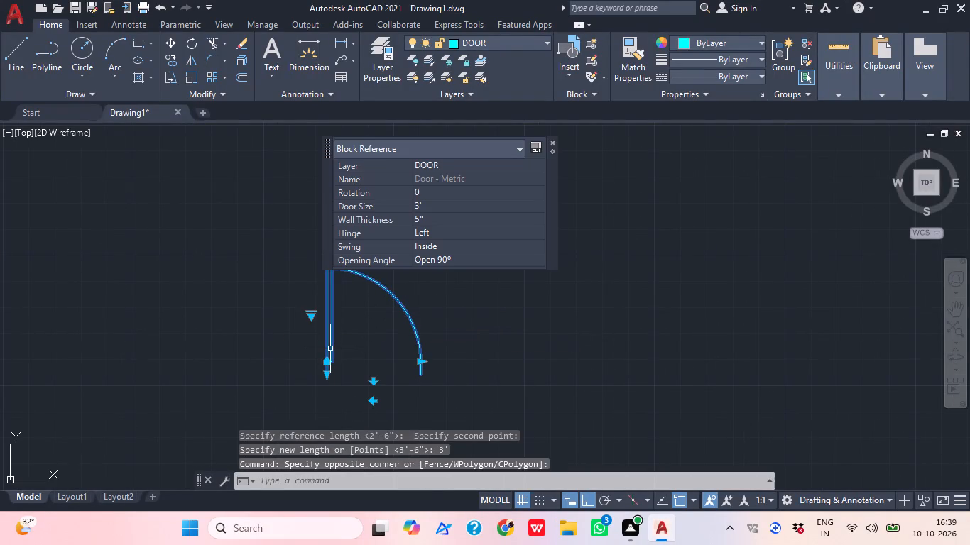
text(MI)
key(space)
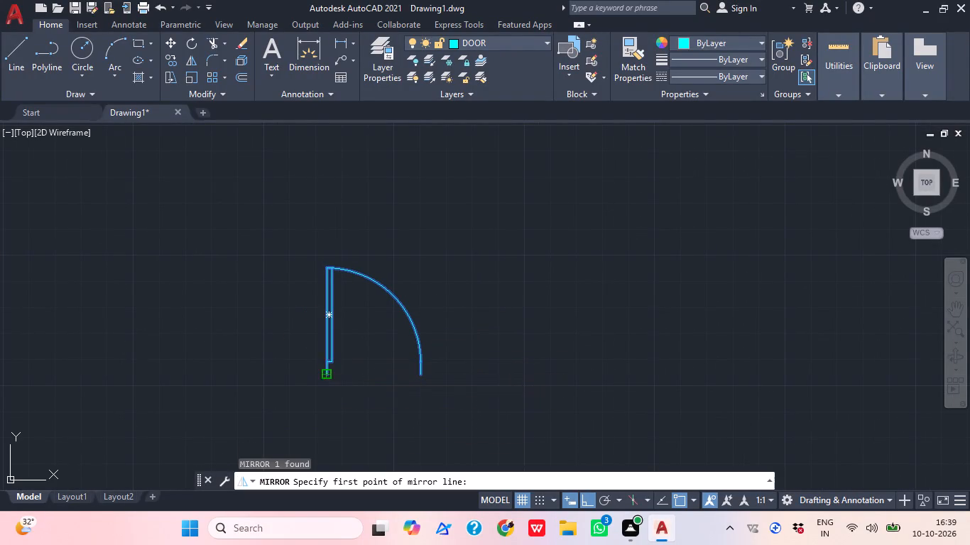
click(327, 375)
click(306, 190)
drag(336, 237, 306, 190)
Move the mirrored 3' door by its free-end endpoint onto the original's free-end endpoint to form a double door.
click(266, 243)
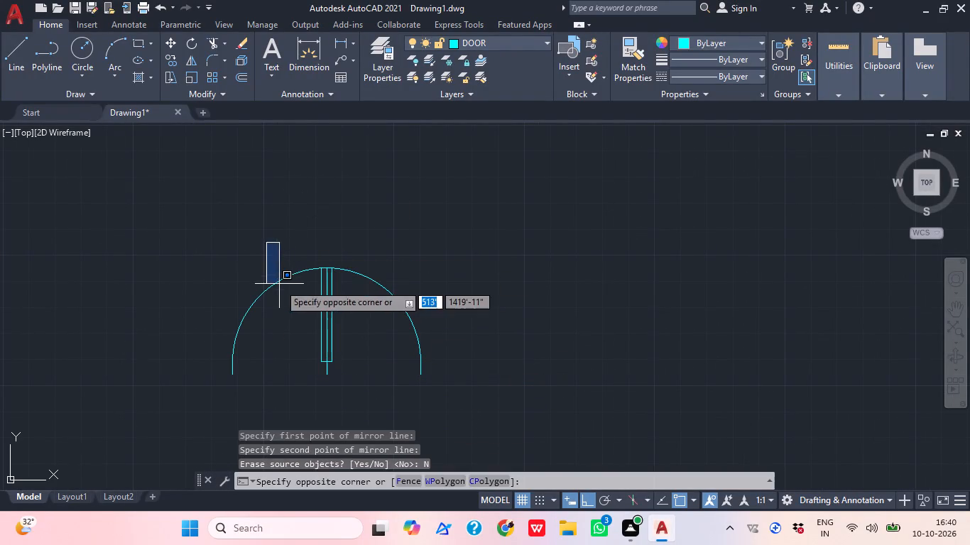
click(279, 284)
click(293, 302)
click(249, 290)
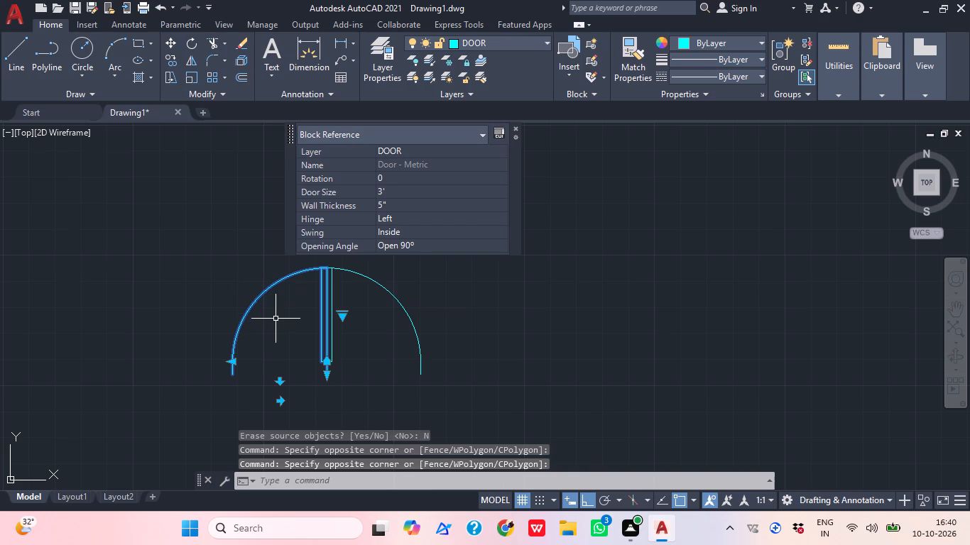
text(M)
key(space)
click(236, 373)
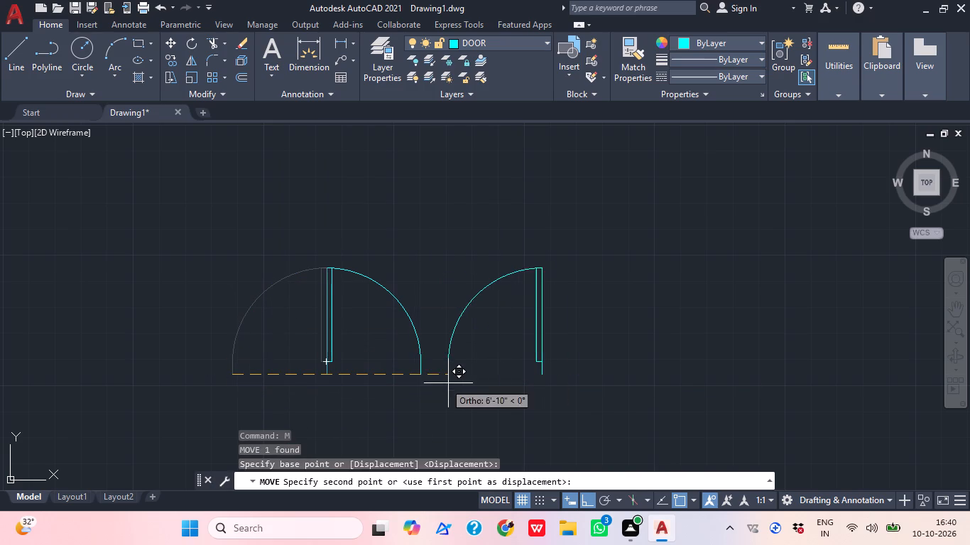
scroll(419, 373, up, 4)
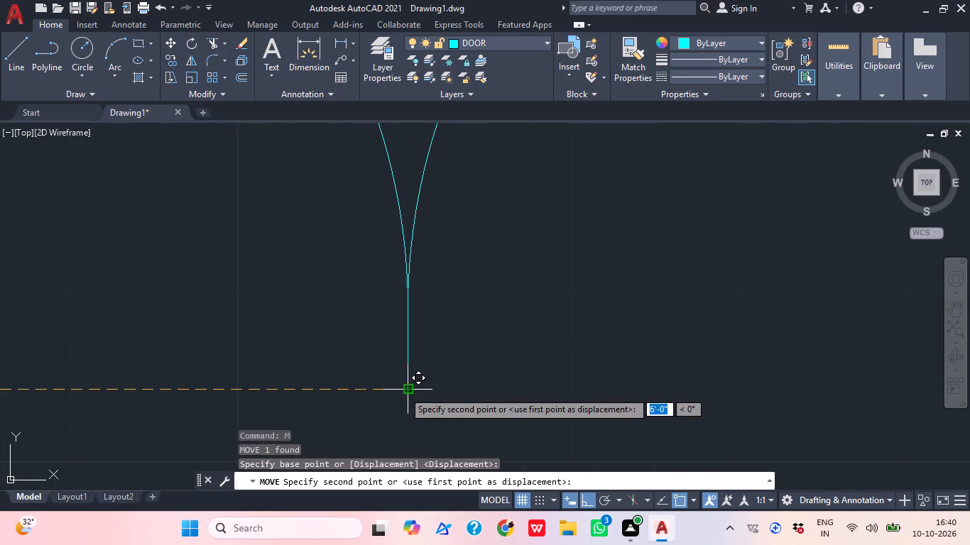
click(403, 391)
Rotate both leaves of the 3' double door 90° about their shared meeting endpoint so that they swing west.
scroll(421, 356, down, 4)
drag(439, 363, 421, 346)
click(258, 274)
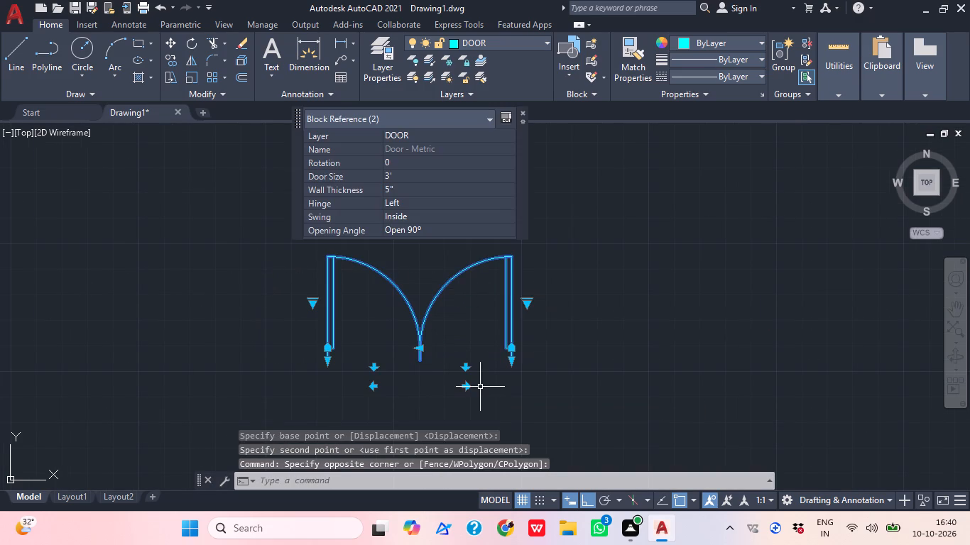
key(r)
key(p)
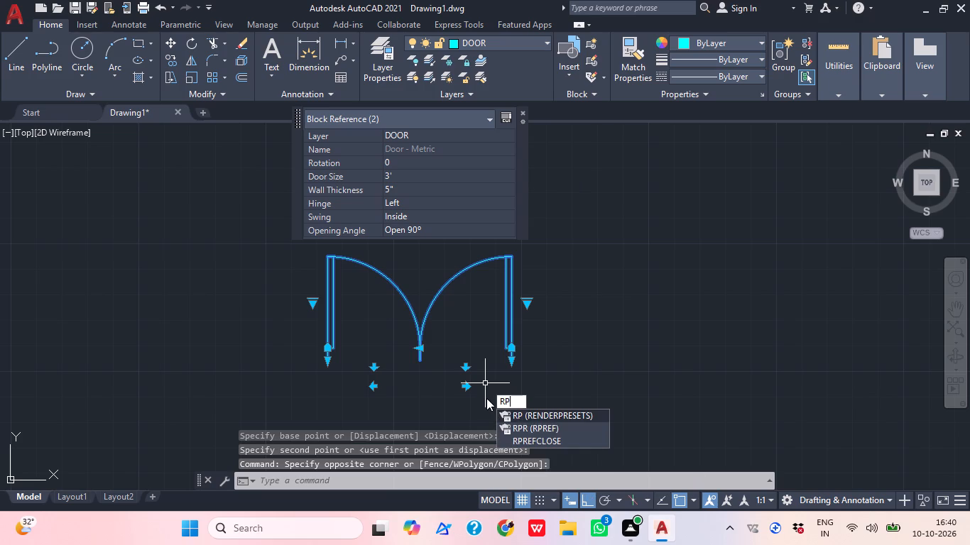
key(backslash)
text(O)
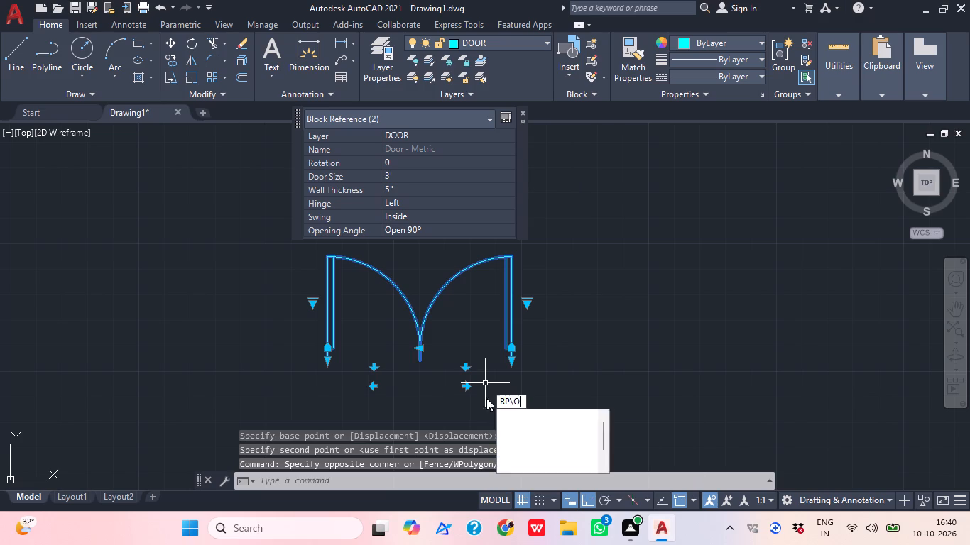
key(space)
click(464, 402)
key(Escape)
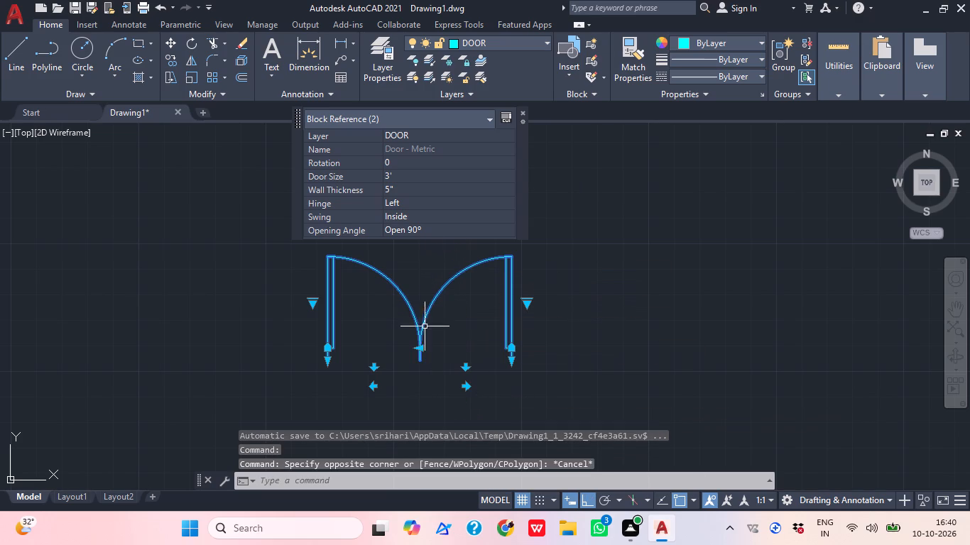
key(e)
key(BackSpace)
key(r)
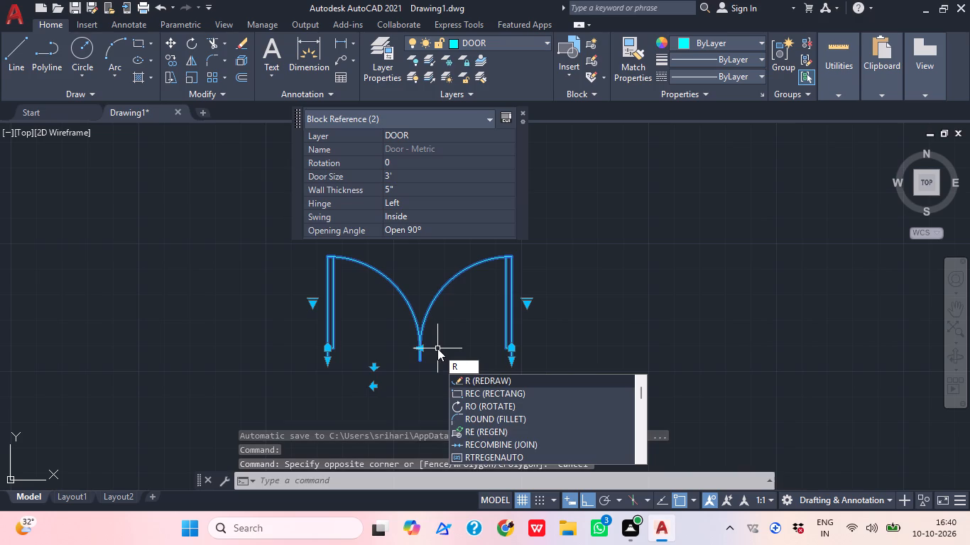
text(O)
key(space)
click(424, 363)
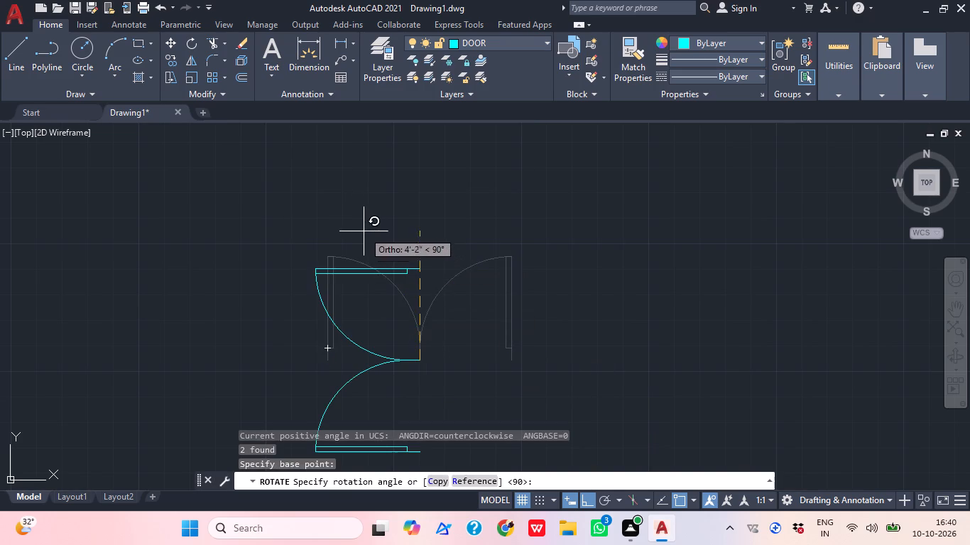
click(359, 217)
scroll(455, 197, down, 2)
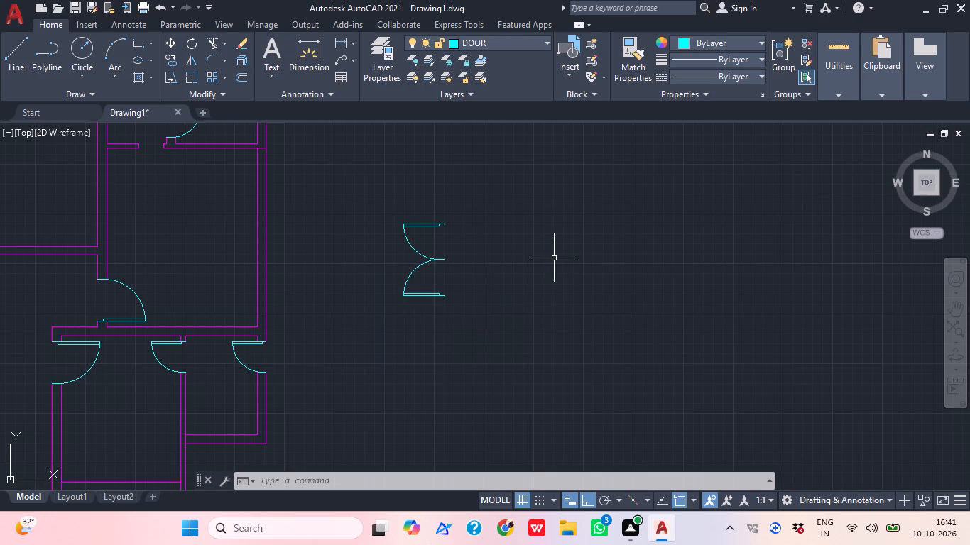
Move the 3' double door by its southern hinge endpoint onto the south end of the small room's inner east wall line.
middle_drag(566, 283, 541, 279)
scroll(541, 285, down, 1)
middle_drag(530, 314, 538, 326)
click(489, 336)
click(425, 246)
middle_drag(558, 444, 571, 468)
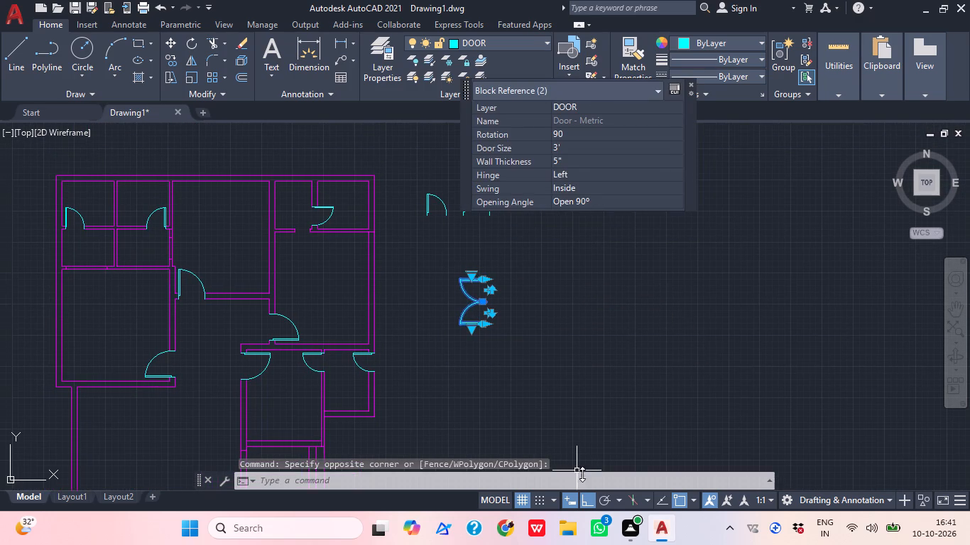
text(M)
key(space)
scroll(474, 312, up, 3)
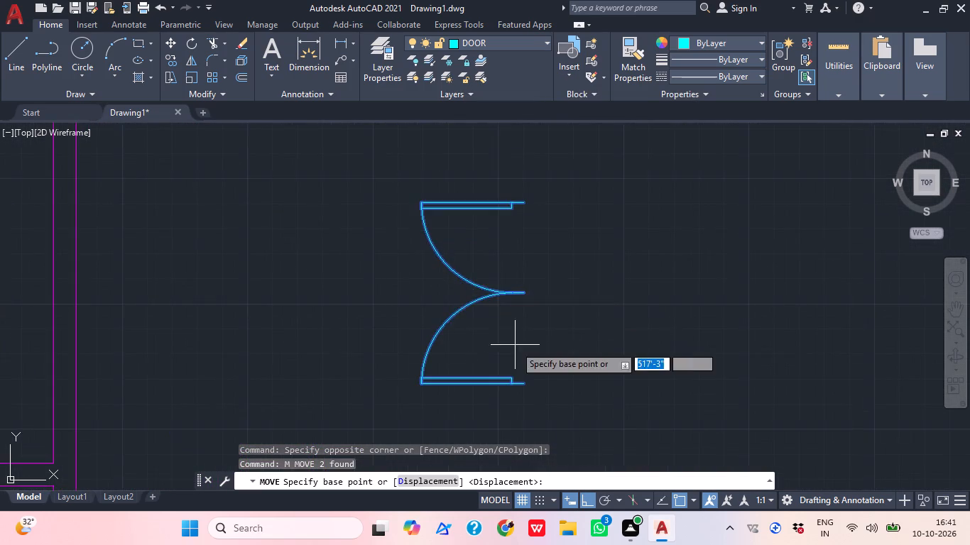
scroll(518, 360, up, 1)
click(527, 400)
scroll(648, 267, down, 3)
middle_drag(548, 376, 544, 204)
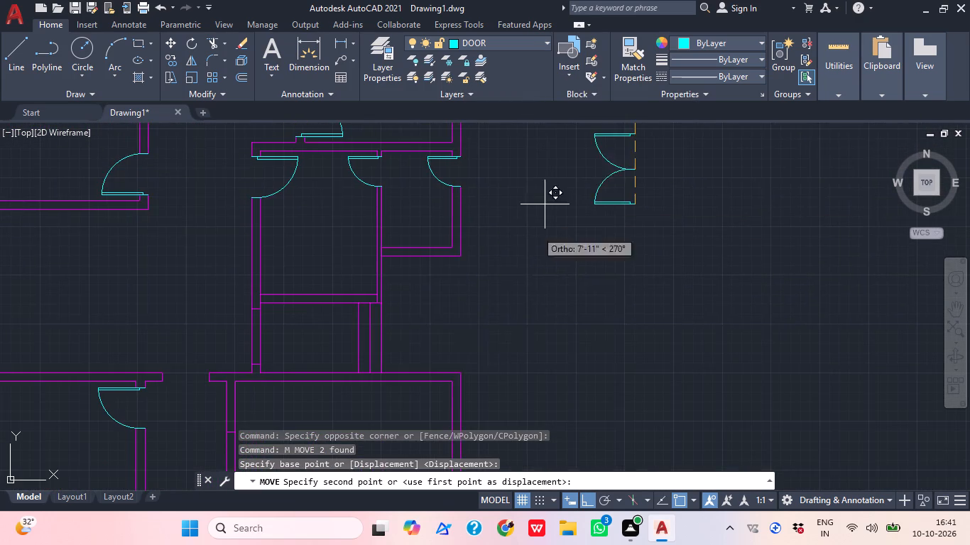
scroll(346, 360, up, 2)
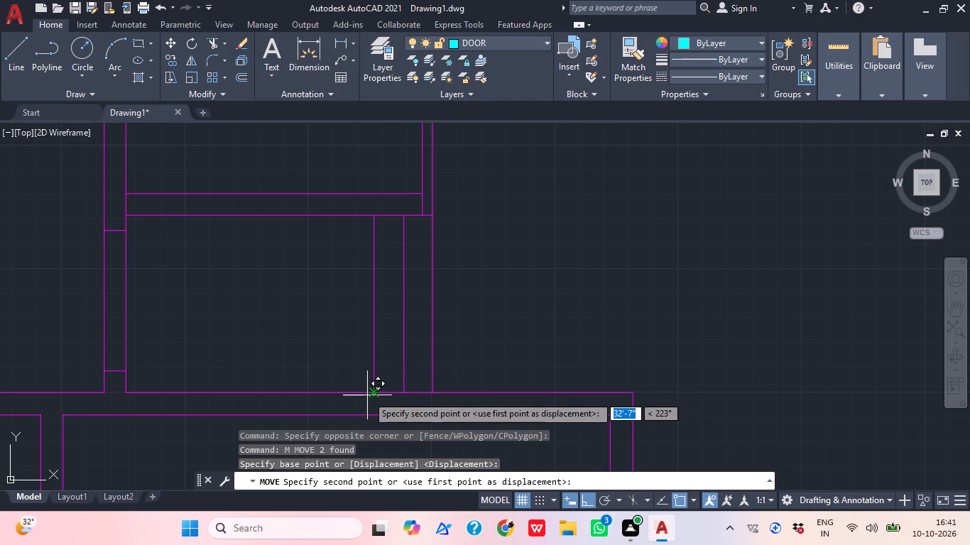
click(374, 391)
scroll(419, 363, down, 2)
middle_drag(467, 359, 618, 336)
scroll(505, 360, down, 1)
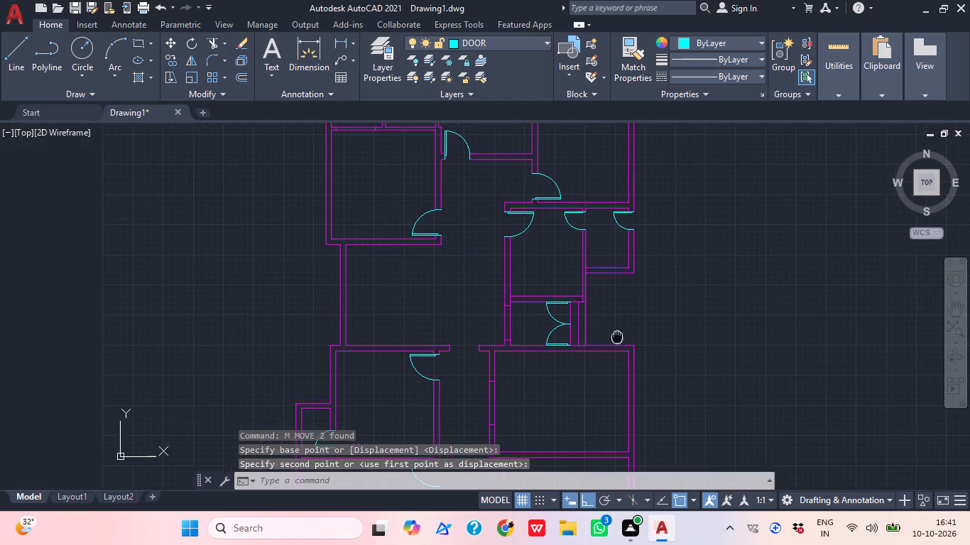
middle_drag(618, 336, 623, 336)
Copy the spare 2'-6" door from its hinge-side endpoint to the empty space directly below it.
middle_drag(586, 341, 349, 512)
scroll(445, 275, up, 1)
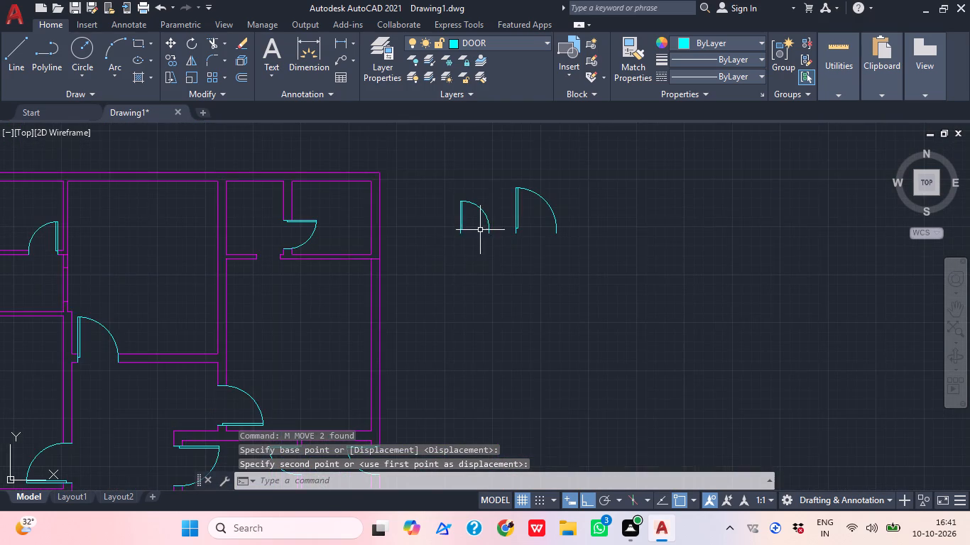
scroll(498, 216, up, 1)
click(518, 251)
click(393, 178)
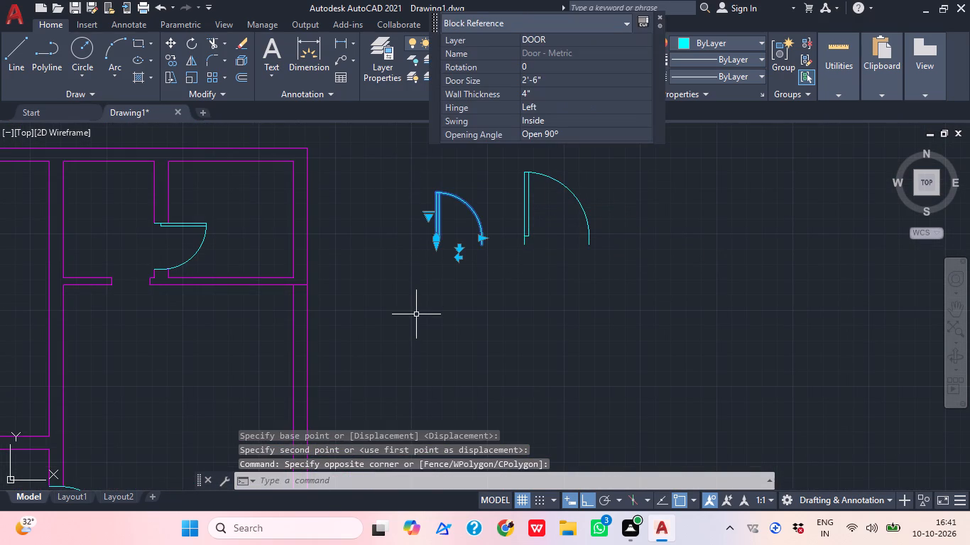
text(CO)
key(space)
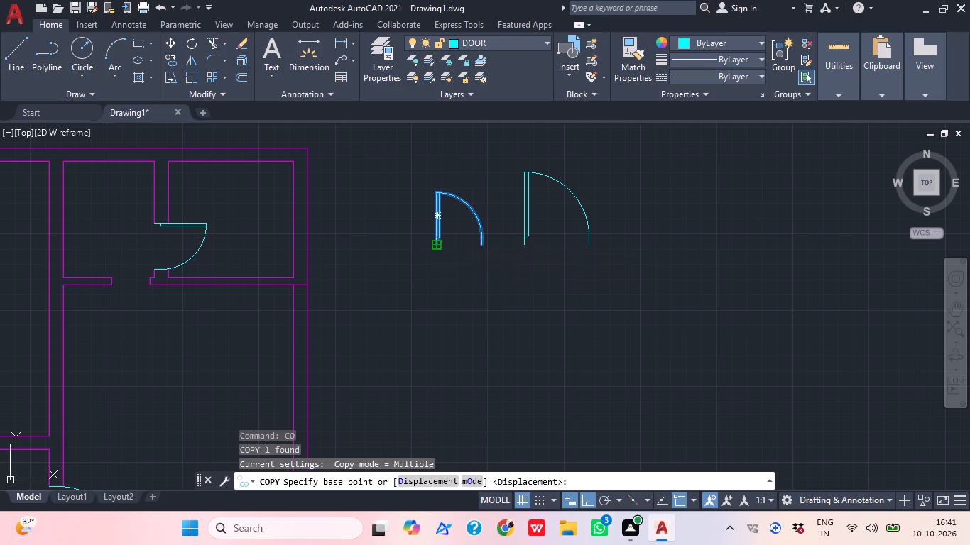
click(437, 246)
click(447, 355)
key(Escape)
Scale the copied door from its hinge-side endpoint by reference, using its end-to-end width as reference and 2' as new length.
click(469, 360)
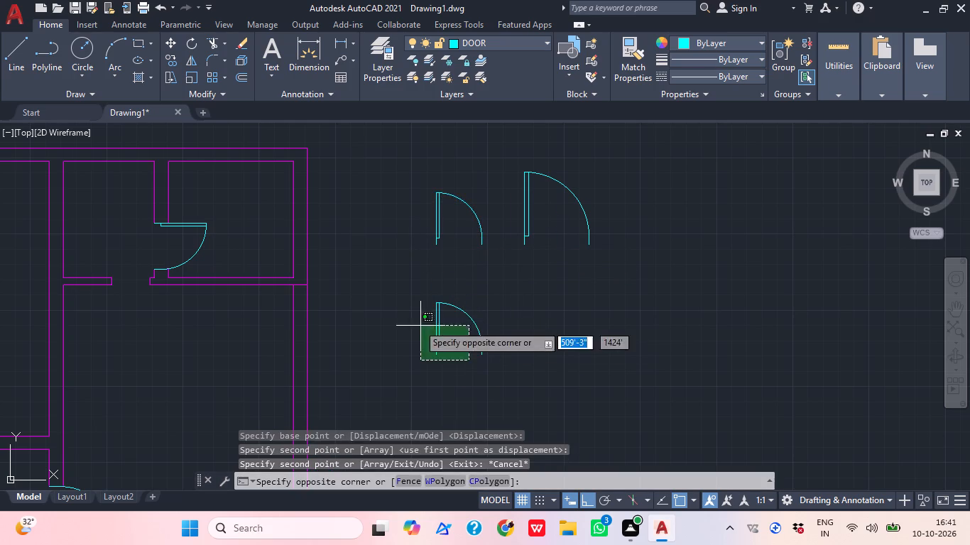
click(395, 316)
middle_drag(475, 360, 512, 373)
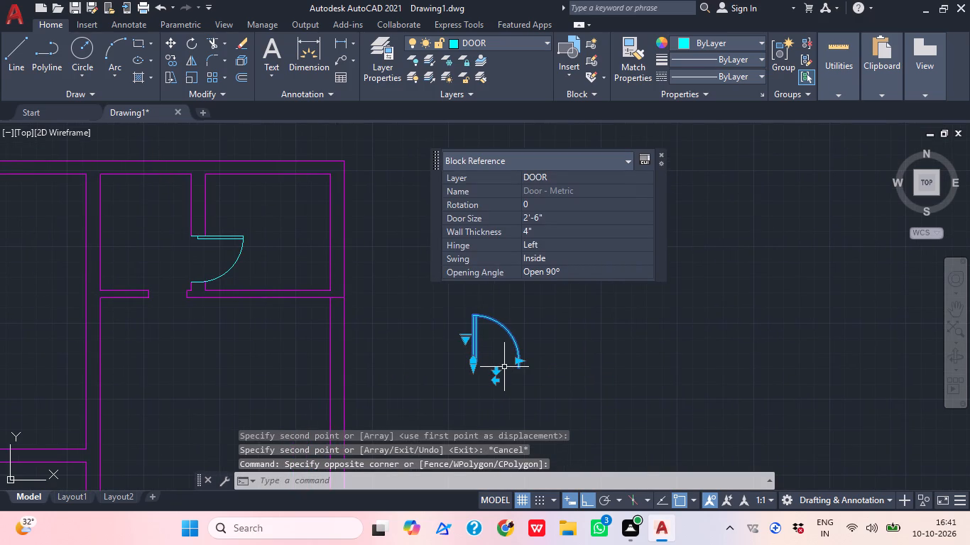
text(SC)
key(space)
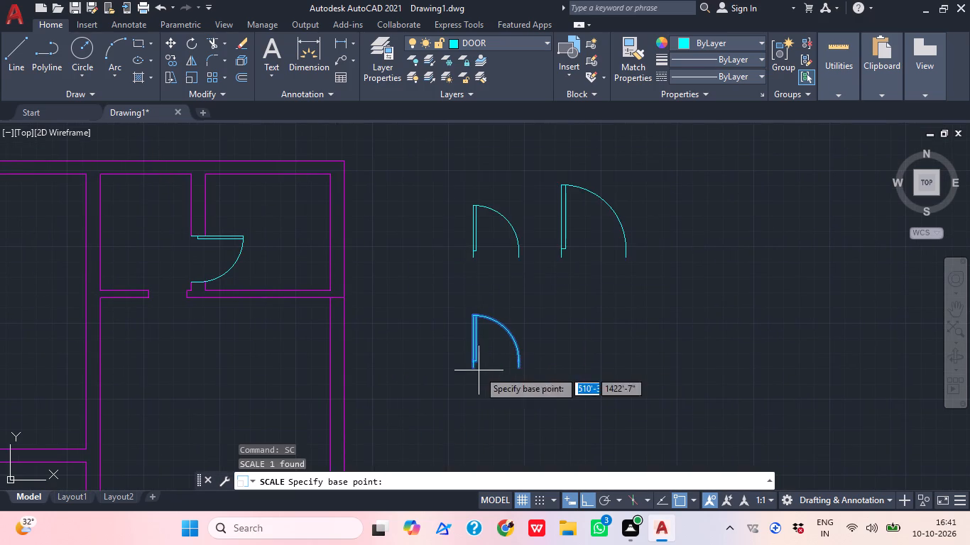
scroll(445, 385, up, 2)
click(506, 340)
middle_drag(508, 358, 490, 365)
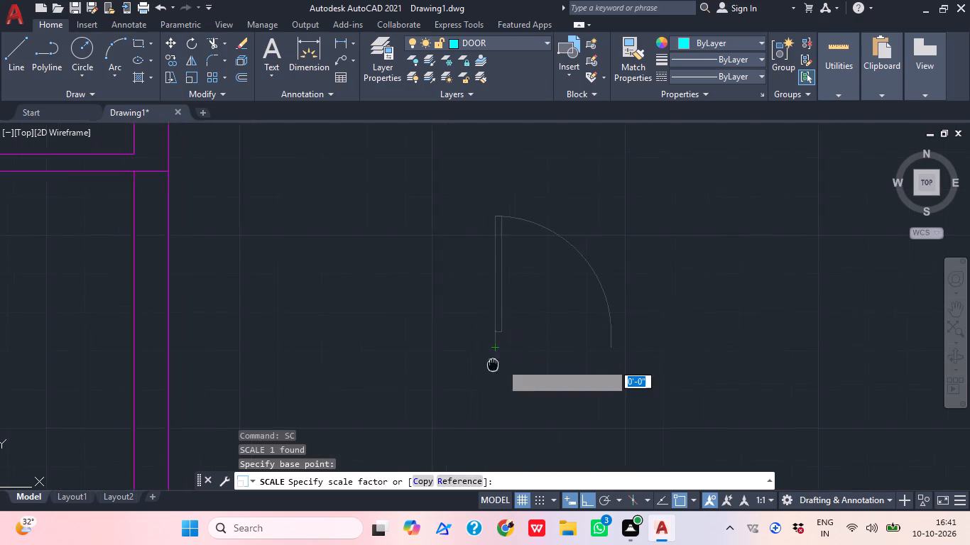
middle_drag(490, 365, 415, 372)
click(455, 480)
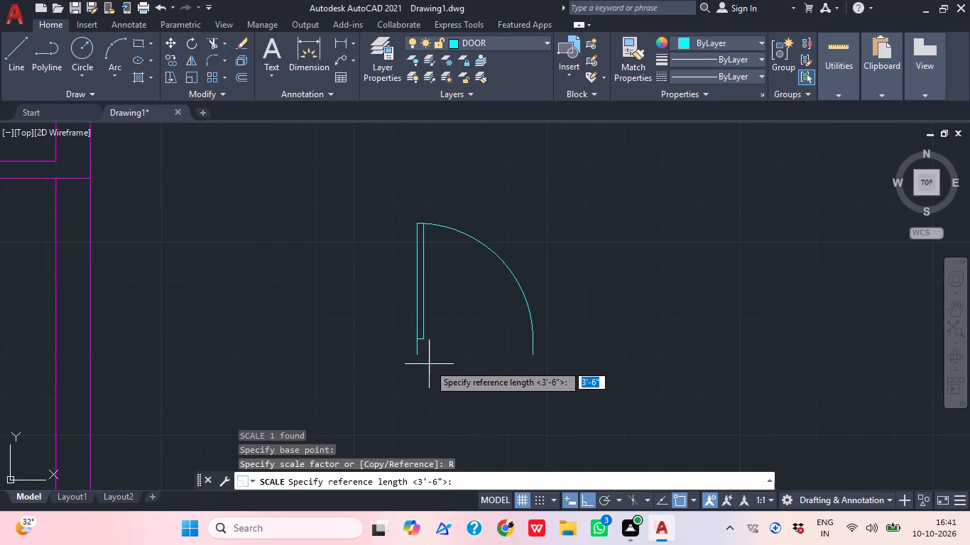
click(417, 358)
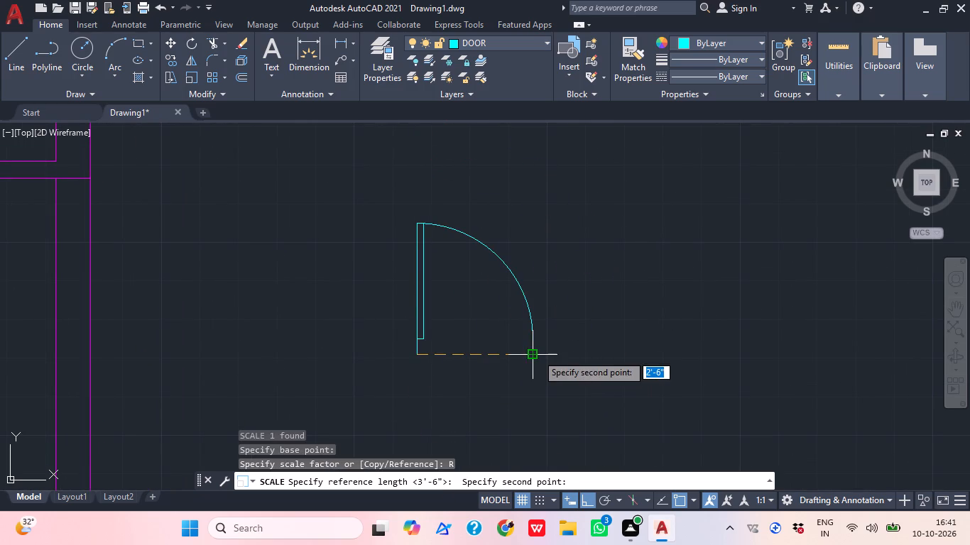
click(536, 354)
key(2)
key(apostrophe)
key(Return)
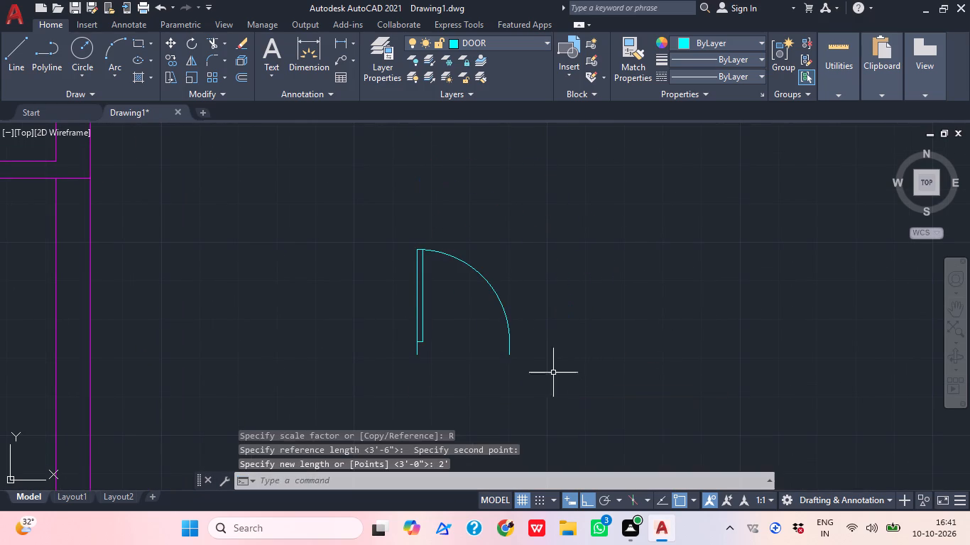
Mirror the 2' door about a vertical line through its hinge-side endpoint, keeping the source door.
click(442, 375)
click(389, 318)
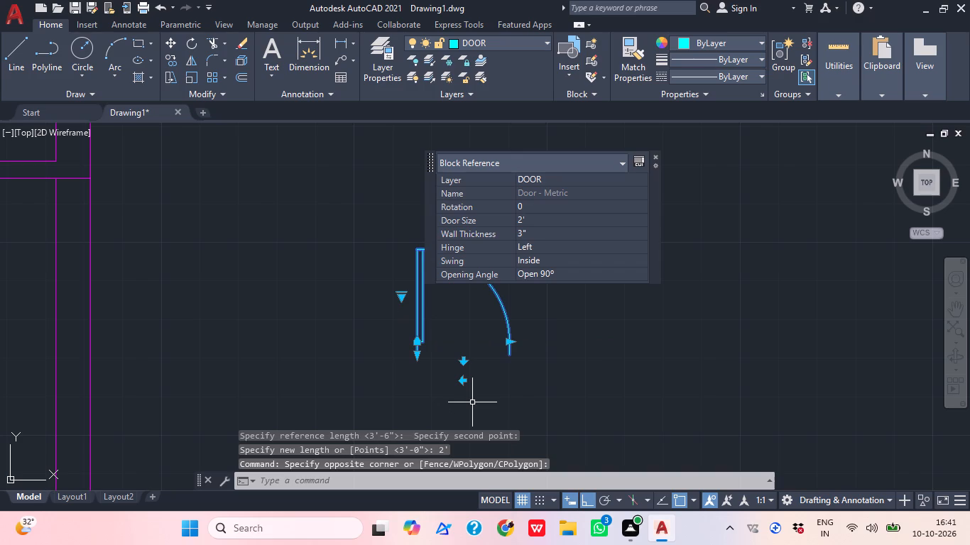
key(m)
text(I)
key(space)
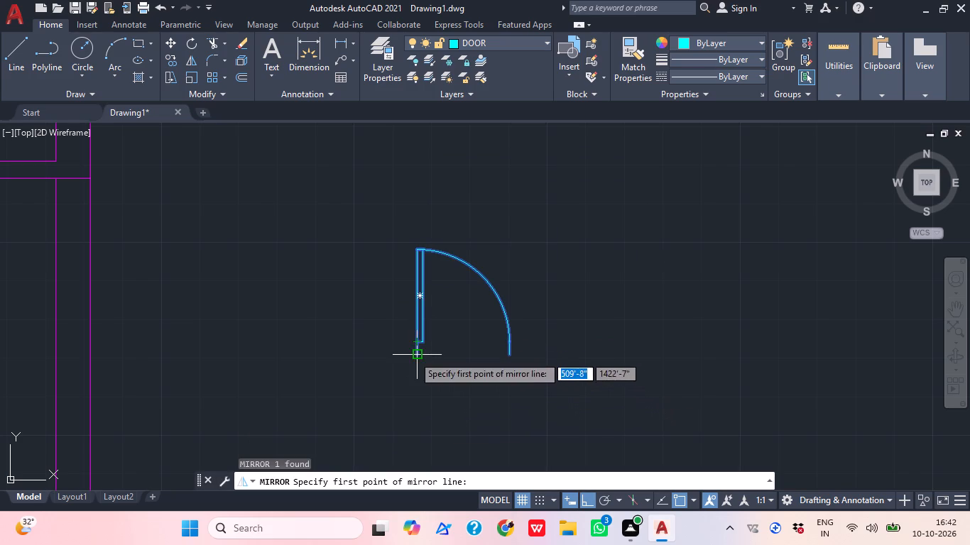
click(413, 356)
click(273, 163)
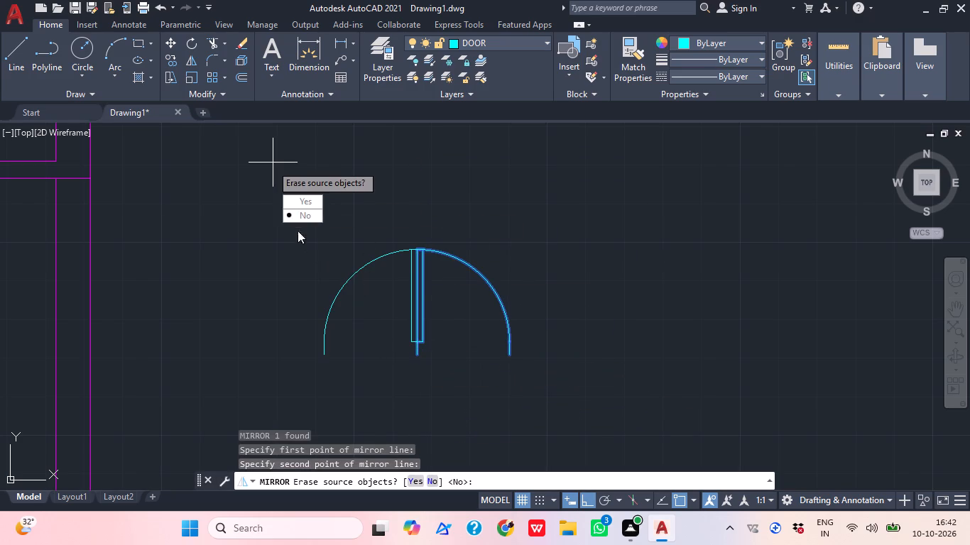
drag(303, 218, 271, 165)
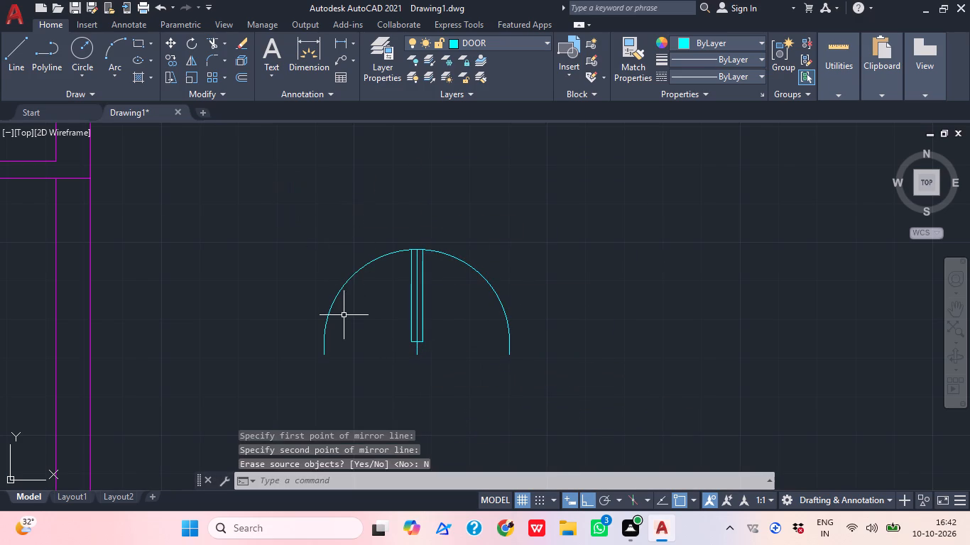
Move the mirrored 2' door by its free-end endpoint onto the original's free-end endpoint to form a double door.
click(329, 297)
click(332, 300)
click(333, 301)
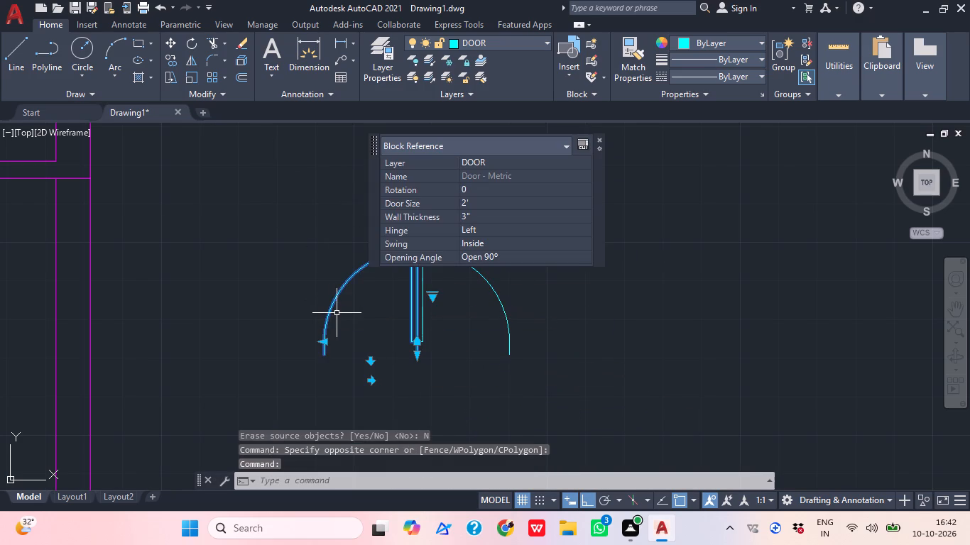
key(m)
key(space)
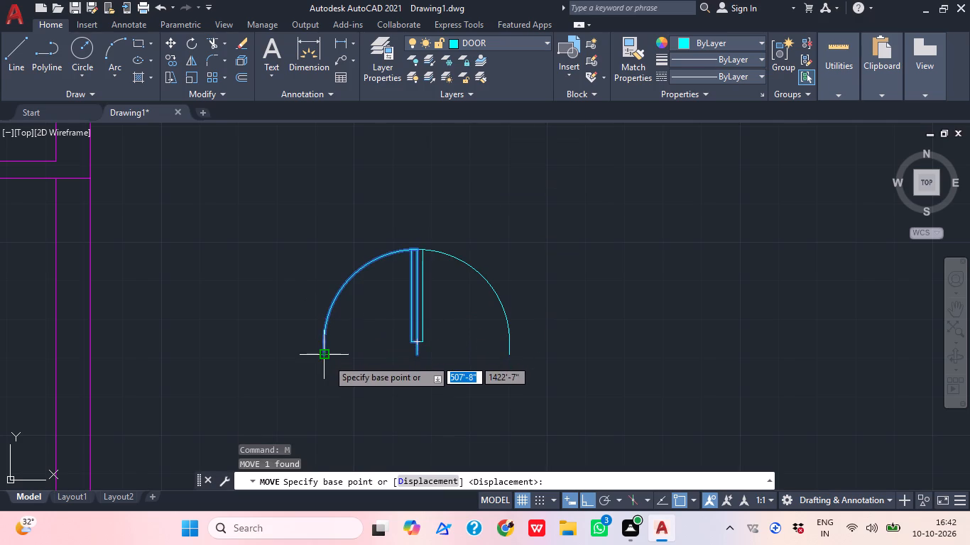
click(327, 359)
scroll(488, 363, up, 2)
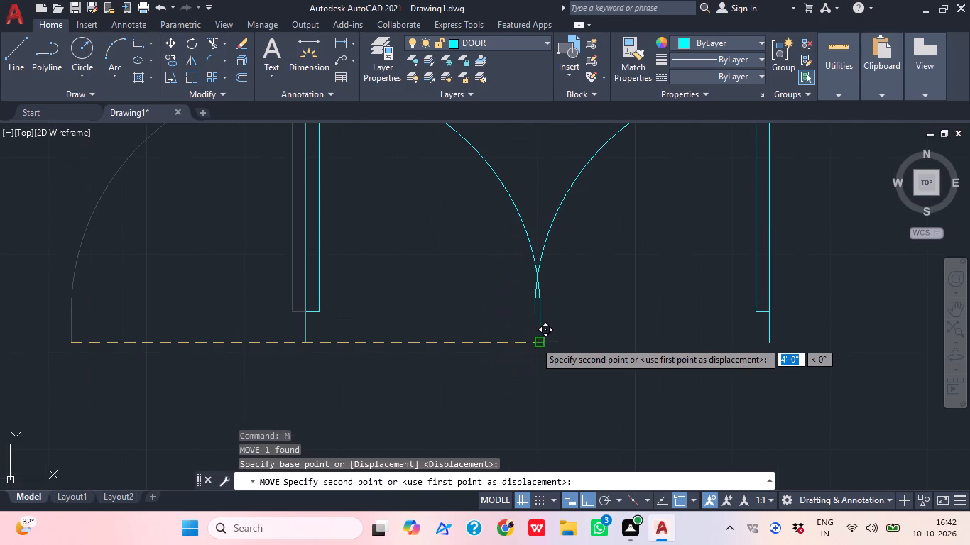
click(535, 341)
Move the 2' double door by its western hinge endpoint onto the west jamb of the opening in the central hall's south wall.
scroll(480, 348, down, 3)
drag(618, 358, 606, 351)
drag(354, 260, 353, 260)
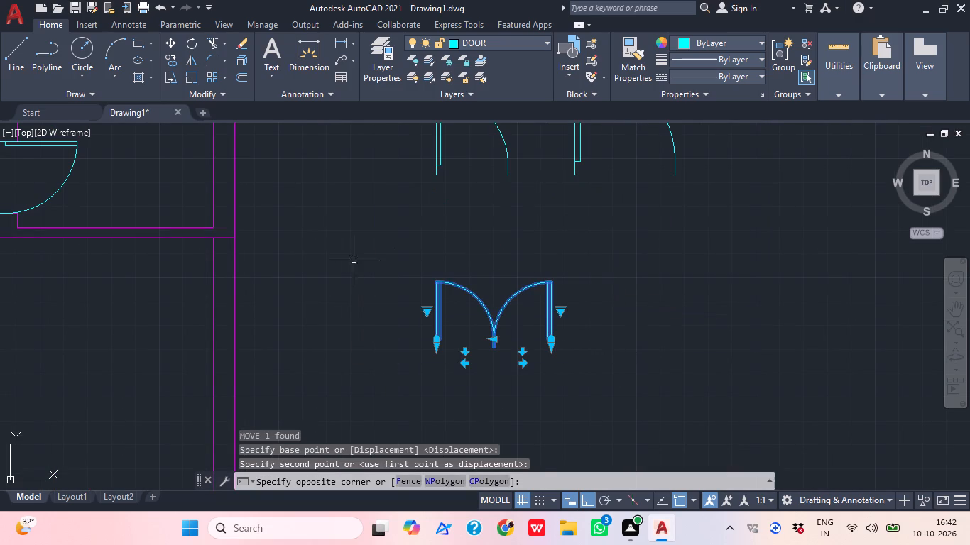
drag(353, 260, 366, 278)
key(m)
key(space)
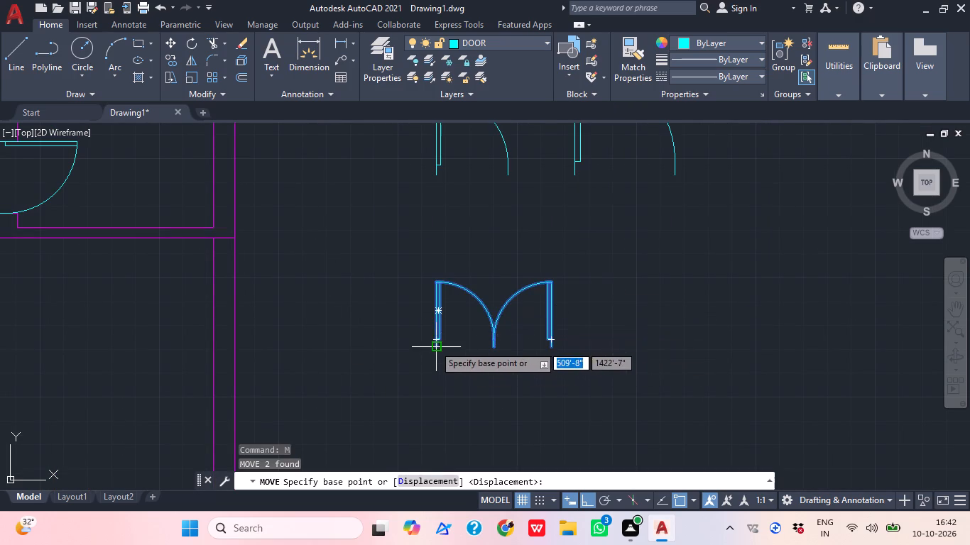
click(434, 345)
scroll(557, 260, down, 3)
middle_drag(402, 382, 479, 238)
scroll(432, 334, up, 3)
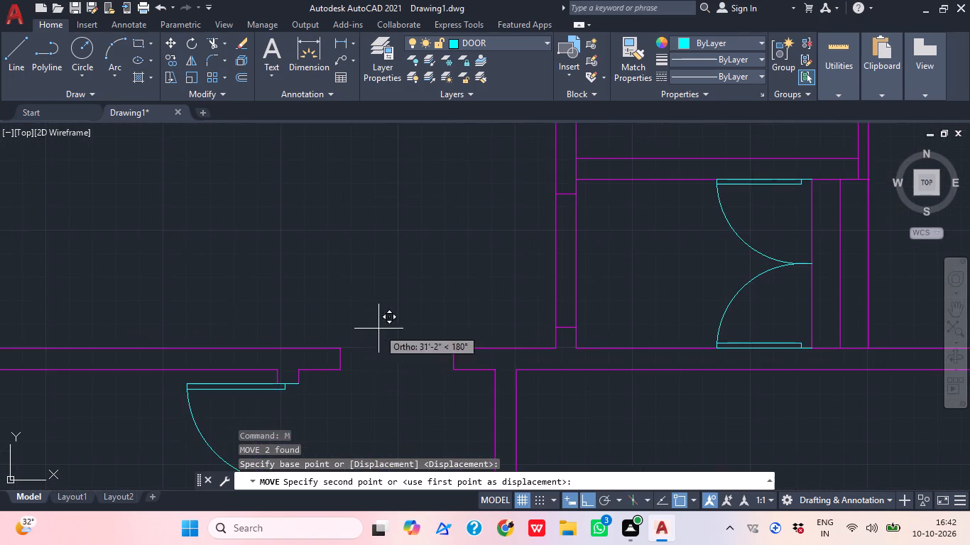
scroll(364, 380, up, 1)
click(323, 365)
scroll(370, 362, down, 2)
middle_drag(435, 400, 438, 430)
key(Escape)
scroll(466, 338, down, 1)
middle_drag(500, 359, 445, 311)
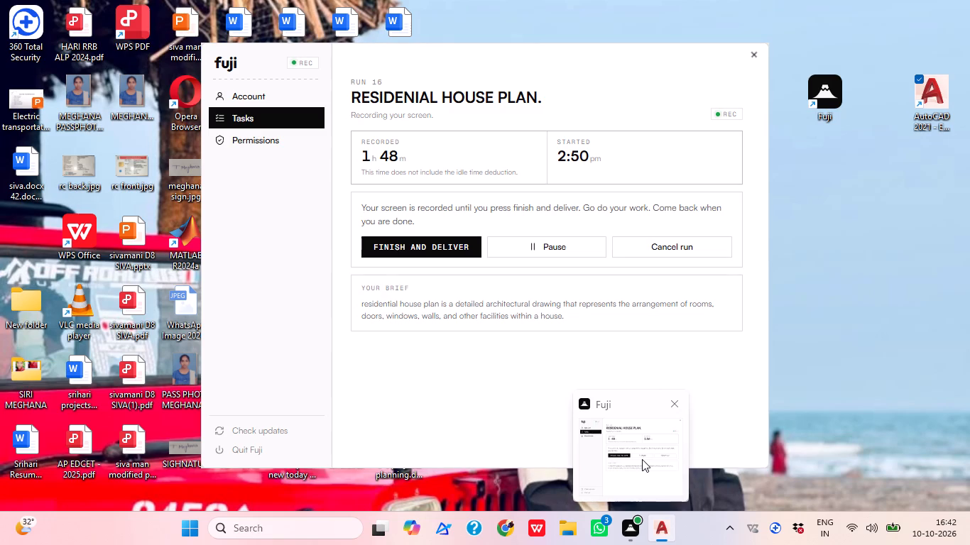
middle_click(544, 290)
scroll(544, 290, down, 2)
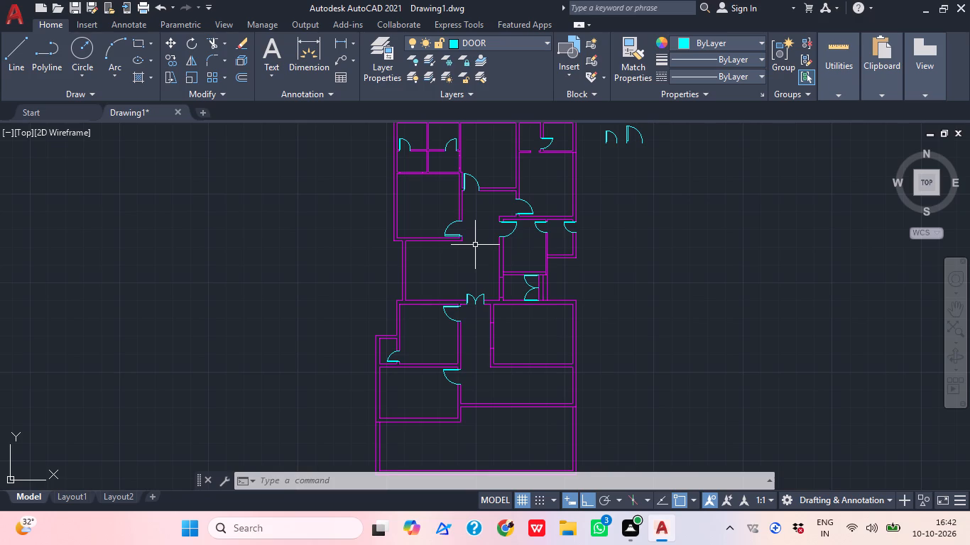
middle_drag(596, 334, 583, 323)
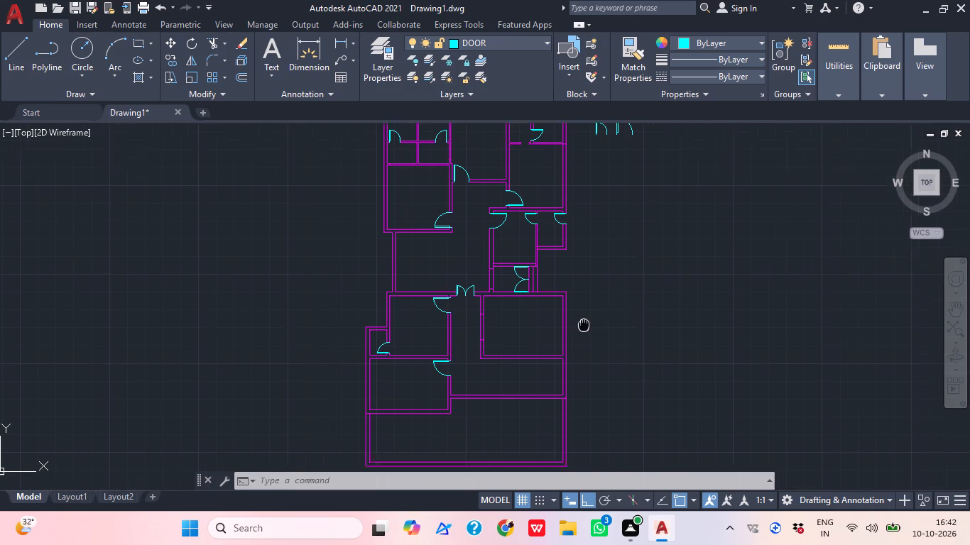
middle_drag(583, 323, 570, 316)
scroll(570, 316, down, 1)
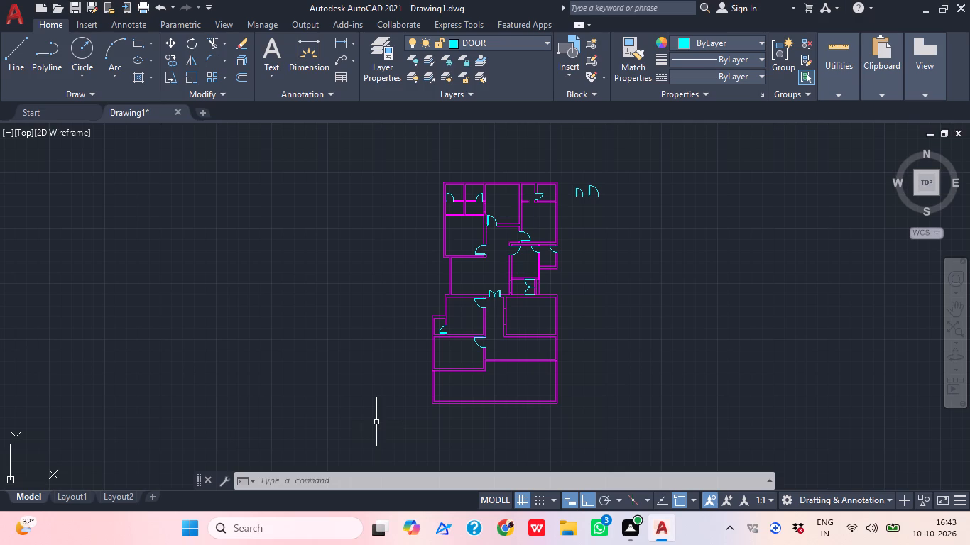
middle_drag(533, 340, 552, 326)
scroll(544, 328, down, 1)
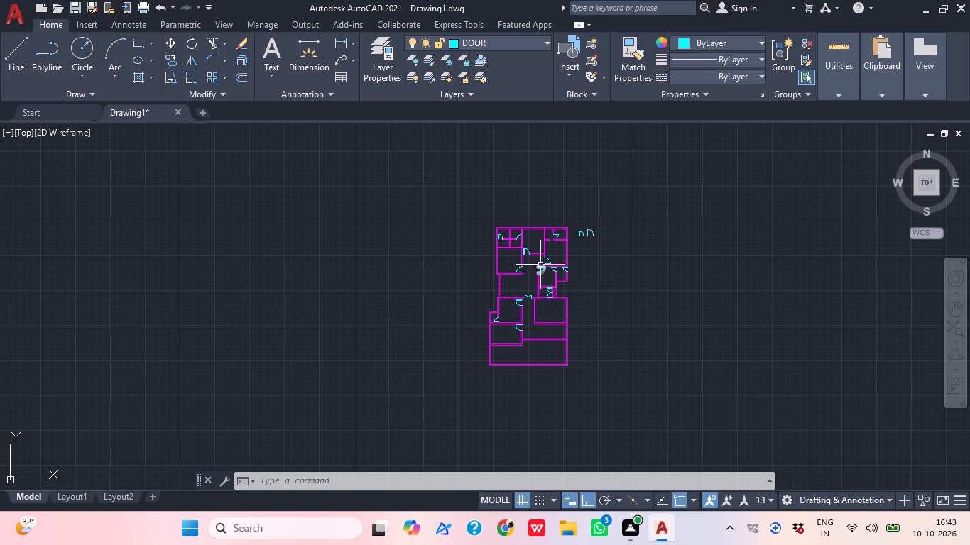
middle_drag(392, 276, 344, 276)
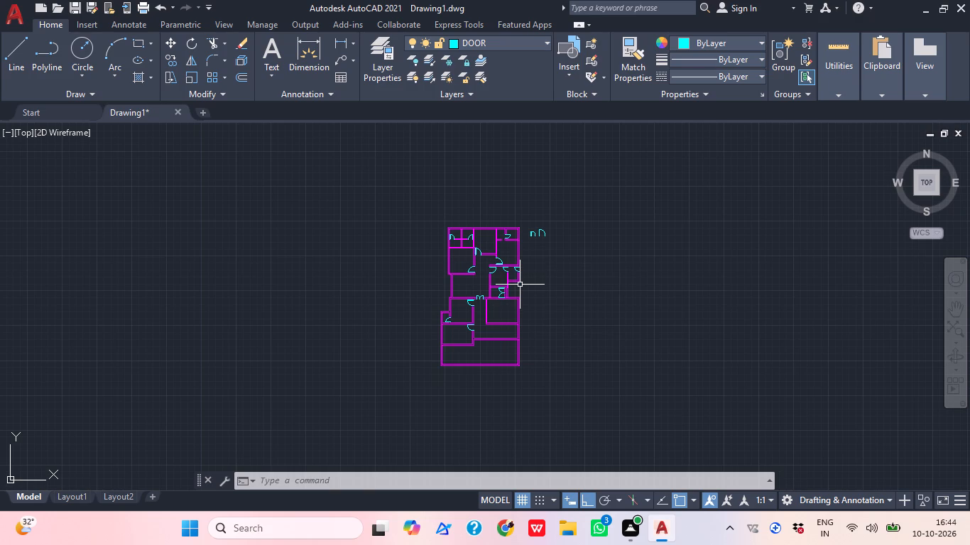
Erase the two spare single doors outside the plan, east of its northern rooms.
middle_drag(550, 312, 543, 309)
scroll(592, 247, up, 3)
middle_drag(401, 246, 522, 294)
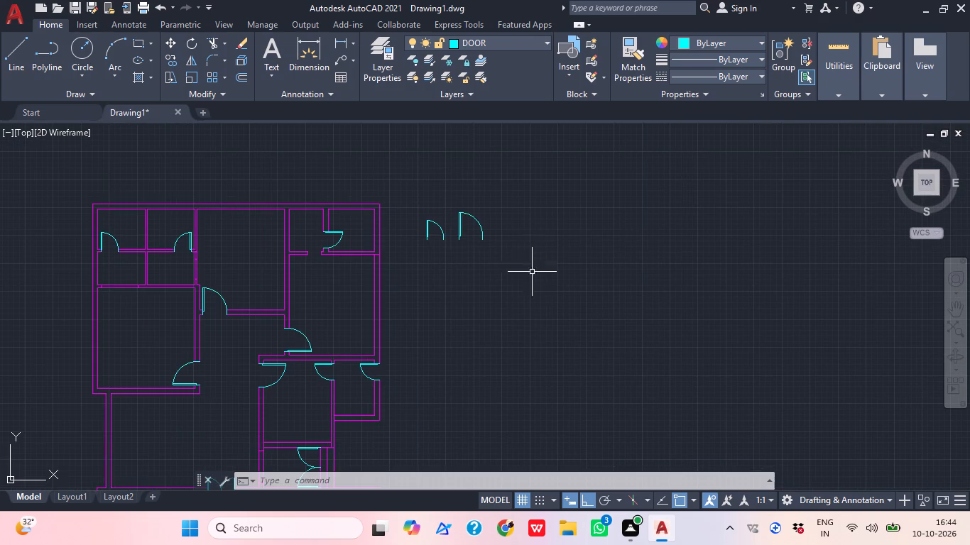
click(538, 242)
click(472, 333)
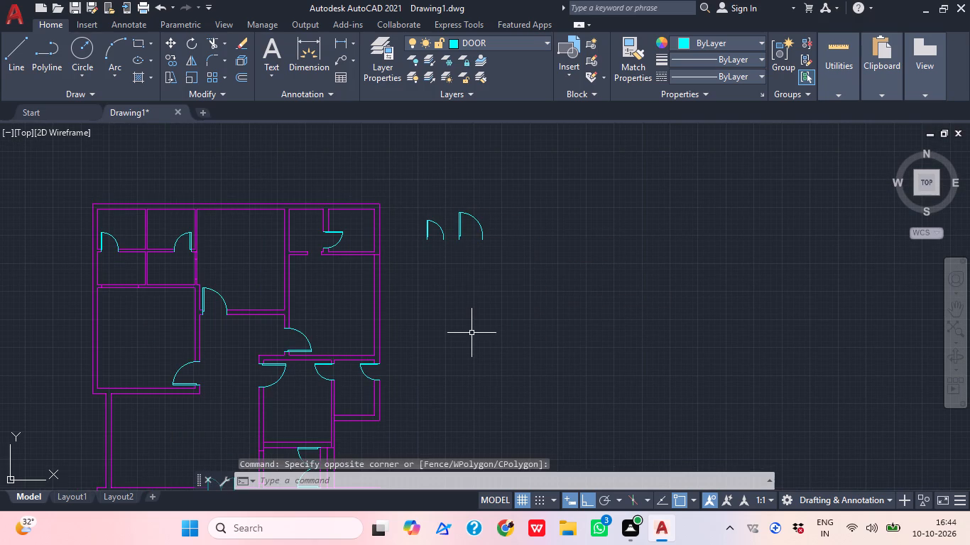
drag(583, 219, 560, 216)
click(409, 229)
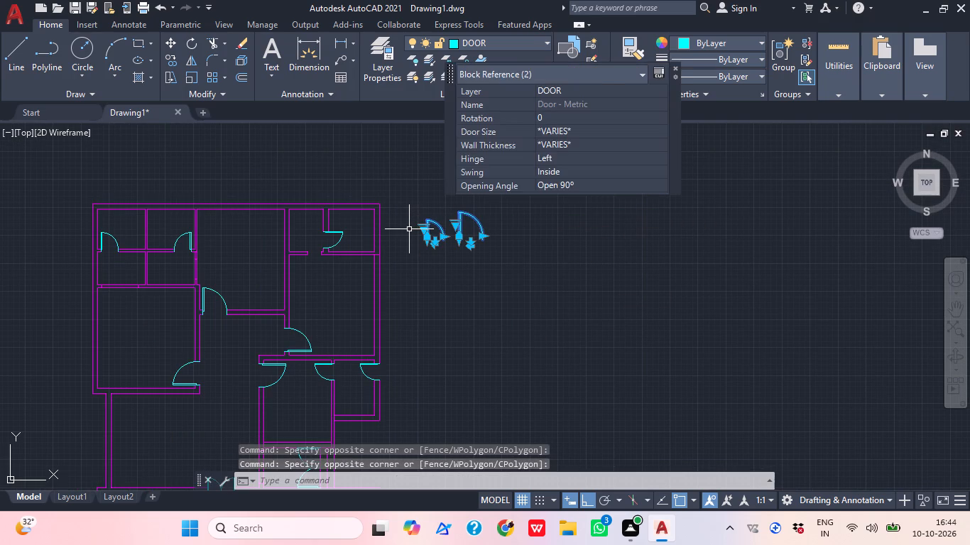
key(Delete)
middle_drag(452, 228, 456, 163)
scroll(432, 197, down, 1)
middle_click(432, 199)
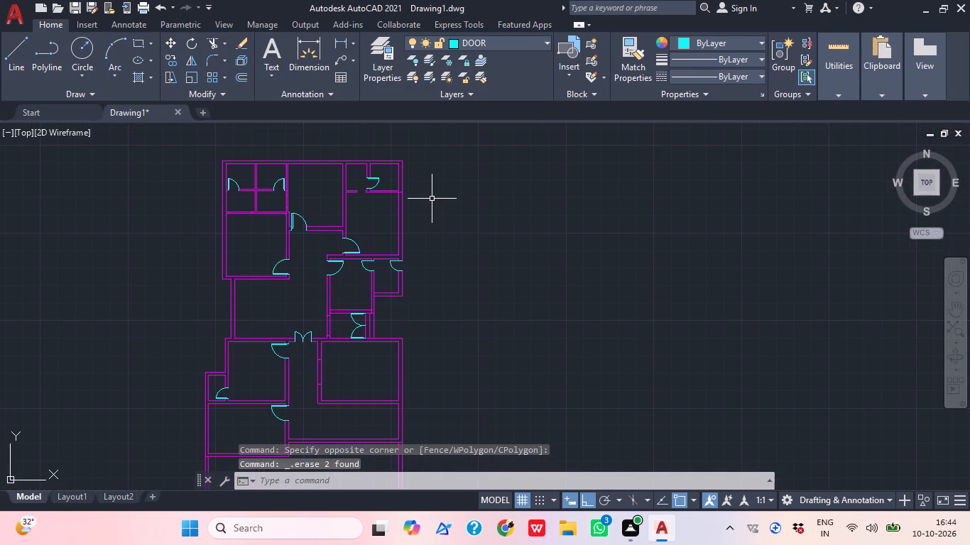
Draw a jamb line across the southern hall's south wall, tracked 6" east of the wall's western inner corner.
scroll(391, 201, up, 2)
middle_drag(382, 236, 409, 251)
scroll(410, 251, down, 1)
middle_drag(340, 316, 399, 283)
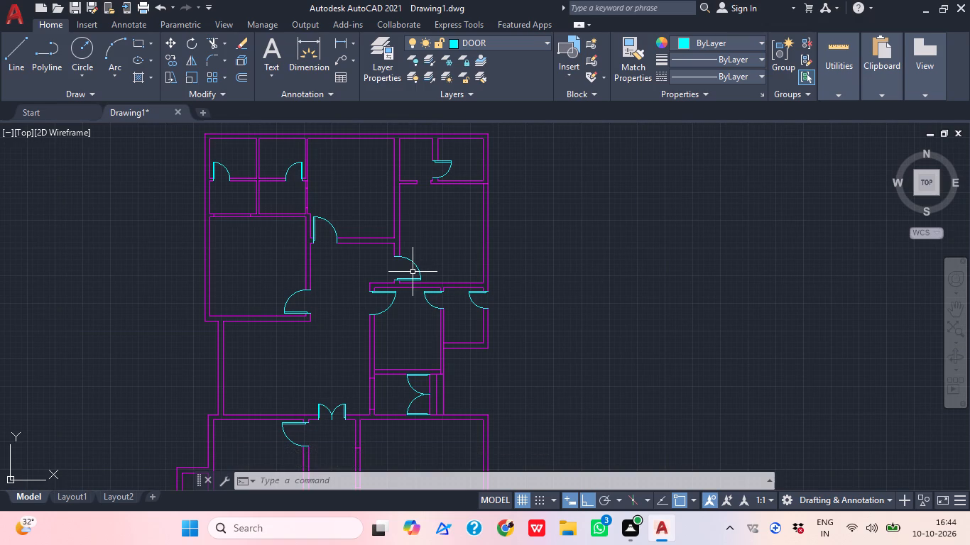
middle_drag(388, 434, 391, 318)
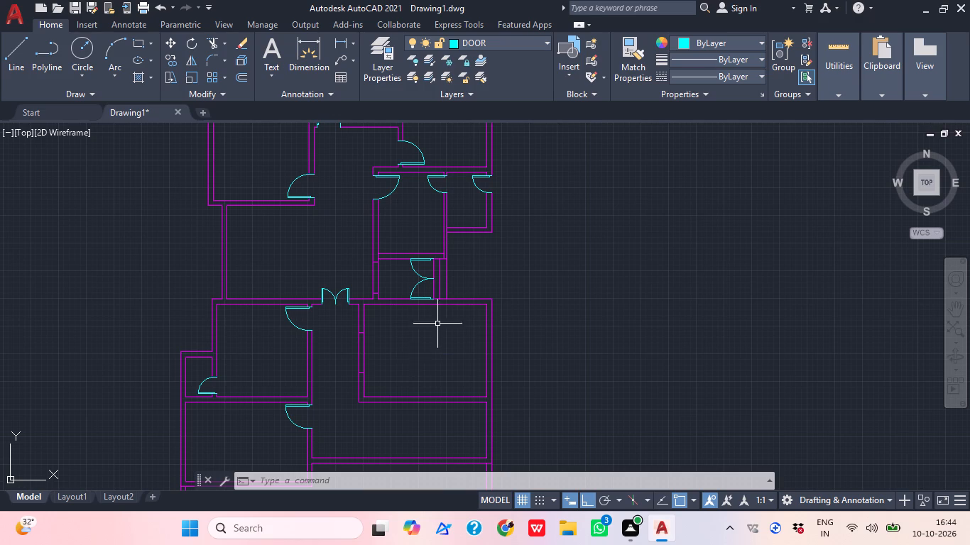
scroll(425, 371, down, 1)
middle_drag(427, 375, 480, 296)
scroll(464, 362, up, 2)
middle_drag(415, 340, 458, 373)
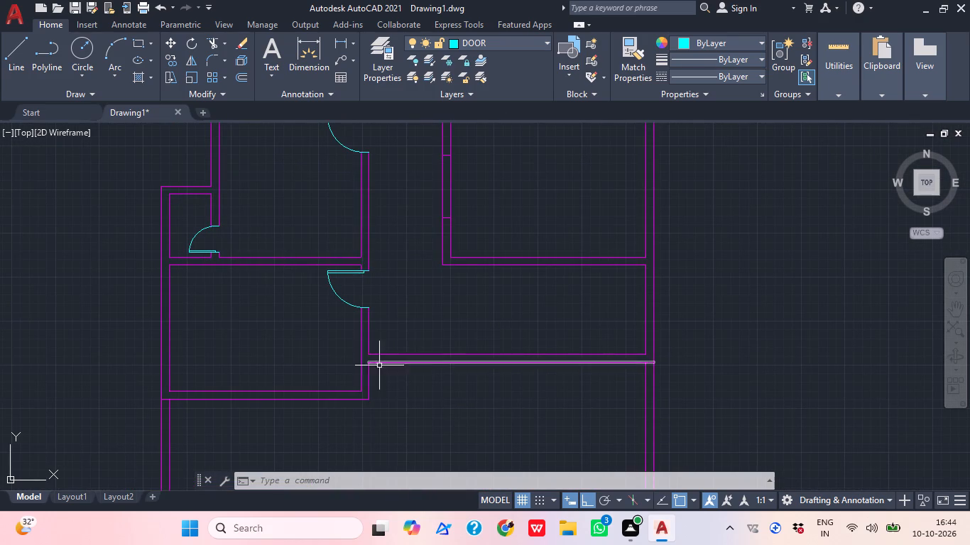
middle_click(409, 389)
text(L)
key(space)
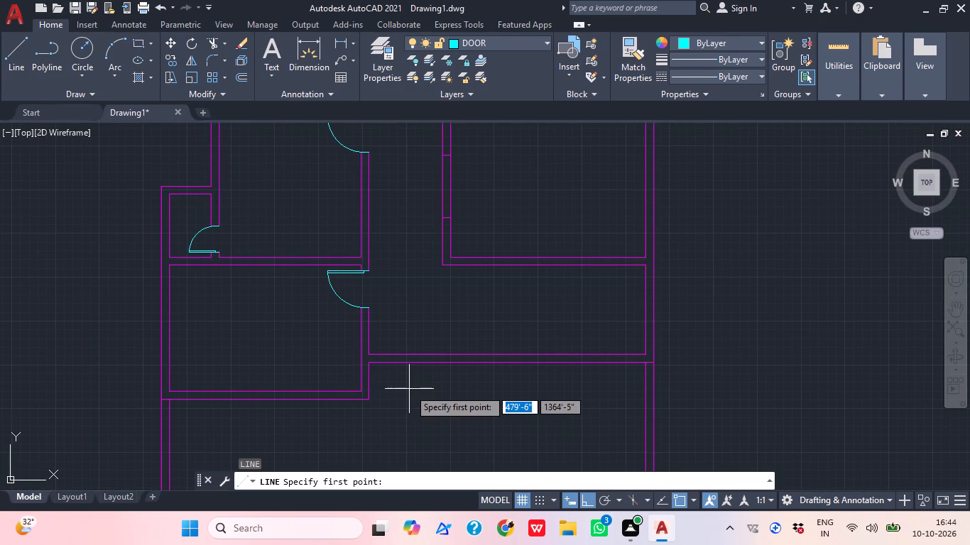
text(TK)
key(Return)
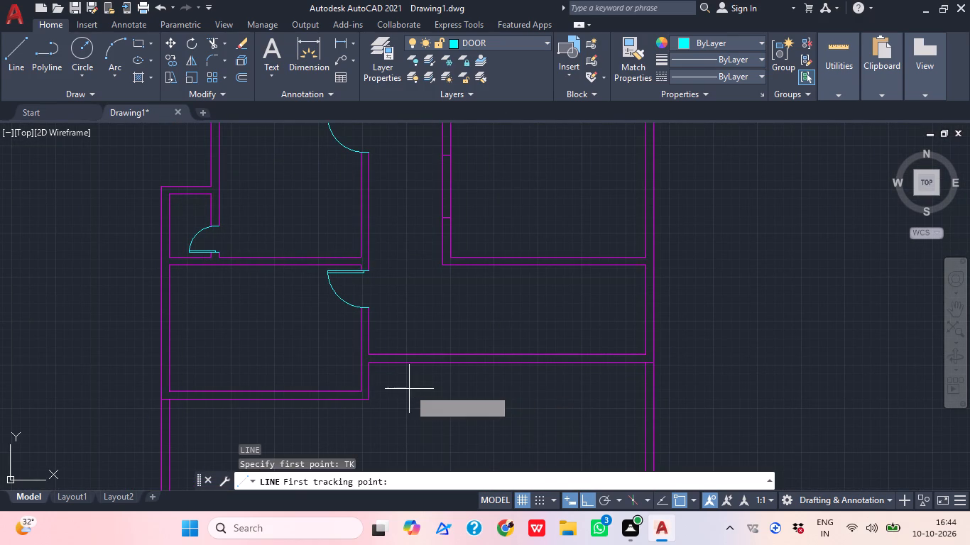
scroll(409, 389, up, 2)
click(301, 303)
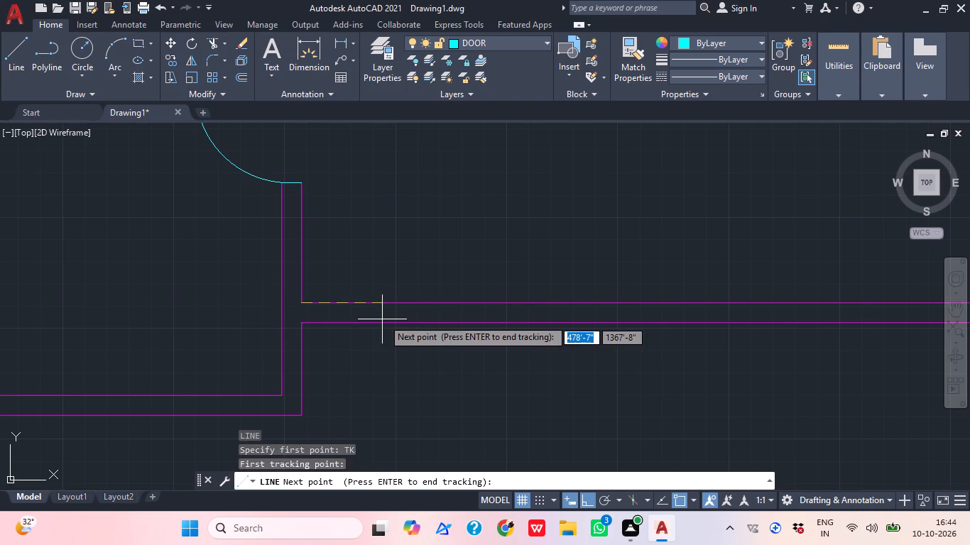
text(6")
key(Return)
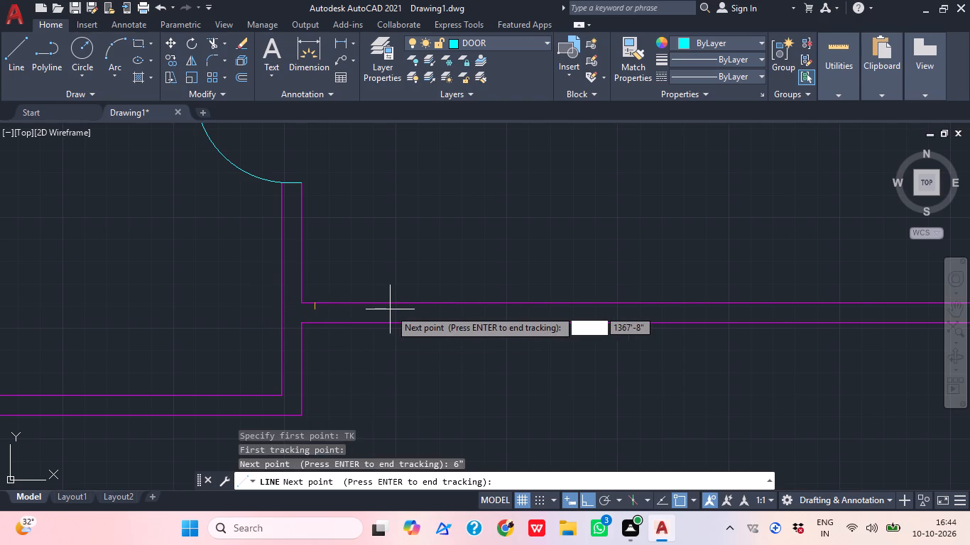
key(Return)
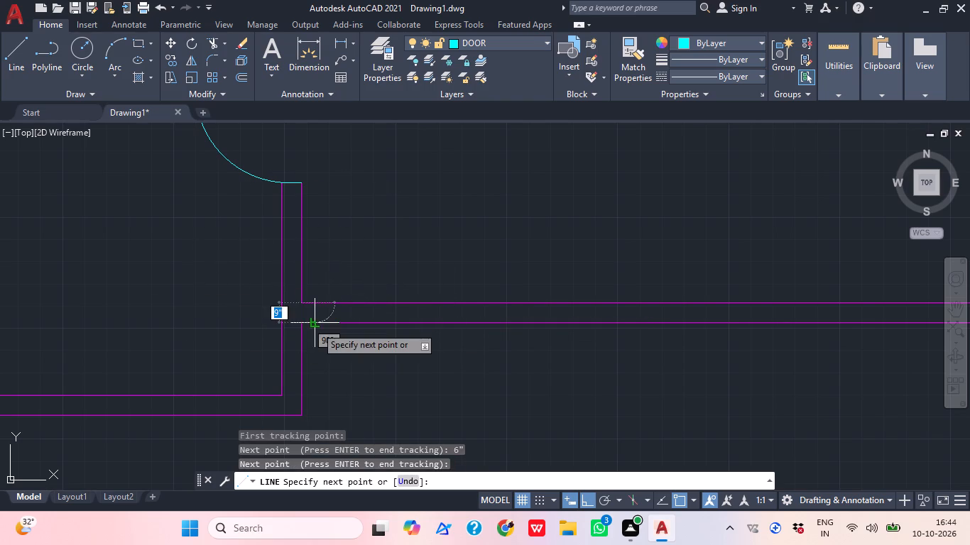
click(316, 326)
key(Escape)
Change the new jamb line in the southern hall's south wall to the WALL layer.
scroll(300, 322, up, 2)
click(326, 324)
click(341, 304)
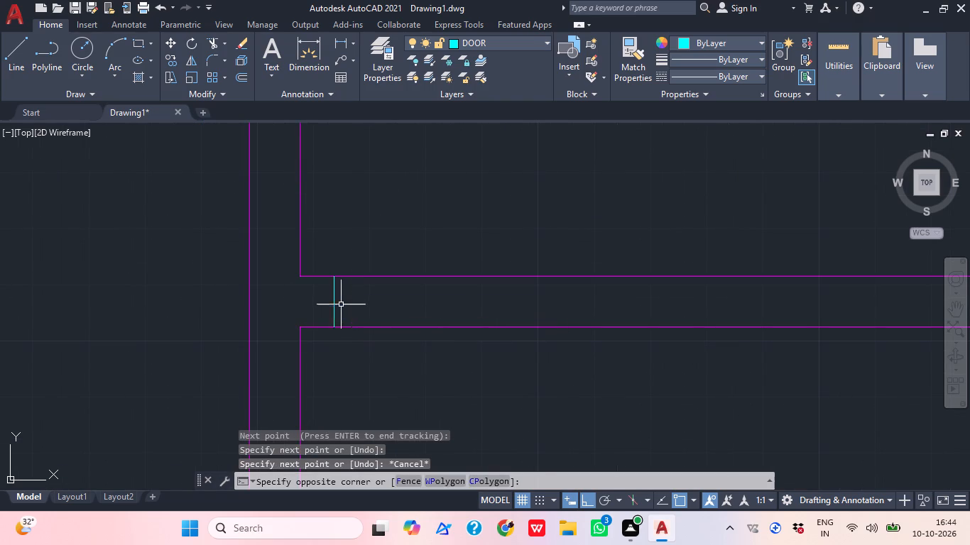
drag(338, 309, 329, 308)
click(316, 303)
click(516, 46)
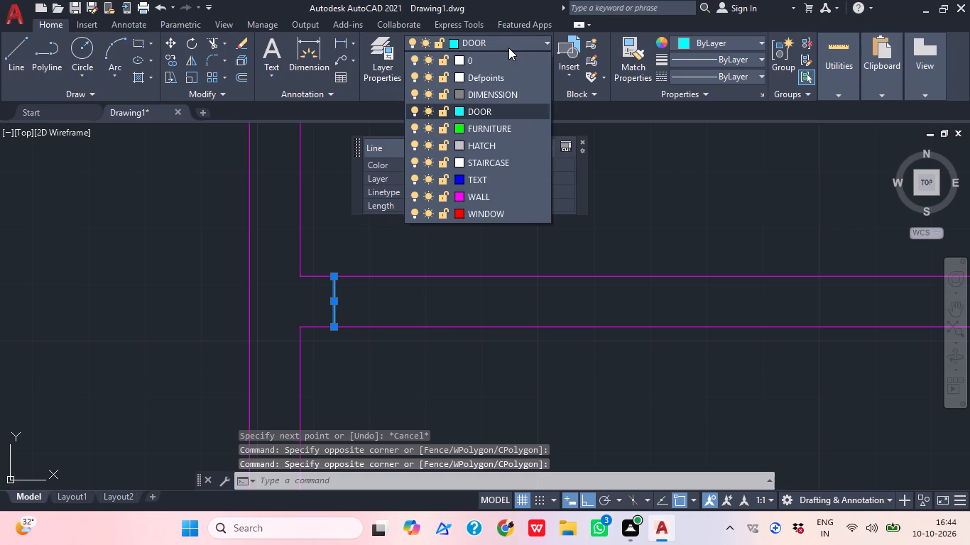
click(491, 199)
key(Escape)
Offset the jamb line 4' to the east to mark the other side of the door opening.
key(o)
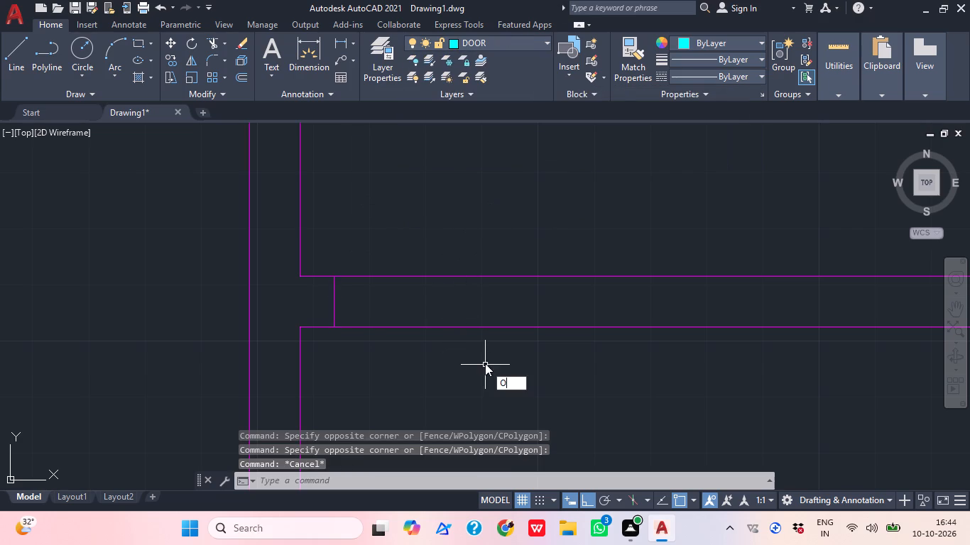
key(Escape)
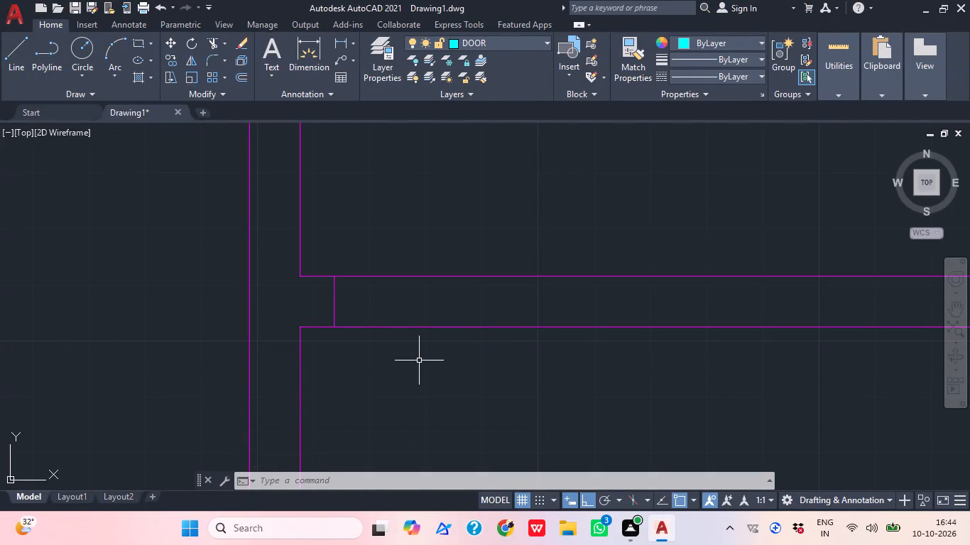
key(0)
key(Escape)
text(O)
key(space)
text(4')
key(Return)
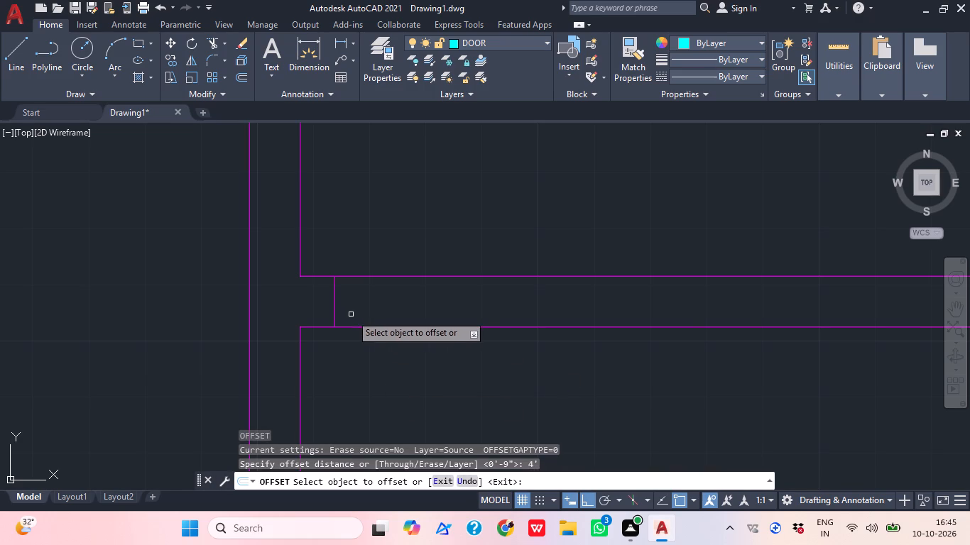
click(333, 309)
click(535, 310)
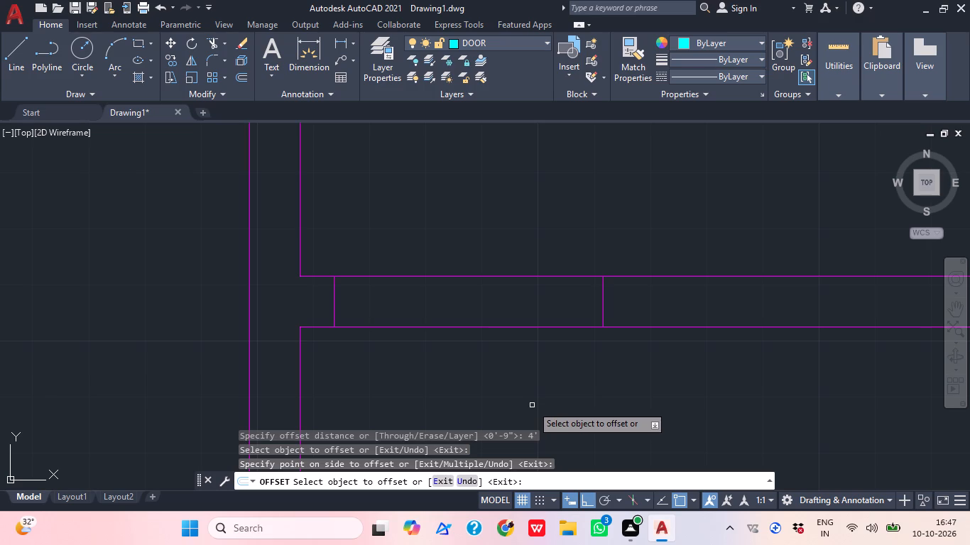
middle_drag(593, 340, 543, 352)
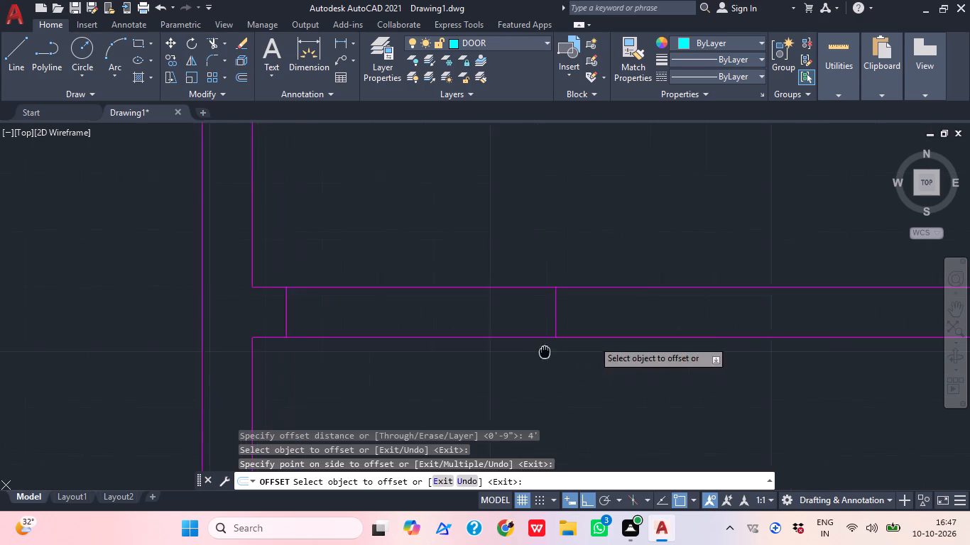
middle_drag(543, 352, 540, 353)
middle_drag(587, 354, 554, 361)
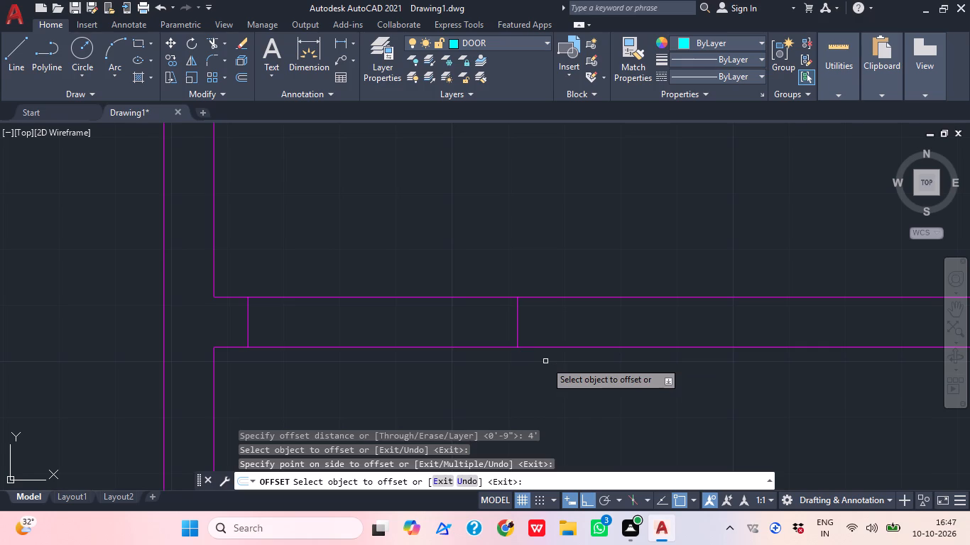
key(Escape)
Trim both wall lines between the two jamb lines to open the southern hall's south wall.
key(t)
text(R)
key(space)
drag(513, 369, 504, 372)
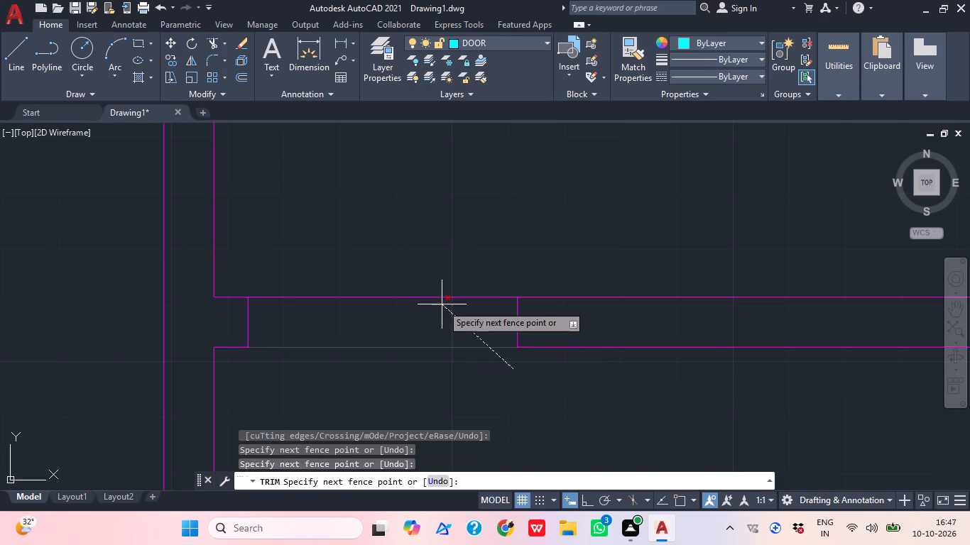
click(435, 285)
scroll(474, 316, down, 1)
middle_drag(474, 318, 486, 353)
key(Escape)
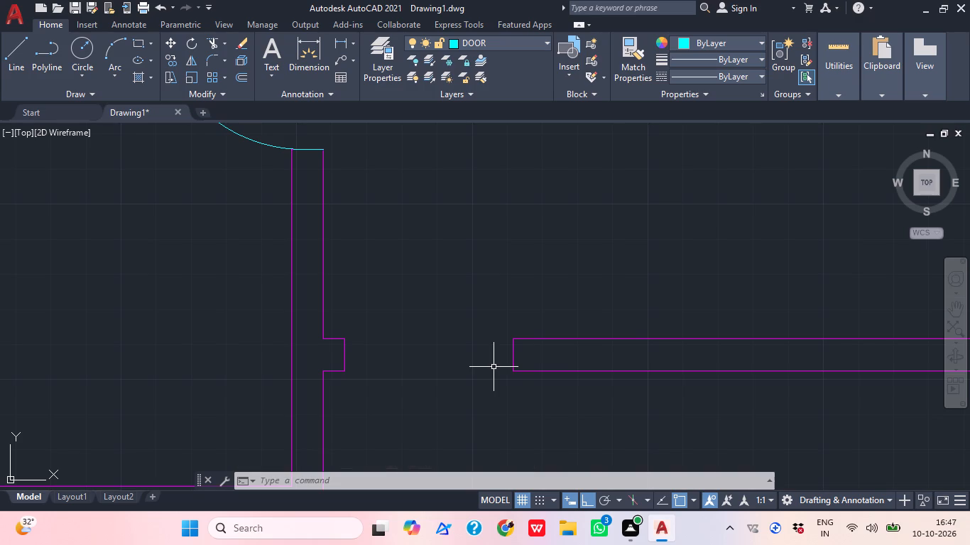
Copy the central hall's 2' double door by its western hinge endpoint onto the west jamb's south corner in the new opening.
middle_drag(503, 351, 455, 357)
scroll(499, 351, down, 1)
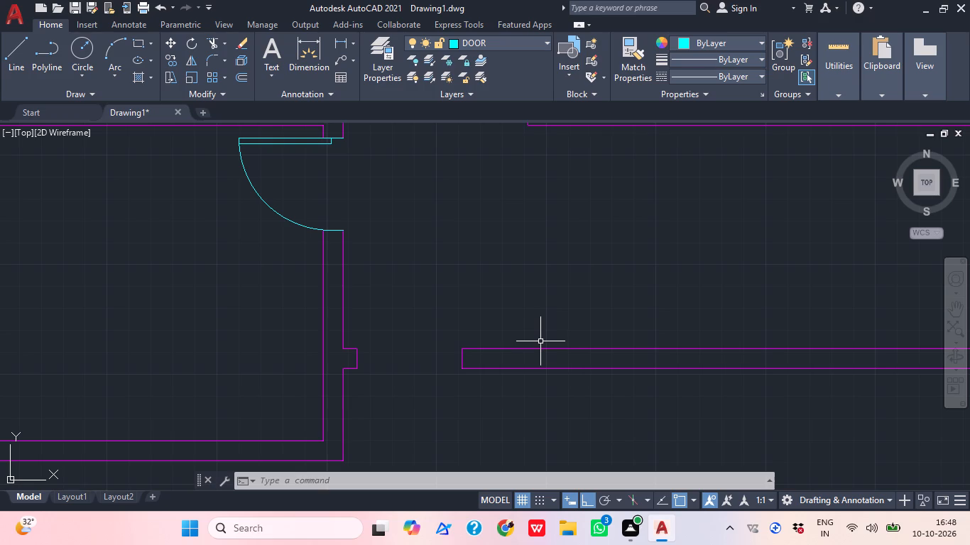
middle_drag(528, 326, 498, 341)
scroll(498, 341, down, 2)
middle_drag(494, 326, 484, 386)
middle_drag(468, 307, 476, 329)
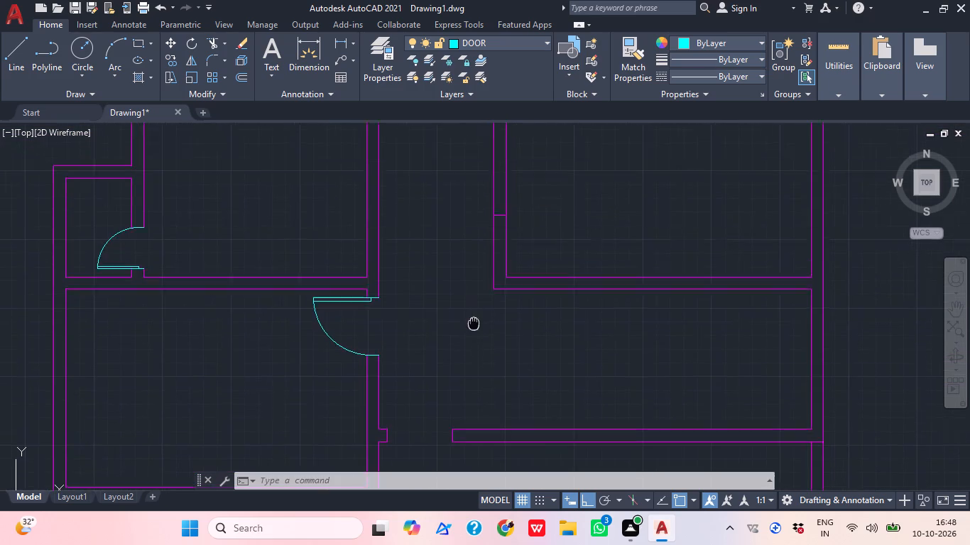
scroll(480, 356, down, 1)
middle_drag(476, 329, 481, 385)
middle_drag(483, 316, 486, 344)
scroll(472, 260, up, 1)
click(457, 219)
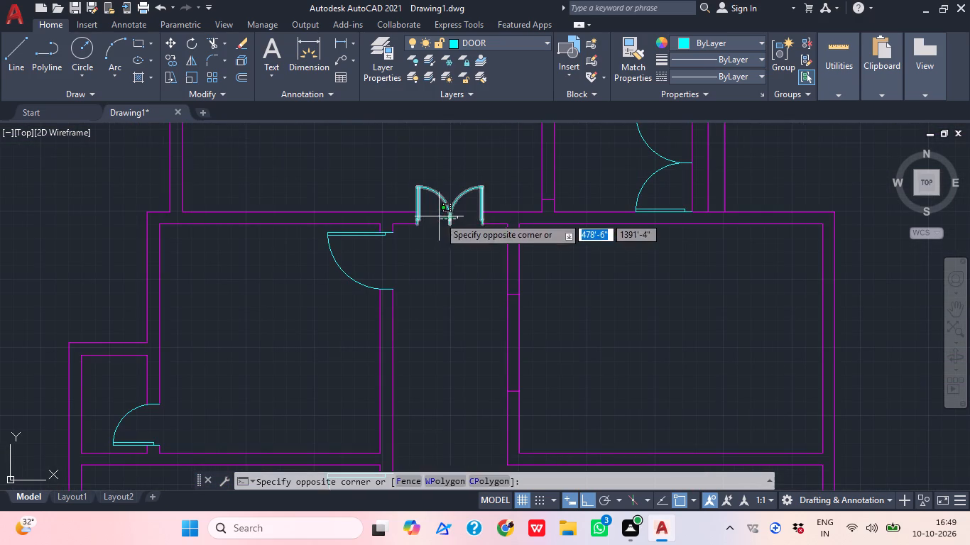
click(439, 216)
key(m)
key(BackSpace)
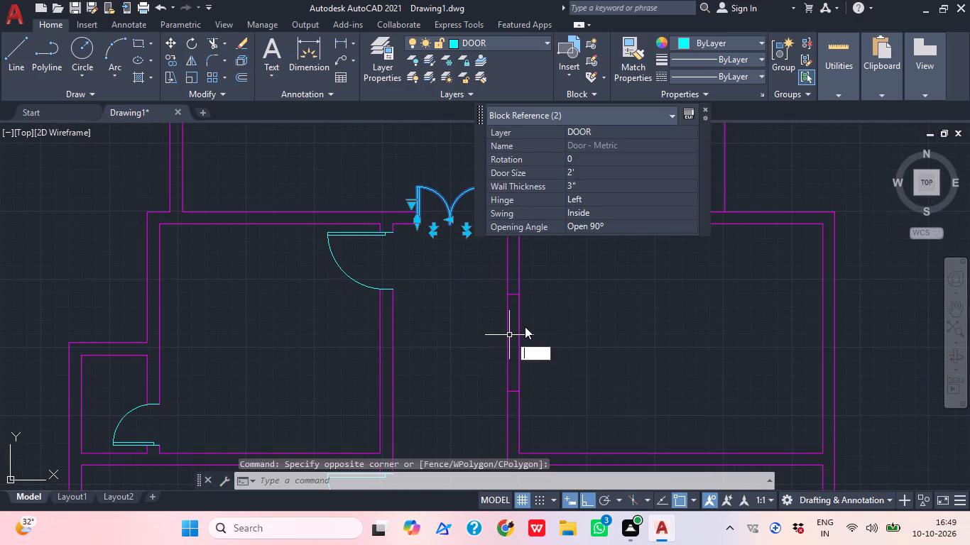
key(c)
key(o)
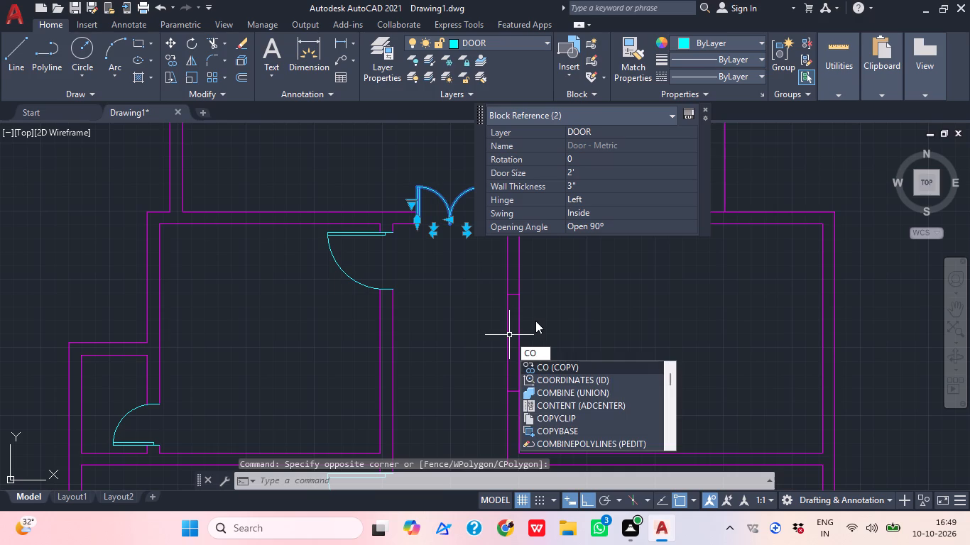
click(556, 368)
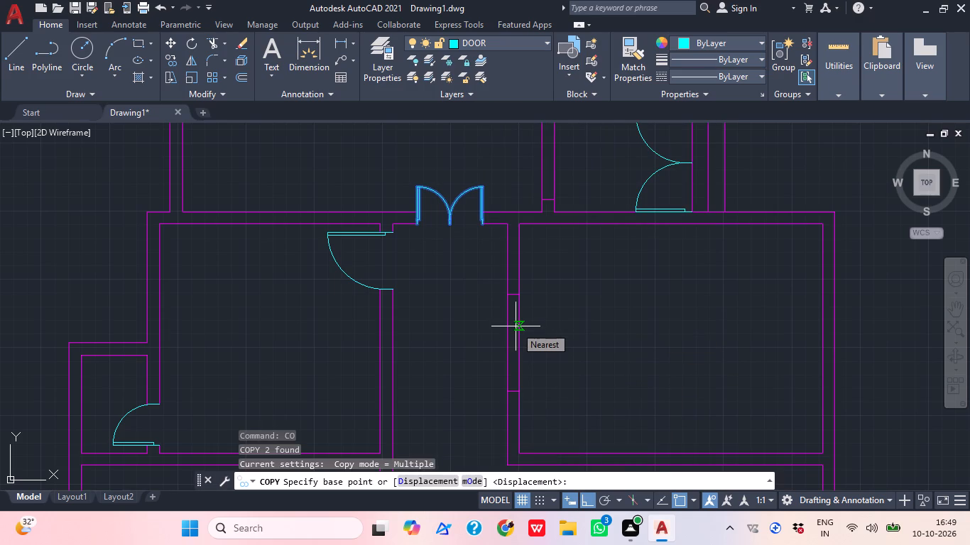
scroll(391, 218, up, 2)
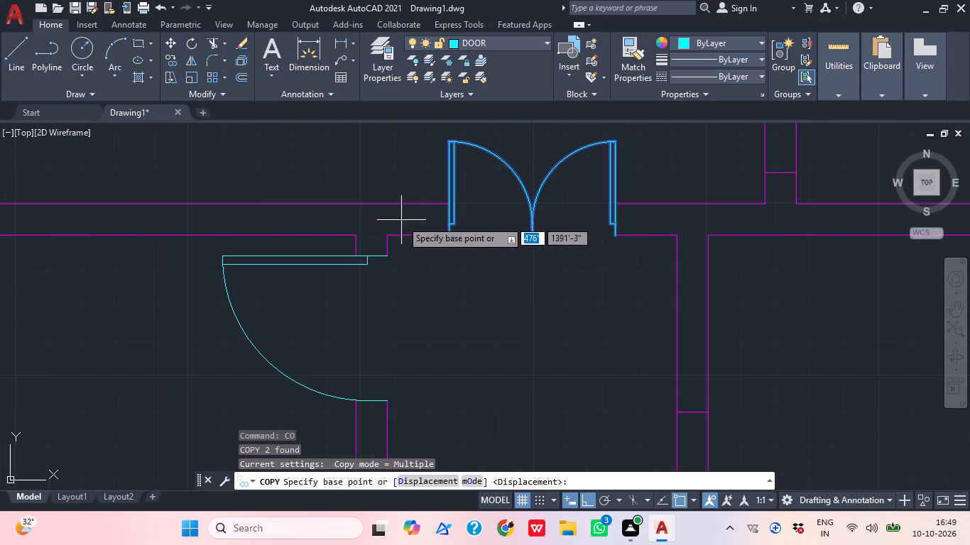
click(451, 237)
scroll(487, 269, down, 1)
middle_drag(487, 269, 427, 177)
middle_drag(430, 302, 444, 291)
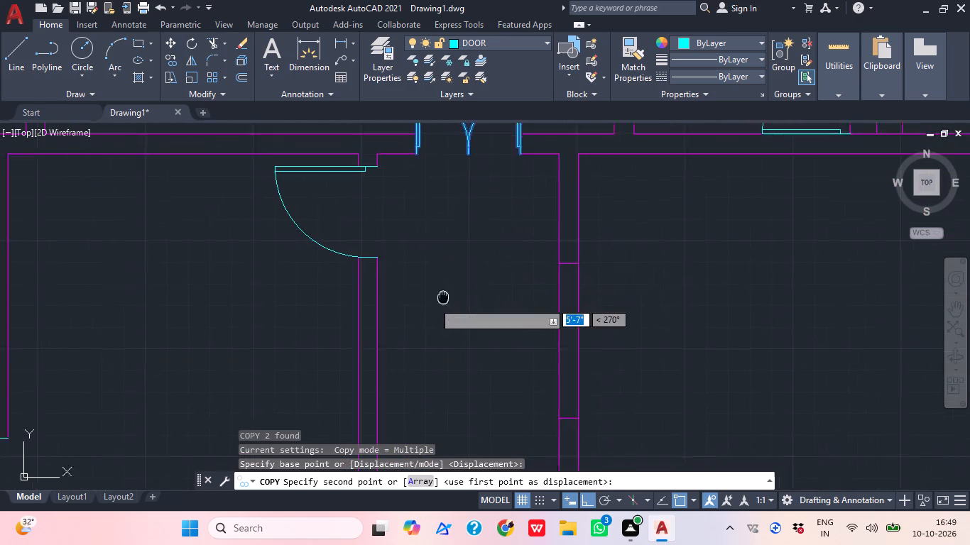
middle_drag(444, 291, 444, 187)
scroll(445, 189, up, 1)
middle_drag(434, 290, 447, 167)
scroll(463, 227, down, 2)
middle_drag(437, 319, 447, 196)
middle_drag(445, 295, 438, 277)
scroll(441, 282, up, 1)
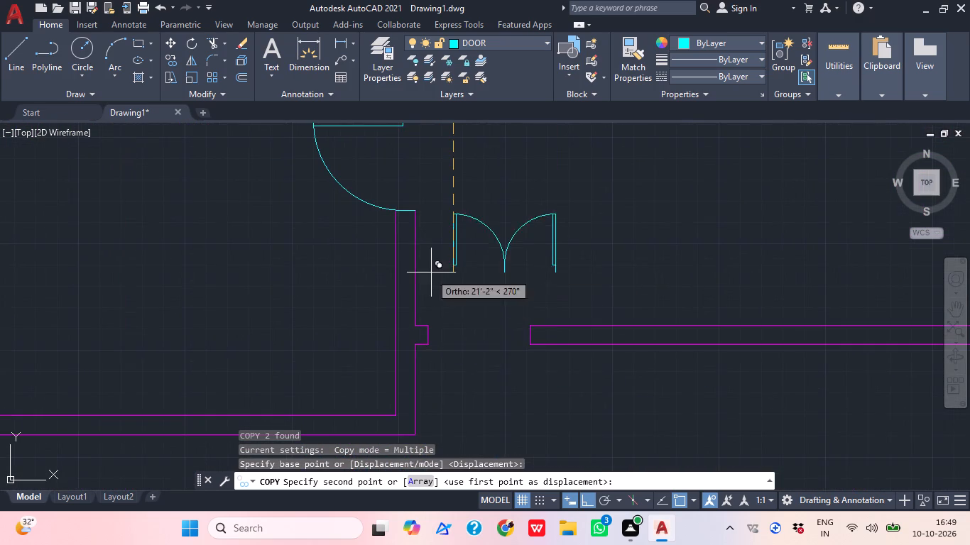
scroll(435, 354, up, 2)
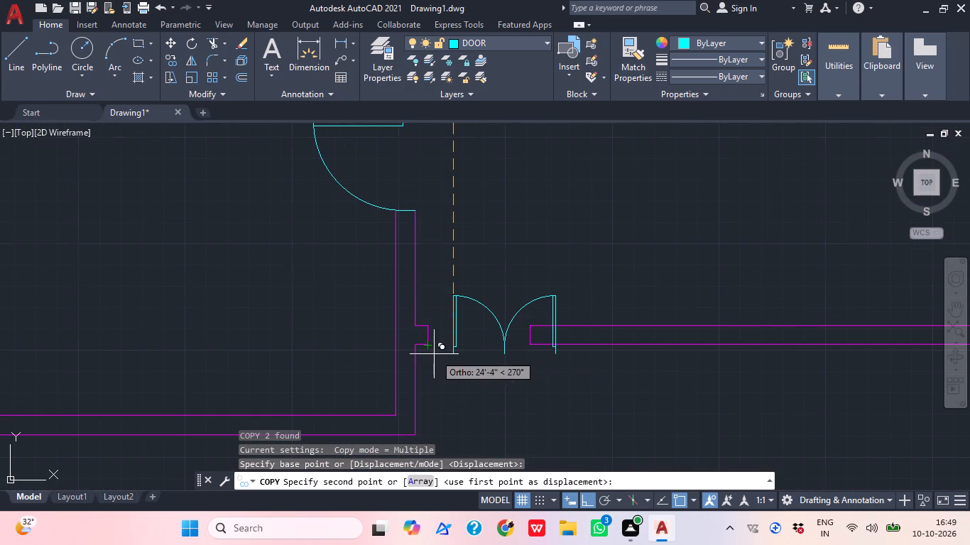
click(412, 330)
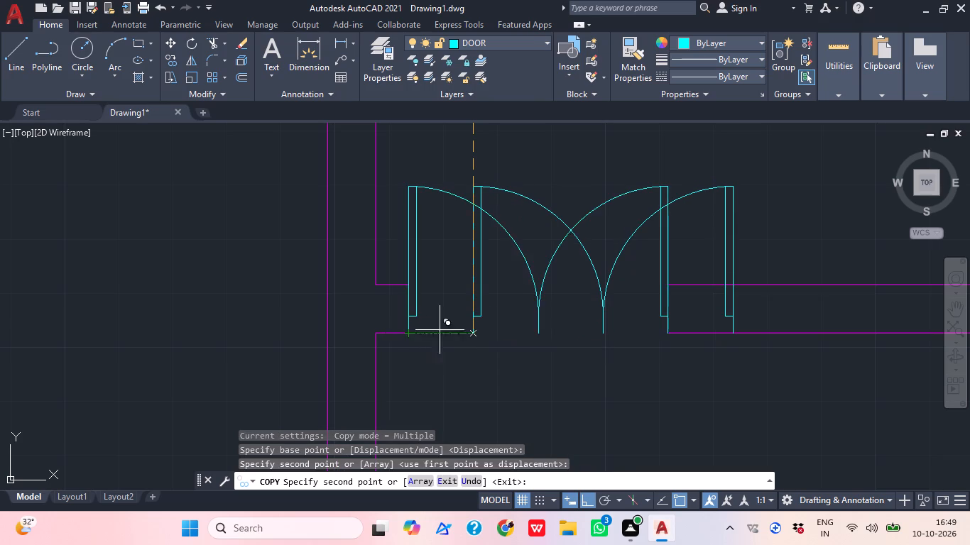
middle_drag(493, 331, 460, 351)
key(Escape)
Examine the copied double door's fit in the opening and the surrounding southern rooms of the plan.
scroll(474, 341, down, 2)
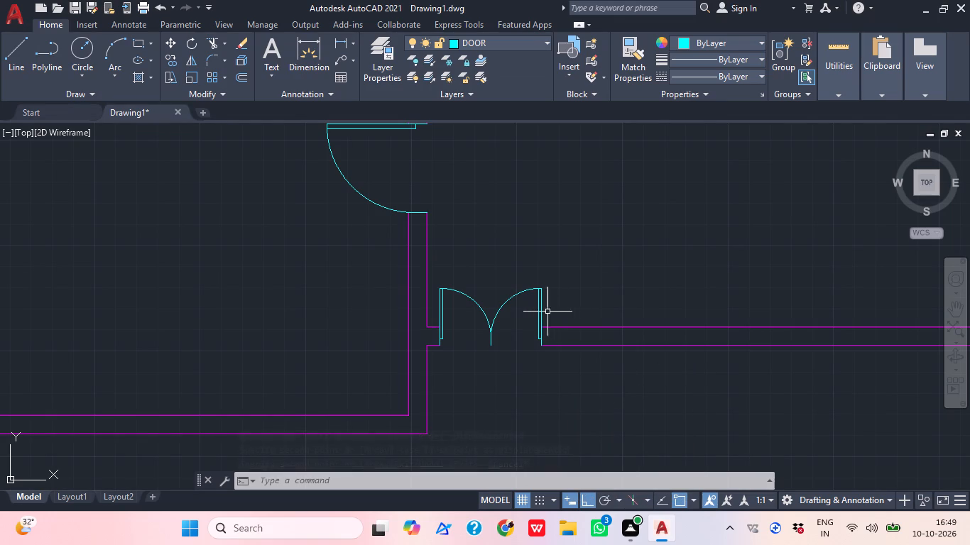
middle_drag(528, 277, 437, 306)
scroll(465, 281, down, 1)
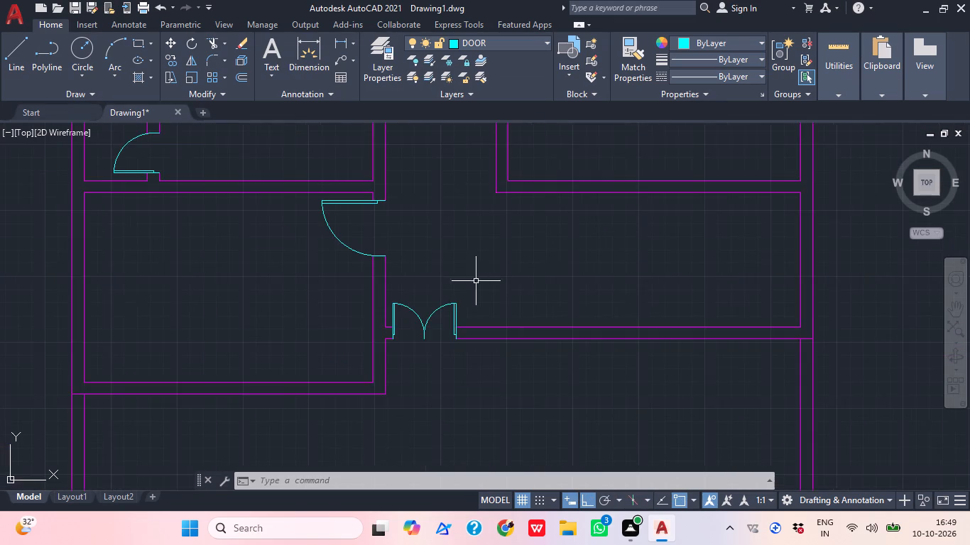
middle_drag(484, 290, 449, 312)
middle_drag(428, 352, 412, 363)
scroll(366, 383, up, 4)
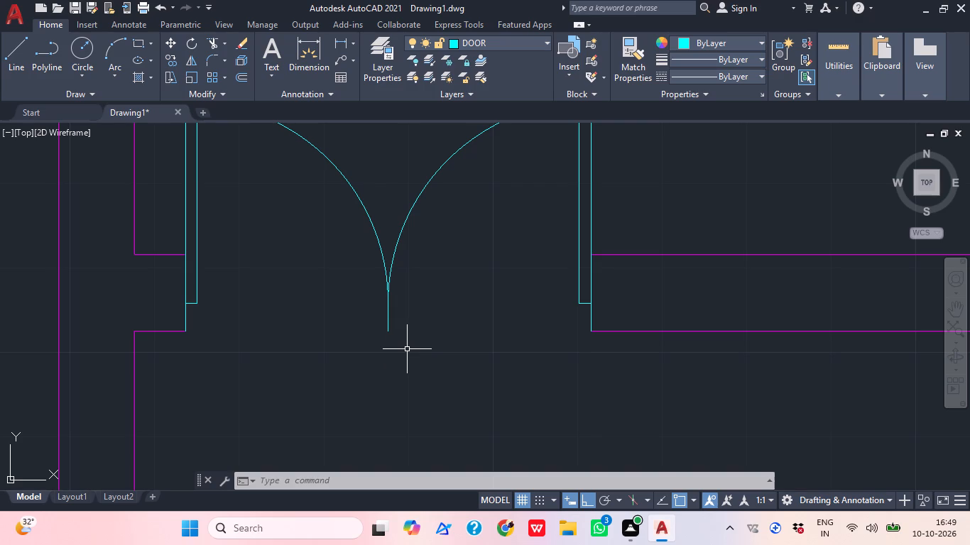
scroll(502, 333, down, 1)
middle_drag(488, 336, 501, 394)
scroll(624, 385, down, 1)
middle_drag(619, 385, 450, 417)
scroll(497, 387, down, 1)
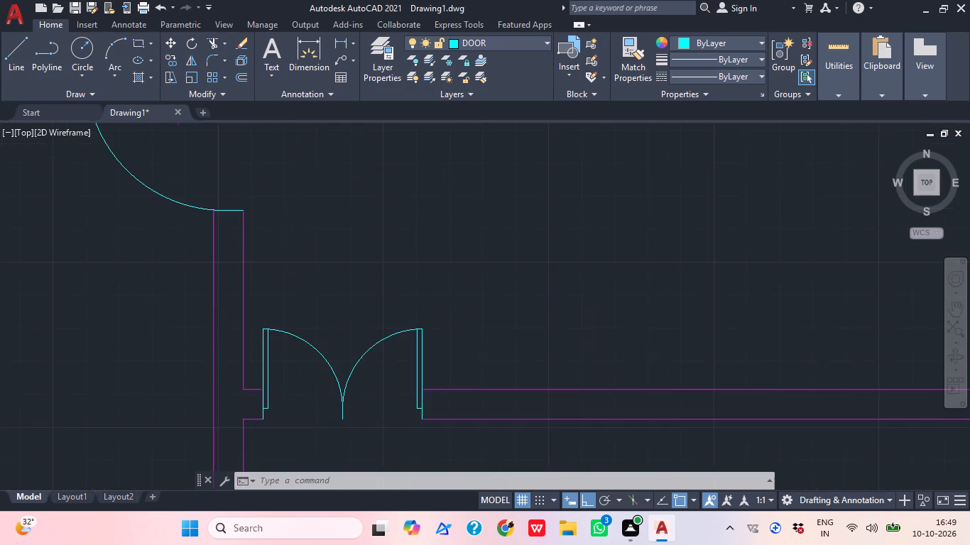
scroll(497, 387, down, 2)
middle_drag(578, 337, 519, 331)
scroll(553, 336, down, 1)
middle_drag(553, 336, 571, 354)
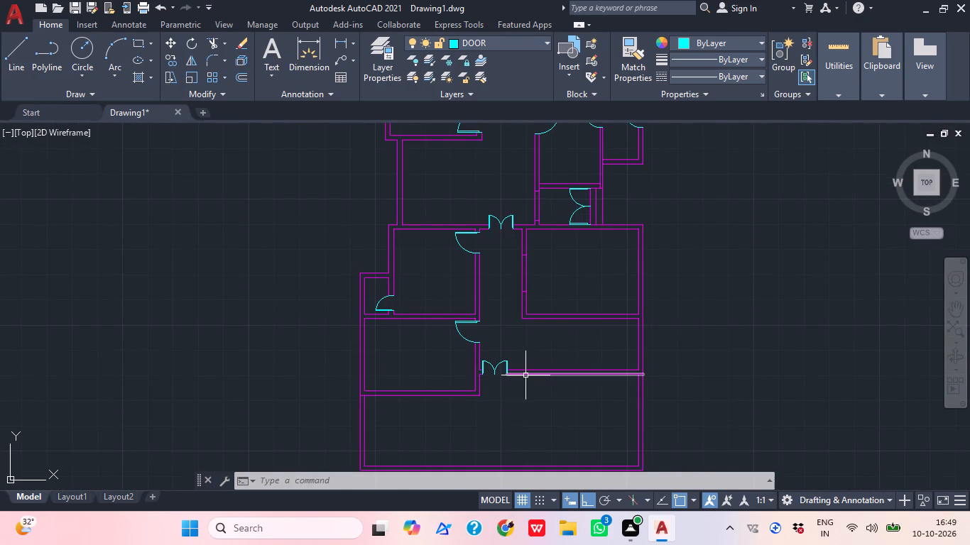
Make FURNITURE the current layer.
scroll(546, 377, down, 1)
middle_drag(546, 377, 515, 353)
middle_drag(531, 387, 530, 397)
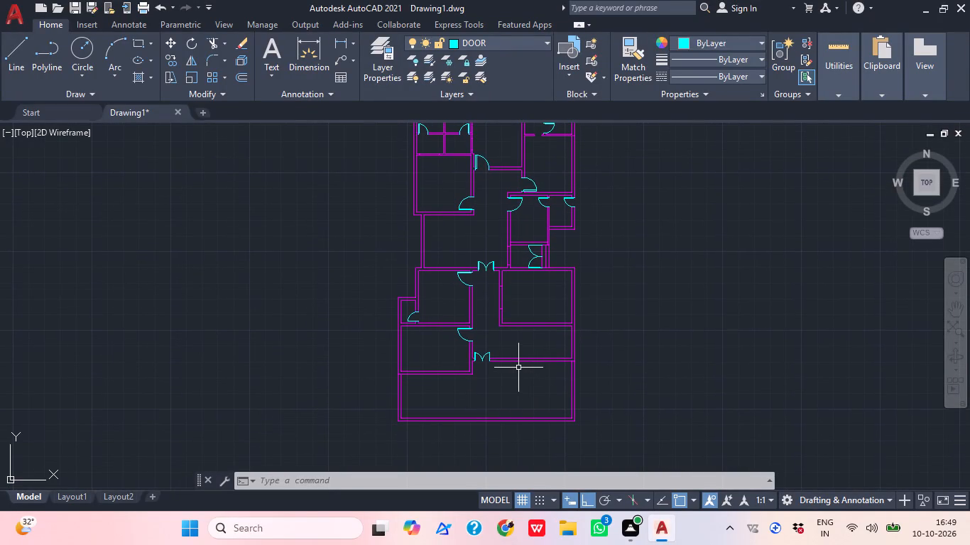
middle_drag(543, 420, 533, 431)
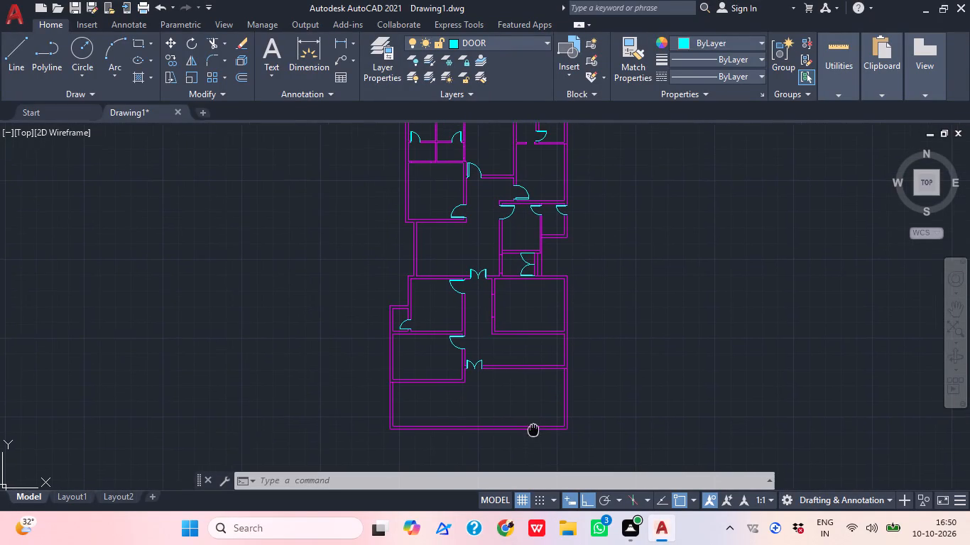
middle_drag(533, 431, 527, 436)
click(524, 44)
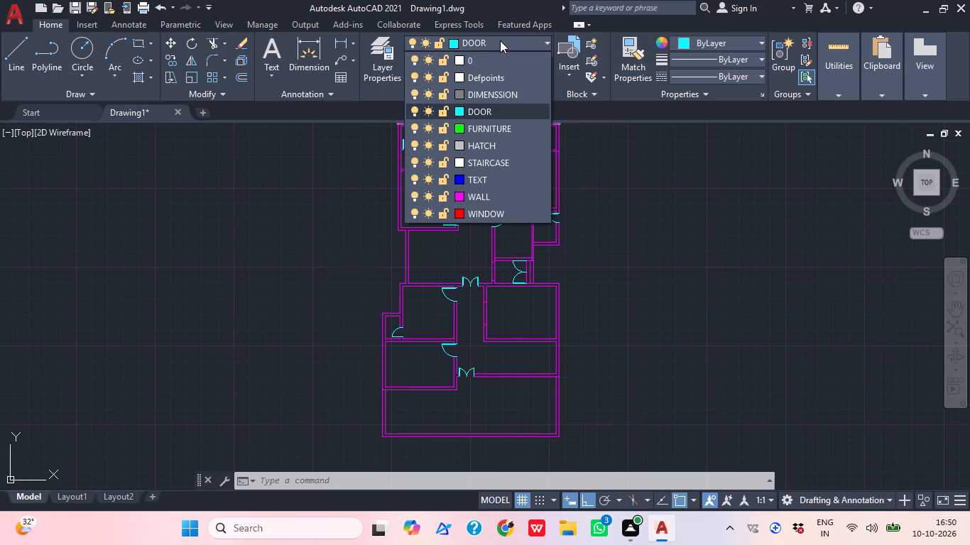
click(486, 132)
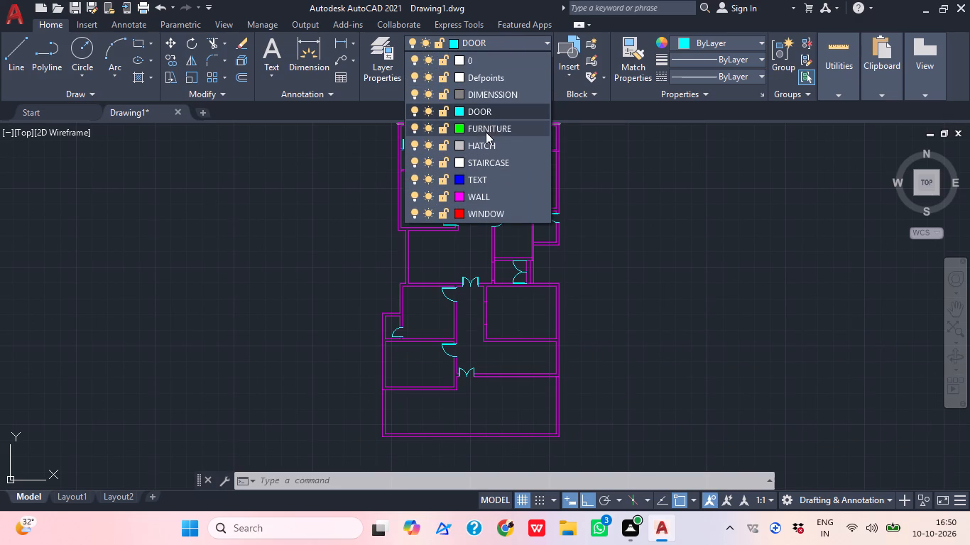
Insert the recent Bed - Queen block at scale 1 in the empty space east of the plan.
middle_drag(668, 243, 623, 272)
text(I)
key(space)
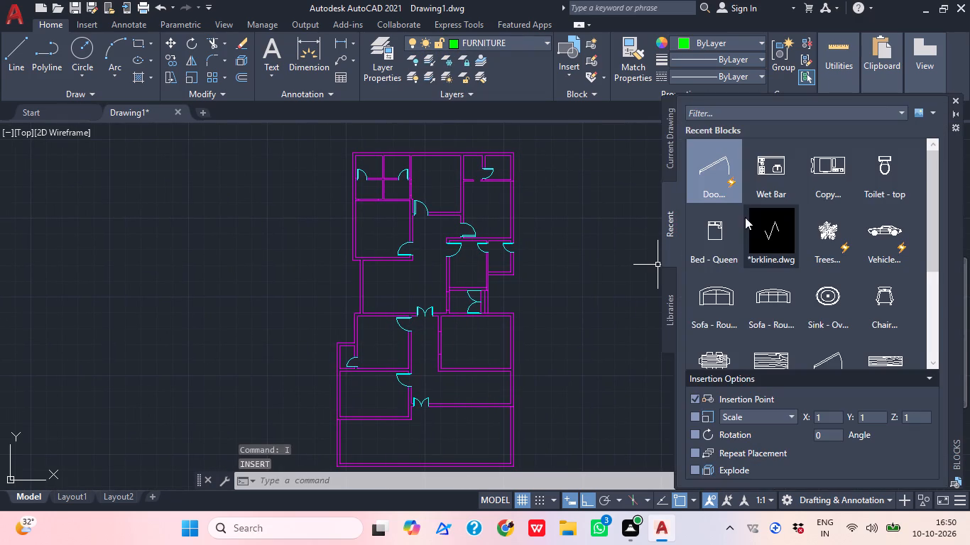
scroll(829, 208, down, 2)
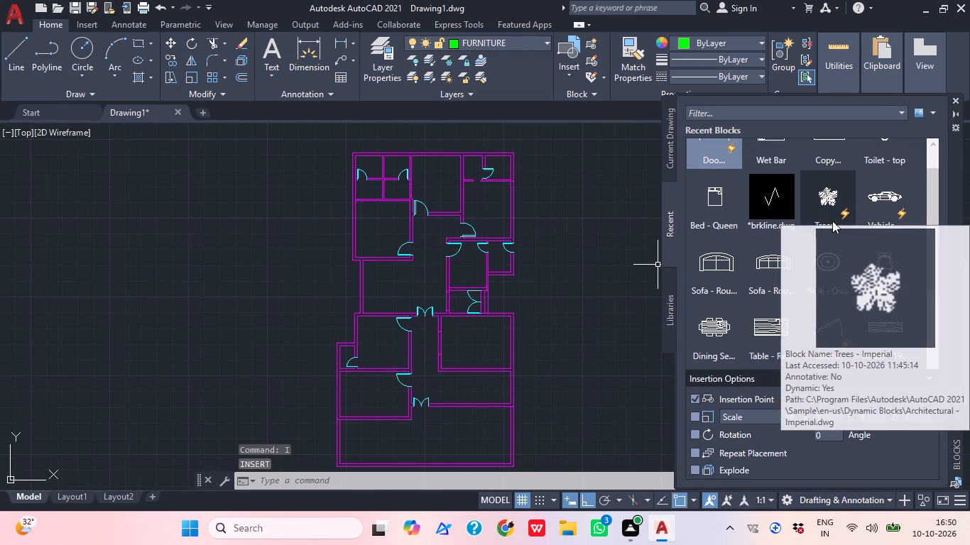
scroll(858, 182, up, 5)
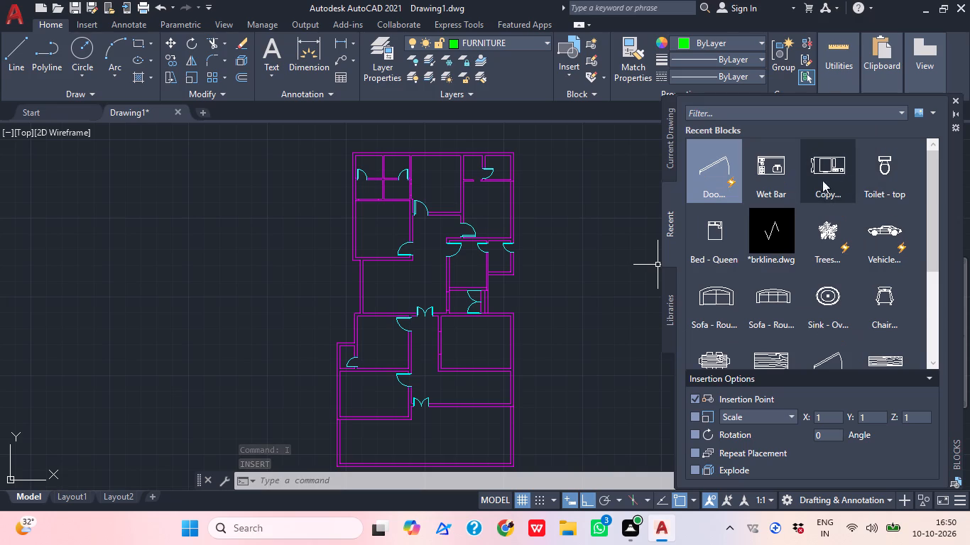
scroll(757, 243, down, 3)
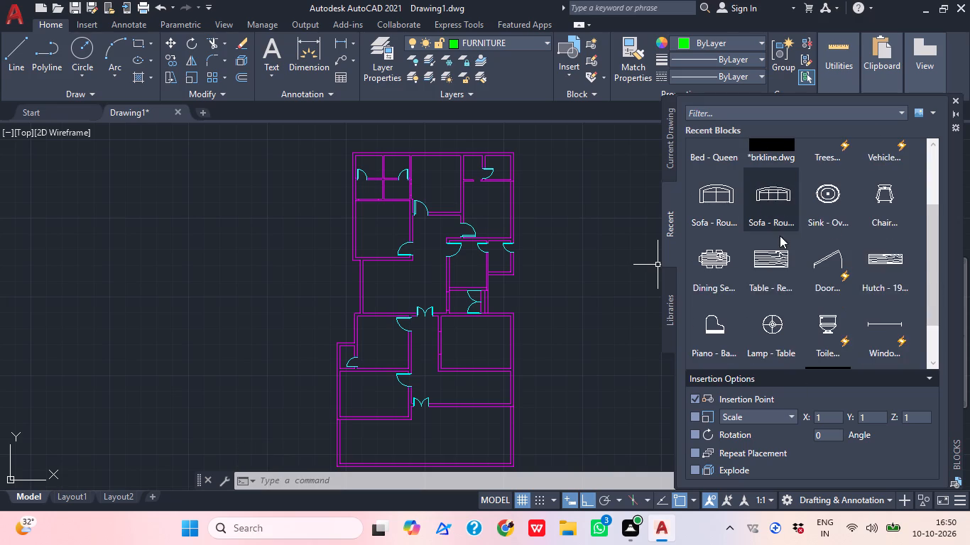
scroll(780, 236, down, 5)
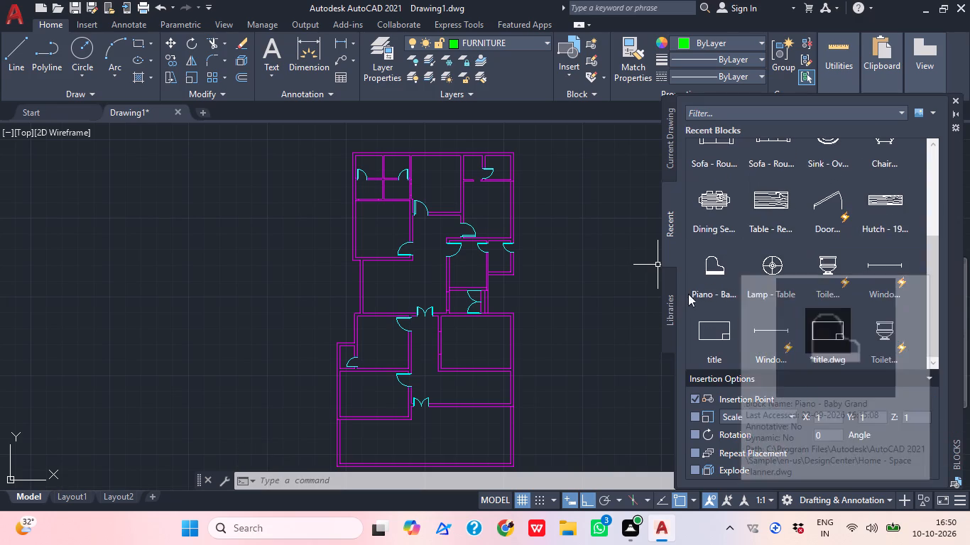
scroll(783, 180, up, 5)
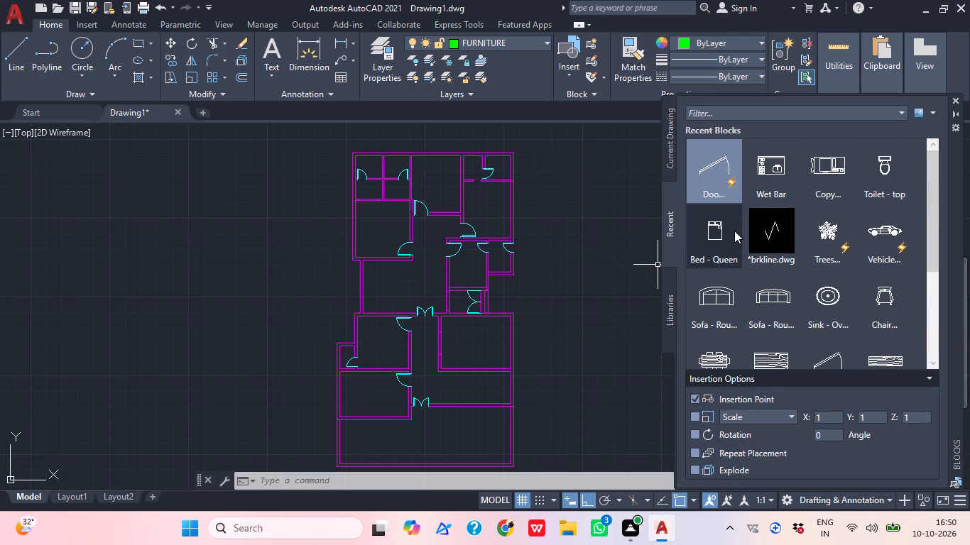
drag(734, 231, 606, 314)
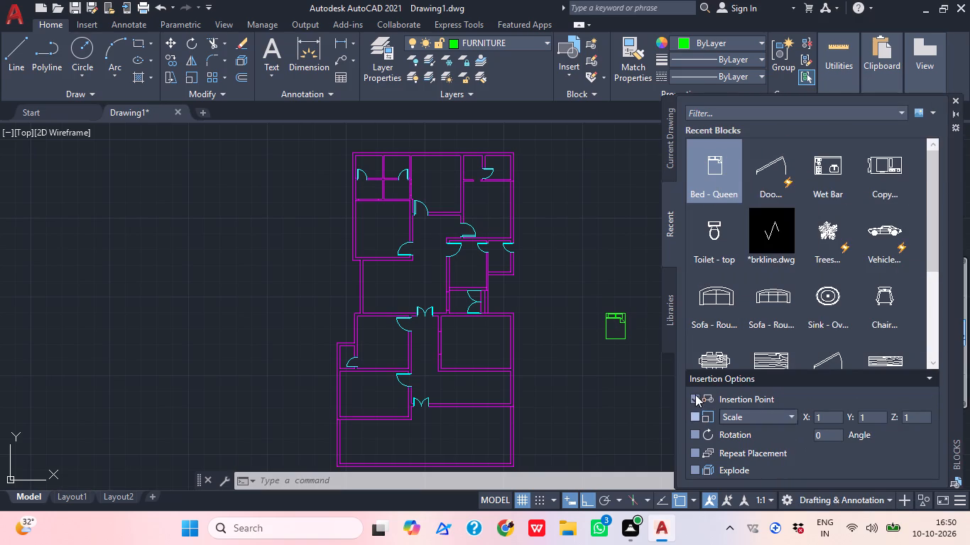
Insert the Wet Bar block and the recent block labelled "Copy..." between the queen bed and the plan's east side.
drag(829, 163, 589, 292)
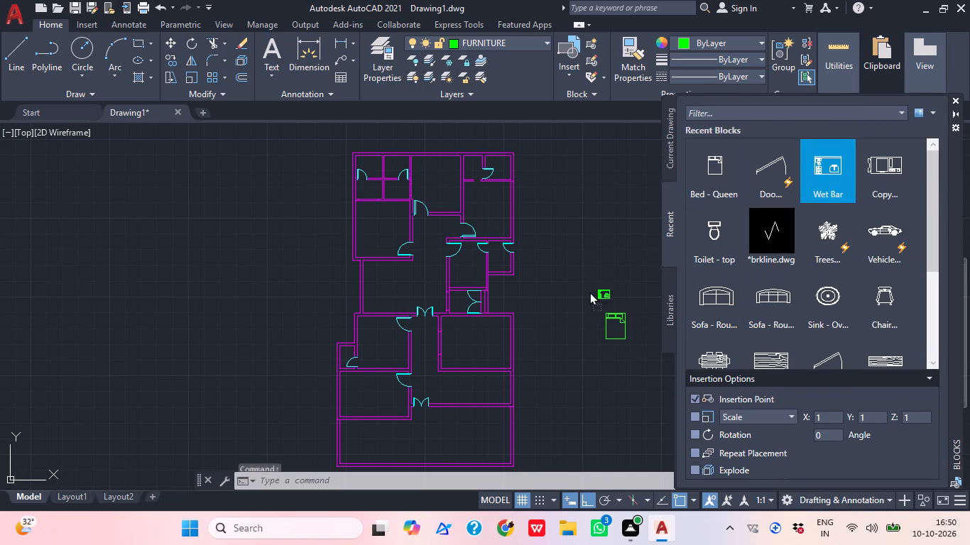
drag(589, 292, 587, 292)
drag(891, 158, 544, 280)
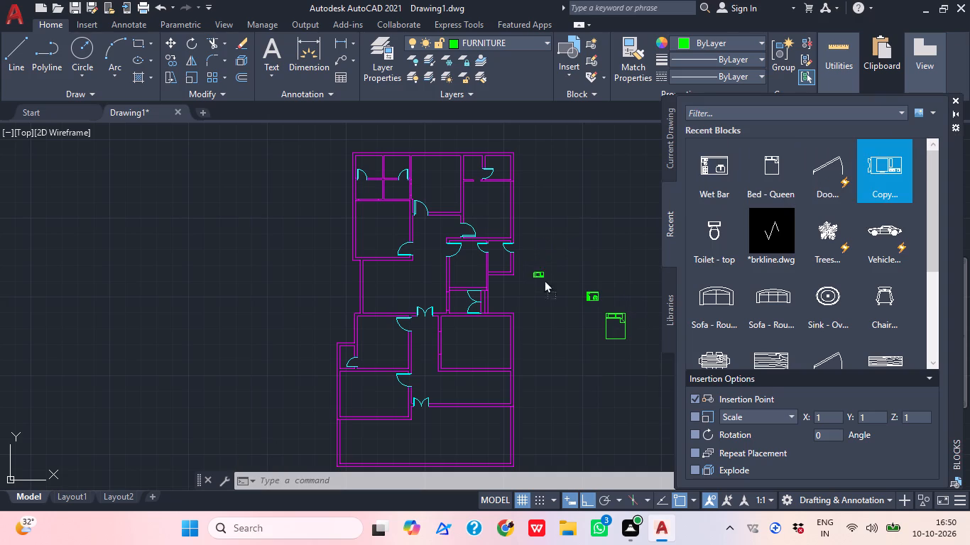
drag(544, 280, 562, 285)
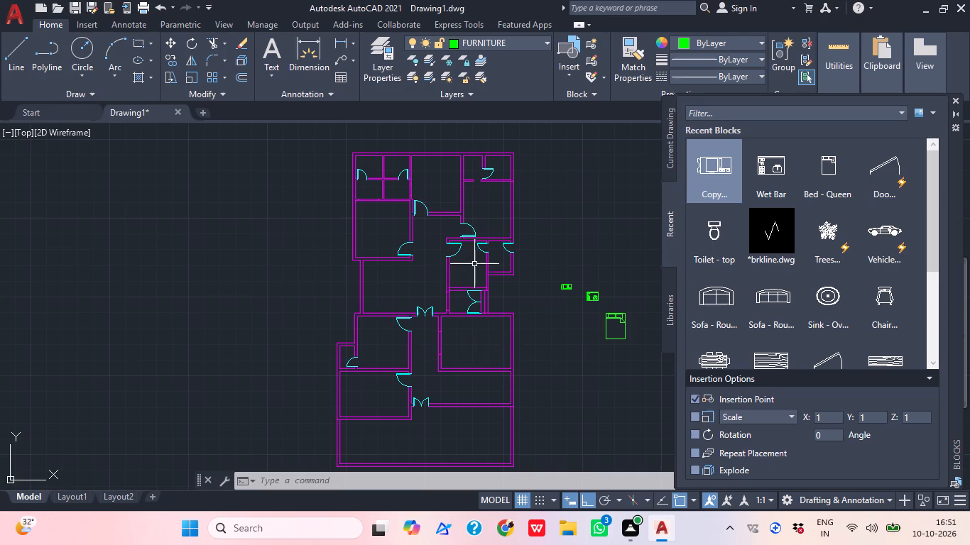
Examine the three inserted furniture blocks against the rooms of the house plan.
middle_drag(498, 314, 449, 303)
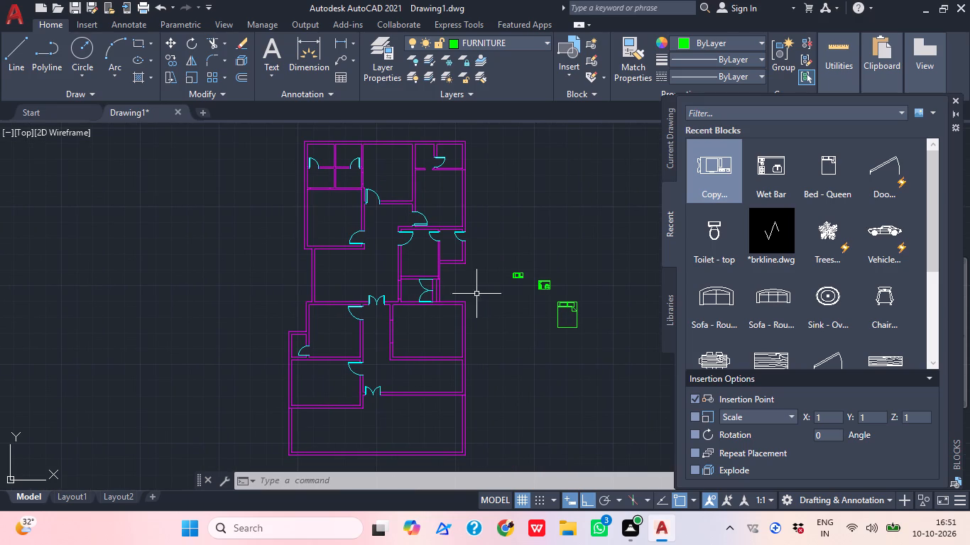
key(Escape)
scroll(533, 289, up, 1)
middle_drag(536, 296, 541, 329)
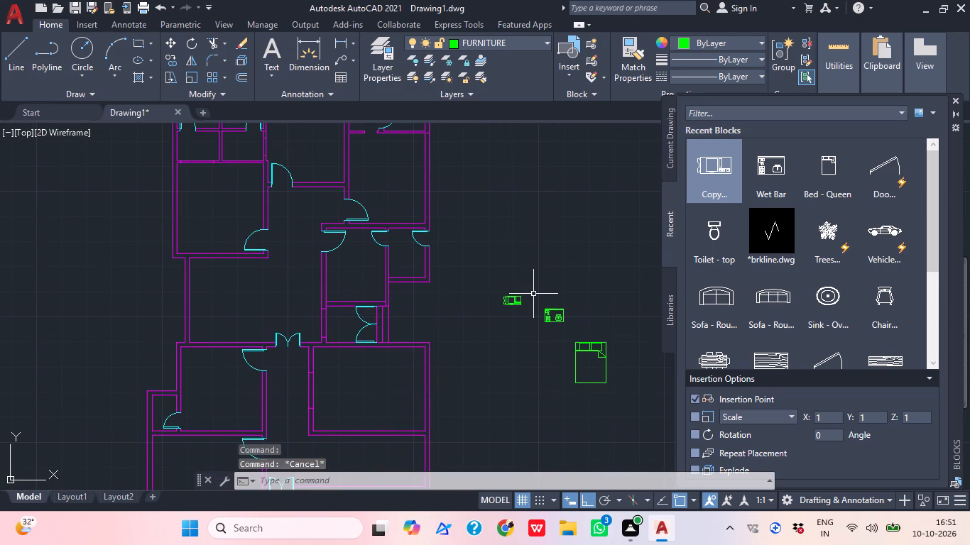
scroll(518, 337, down, 1)
middle_drag(518, 348, 520, 357)
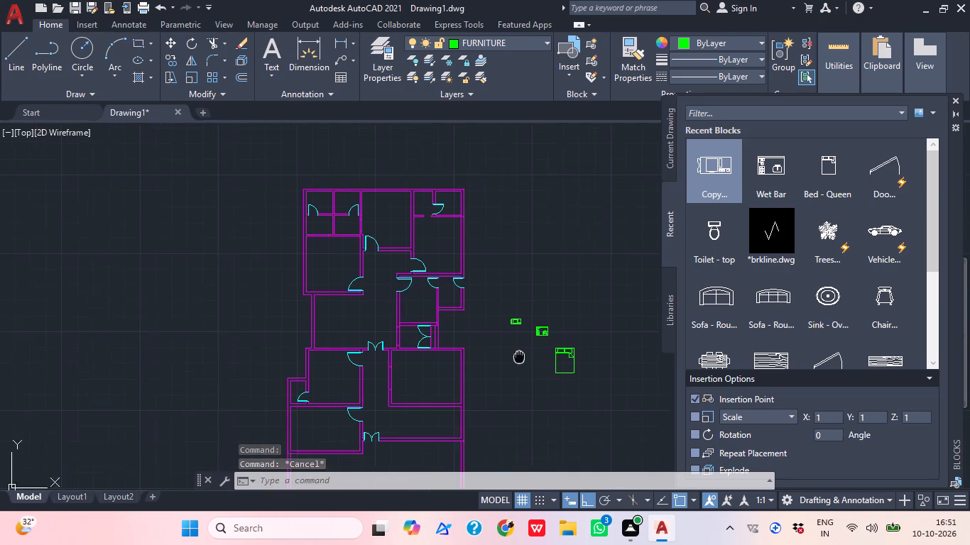
middle_drag(520, 357, 526, 363)
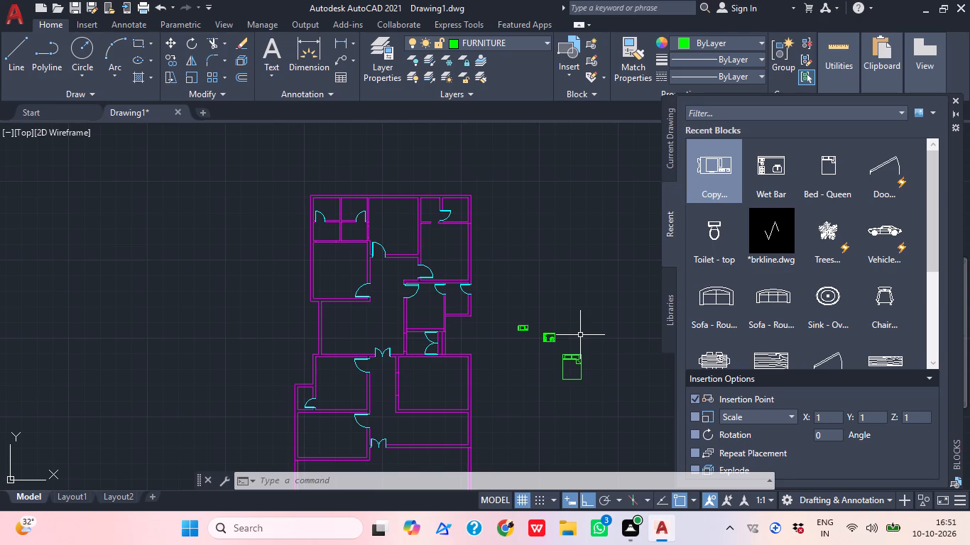
middle_drag(654, 307, 638, 322)
scroll(653, 307, down, 1)
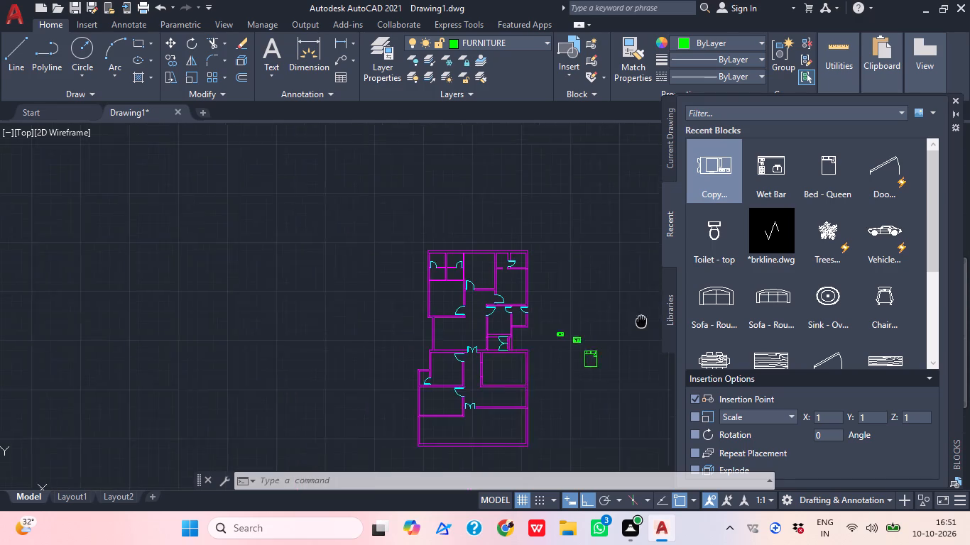
middle_drag(638, 322, 599, 326)
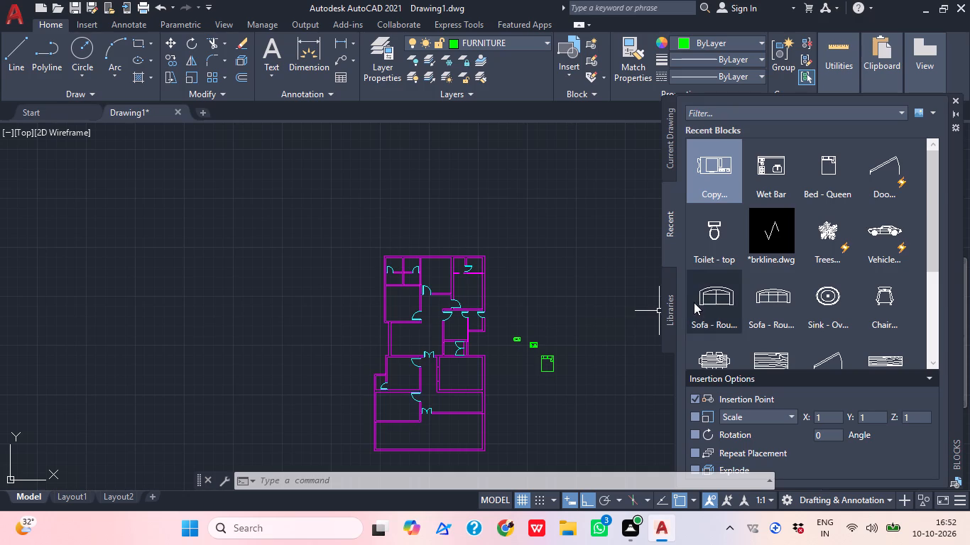
middle_drag(562, 373, 574, 284)
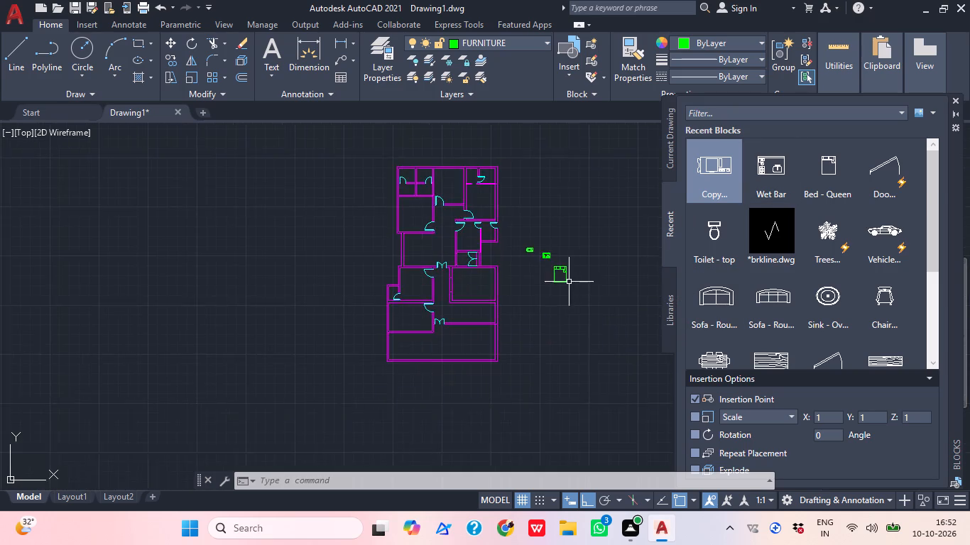
scroll(567, 282, up, 2)
middle_drag(566, 298, 555, 387)
scroll(563, 312, down, 1)
middle_click(598, 360)
middle_drag(570, 392, 601, 390)
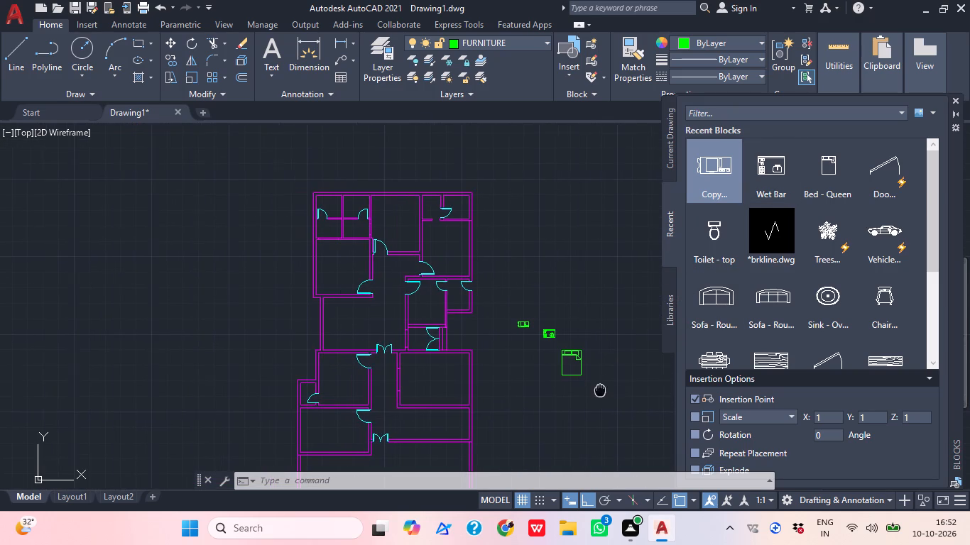
middle_drag(601, 390, 602, 390)
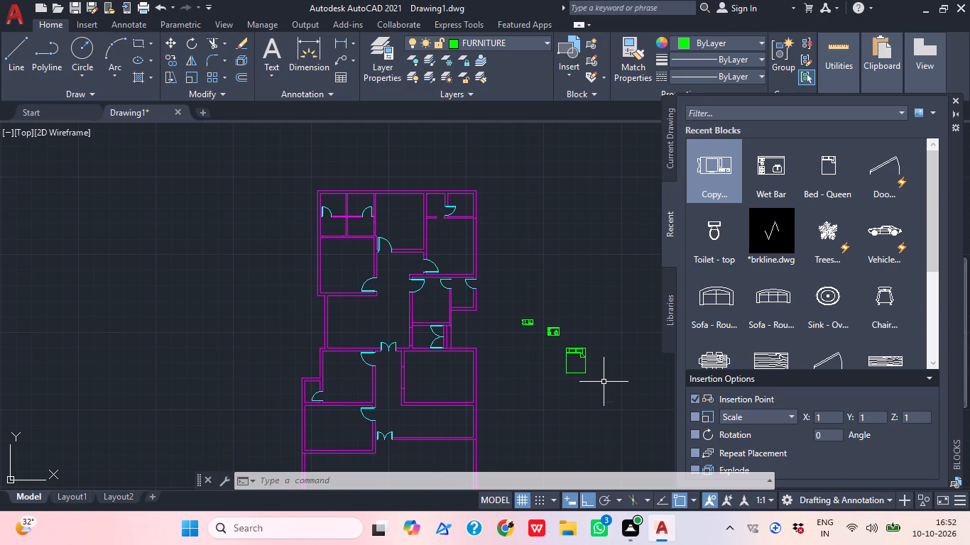
Copy the queen bed from outside the plan into the northern middle bedroom, with its headboard just inside the north wall.
scroll(619, 346, up, 1)
middle_drag(615, 392, 640, 415)
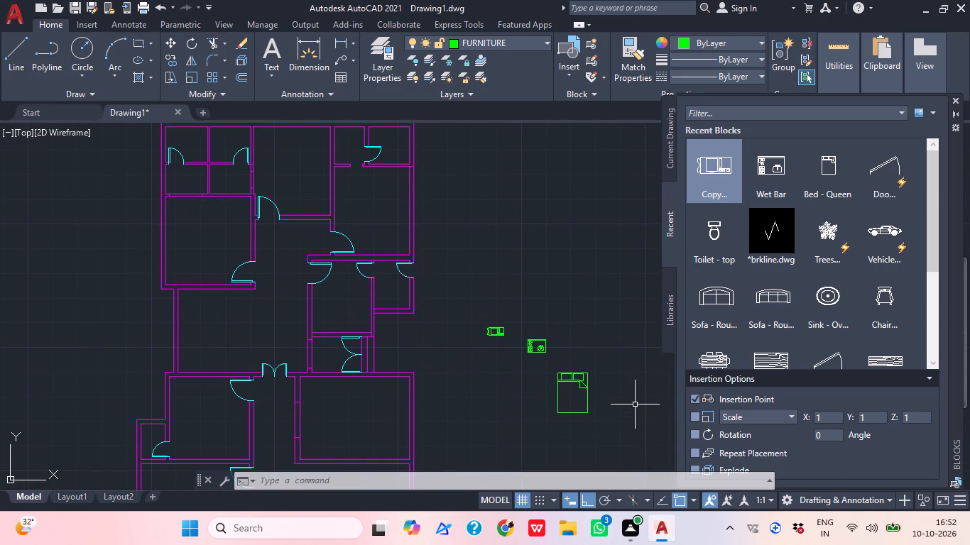
click(573, 382)
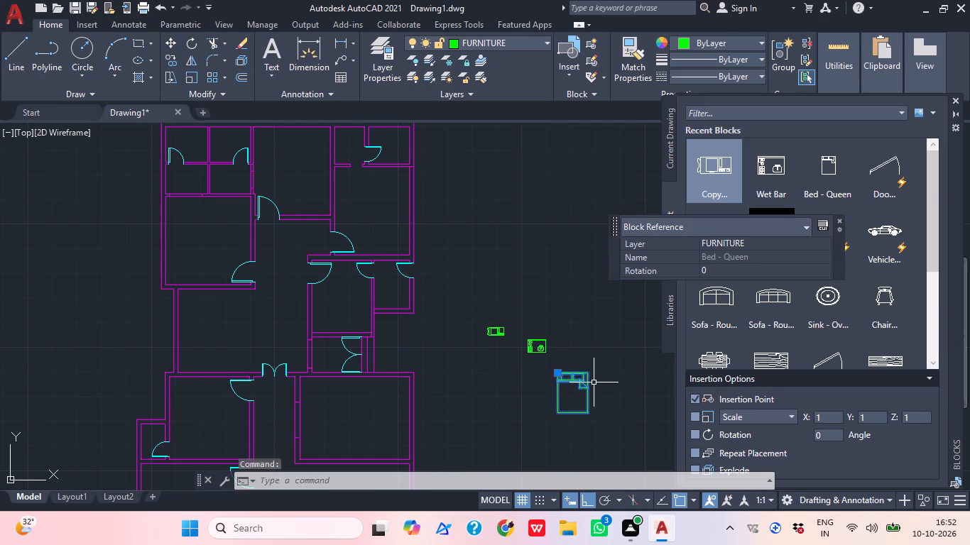
key(c)
key(o)
key(space)
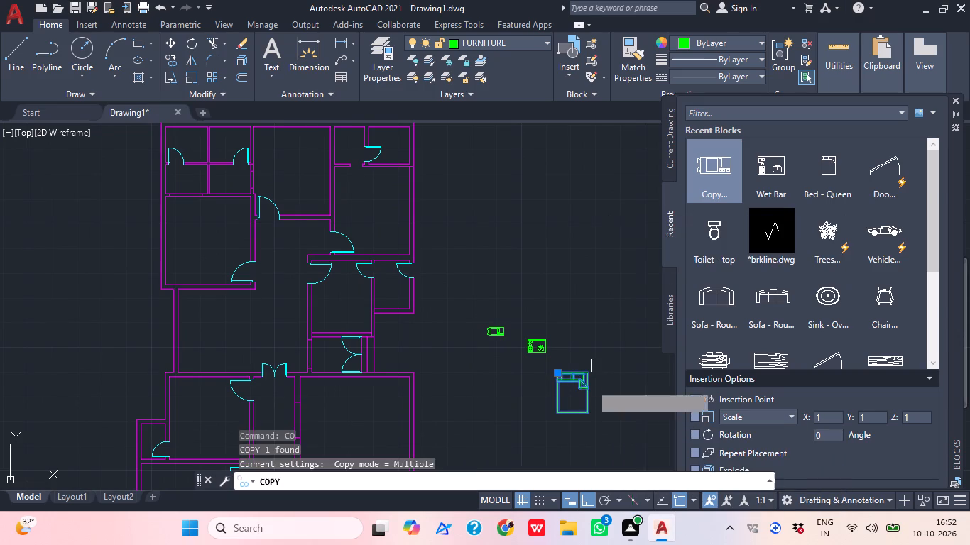
scroll(590, 382, up, 2)
click(533, 362)
middle_drag(623, 376, 879, 453)
scroll(881, 465, down, 1)
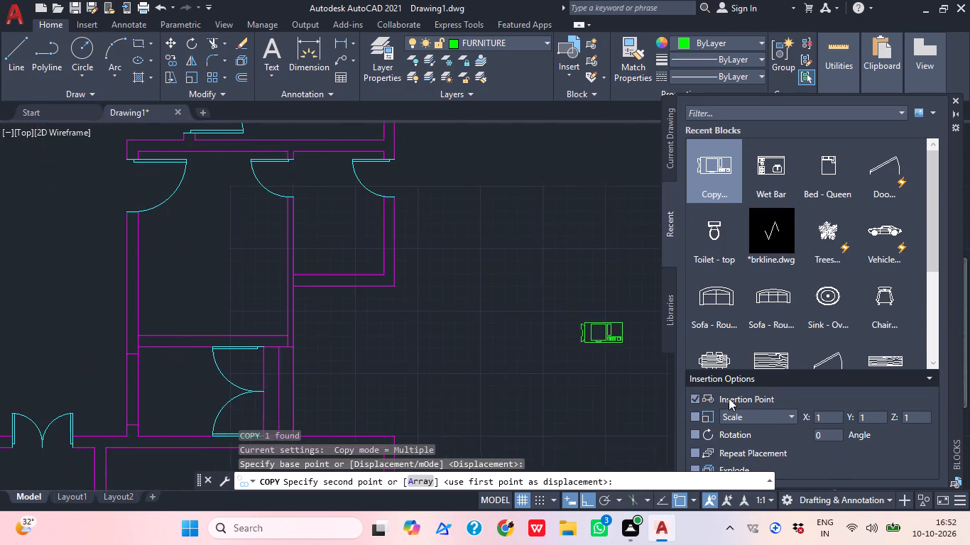
scroll(372, 303, down, 1)
middle_drag(372, 303, 611, 390)
middle_drag(446, 268, 431, 382)
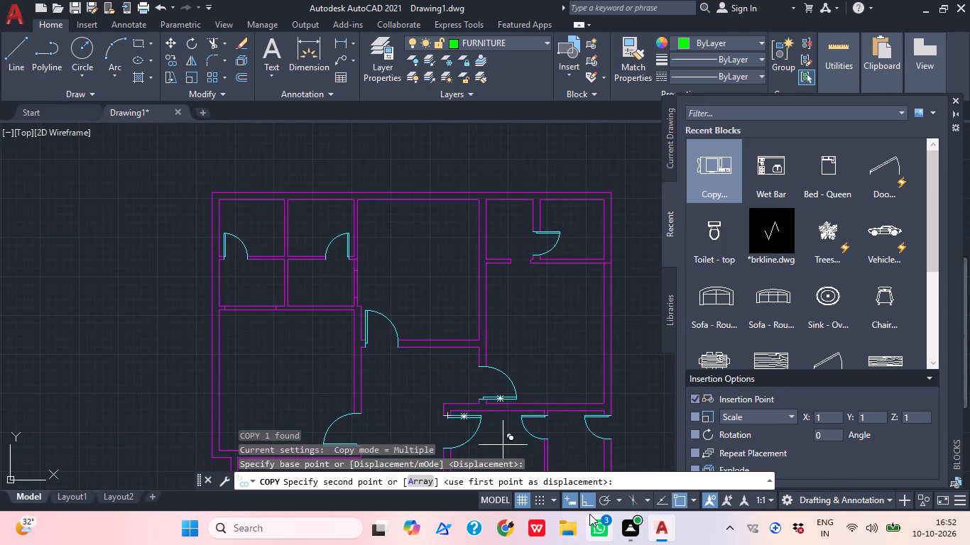
click(587, 501)
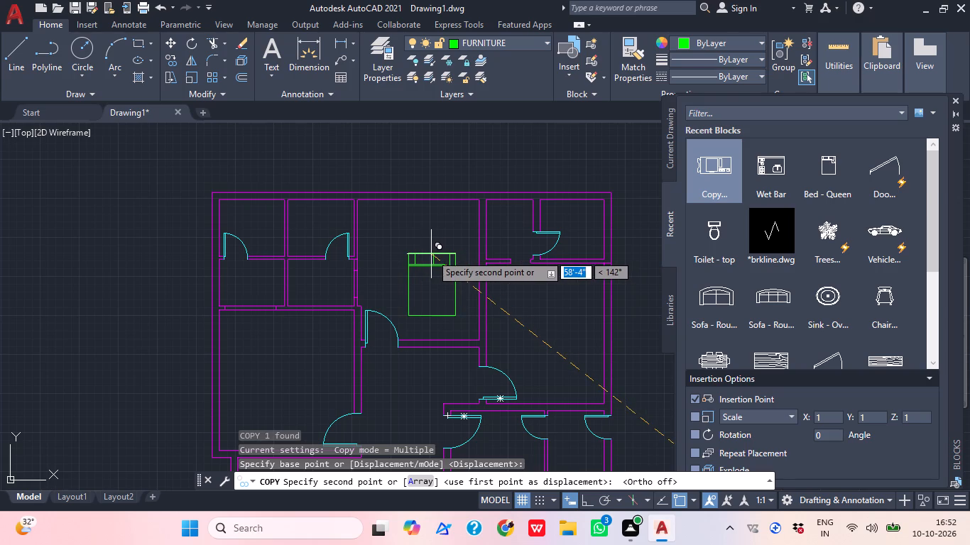
scroll(415, 202, up, 2)
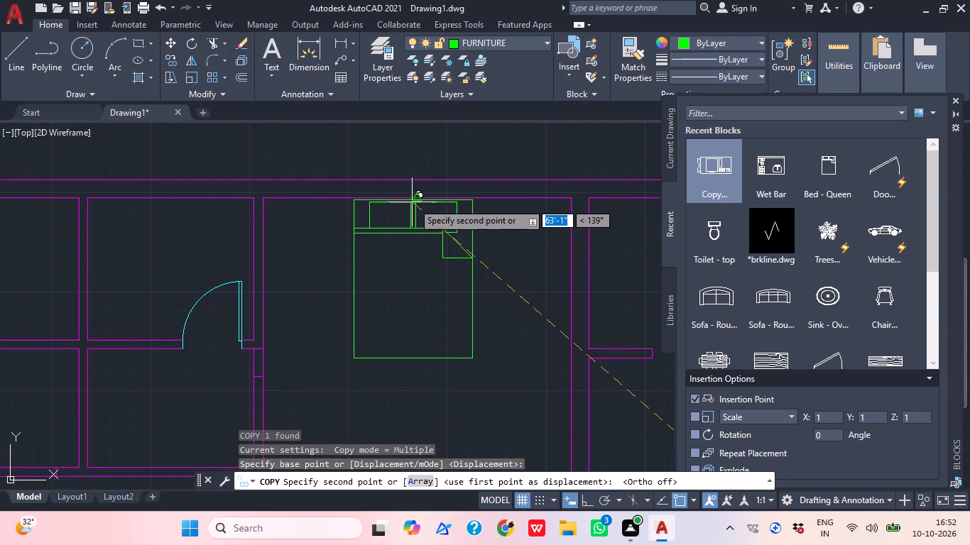
click(409, 204)
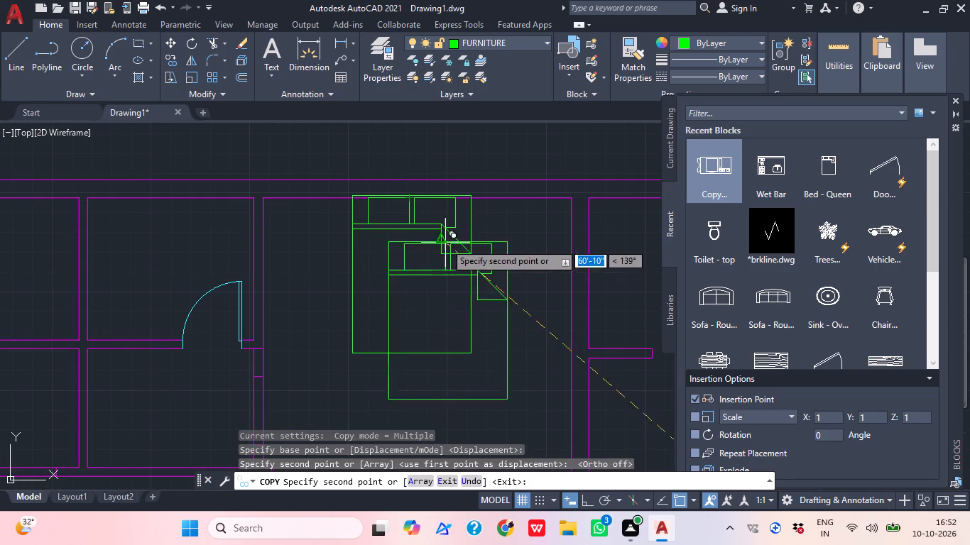
key(ctrl+z)
middle_drag(418, 212, 489, 310)
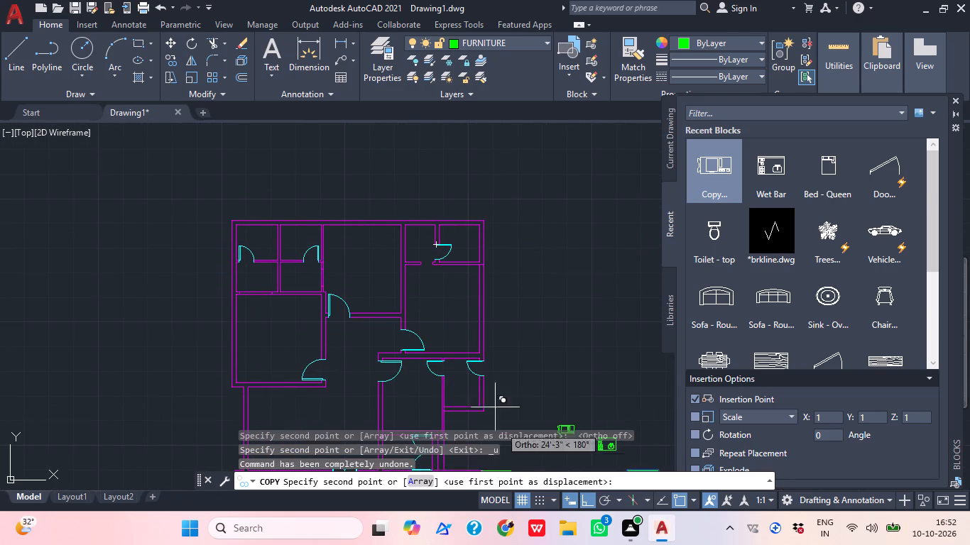
click(584, 494)
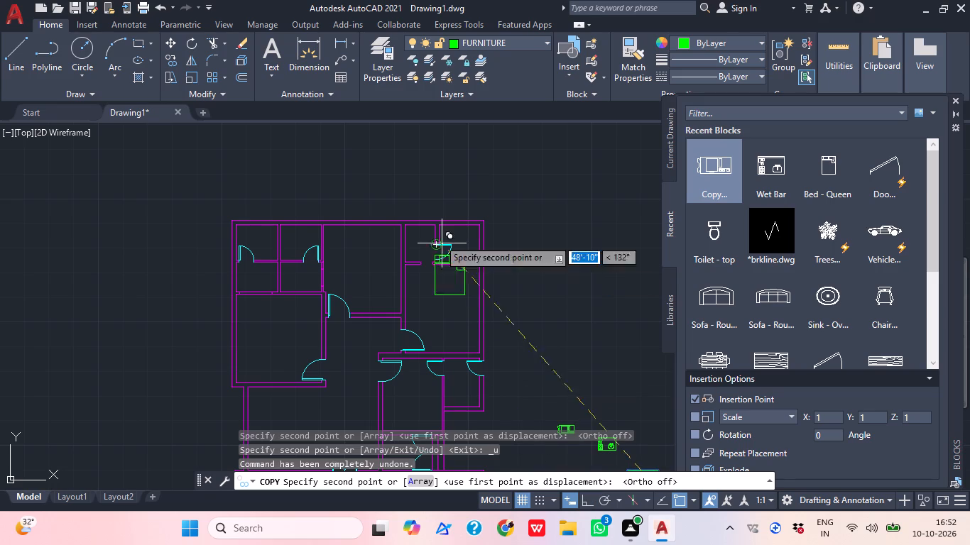
scroll(356, 229, up, 2)
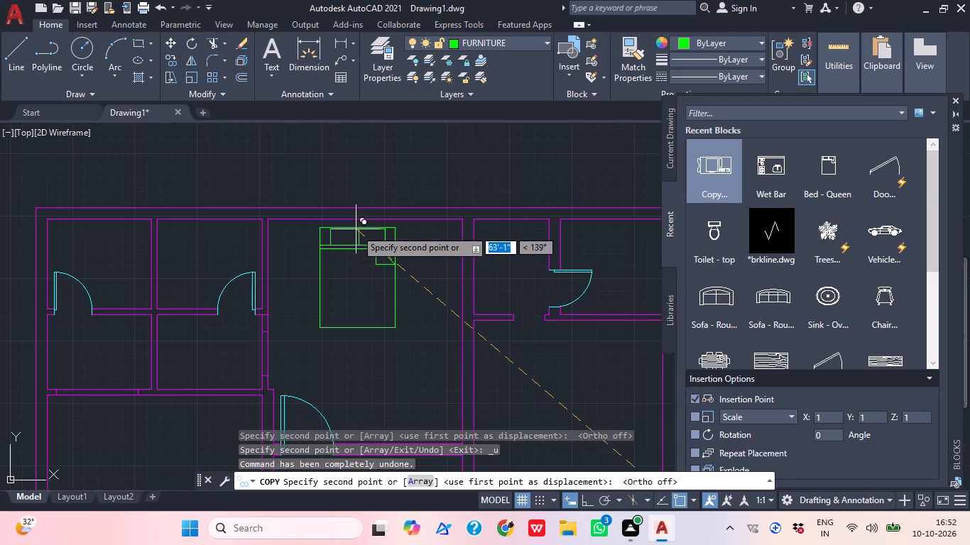
scroll(356, 229, up, 1)
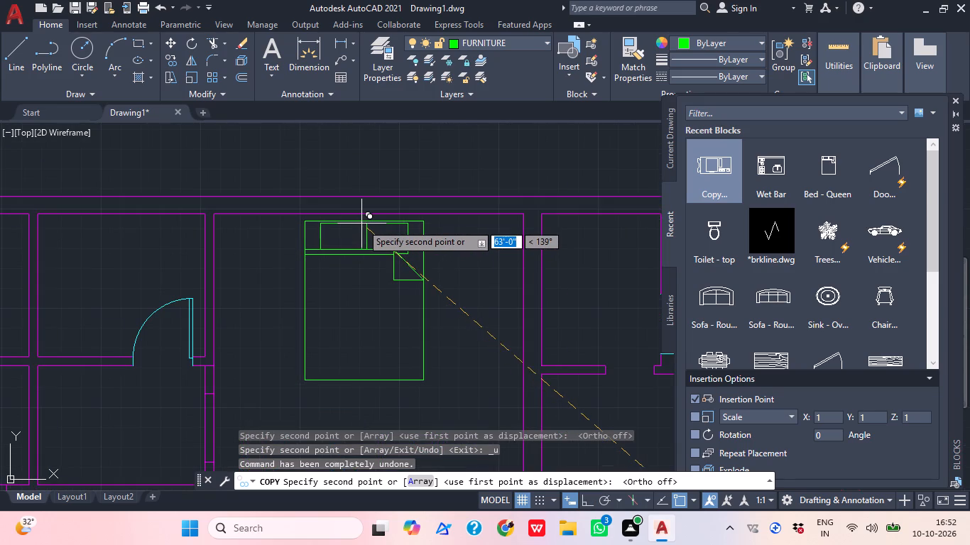
click(362, 224)
key(Escape)
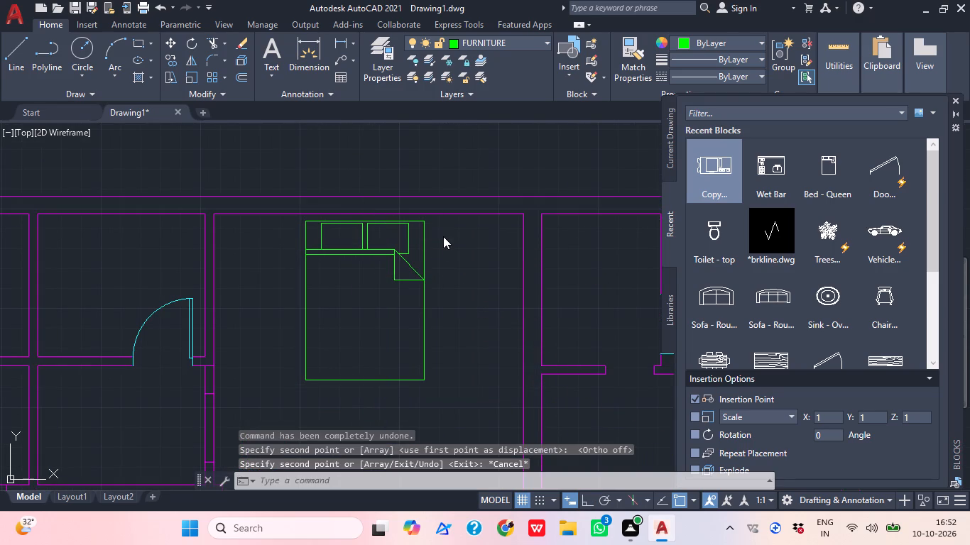
Draw a small rectangular bedside table beside the head of the copied bed on its west side.
text(RE)
key(c)
key(space)
scroll(267, 222, up, 1)
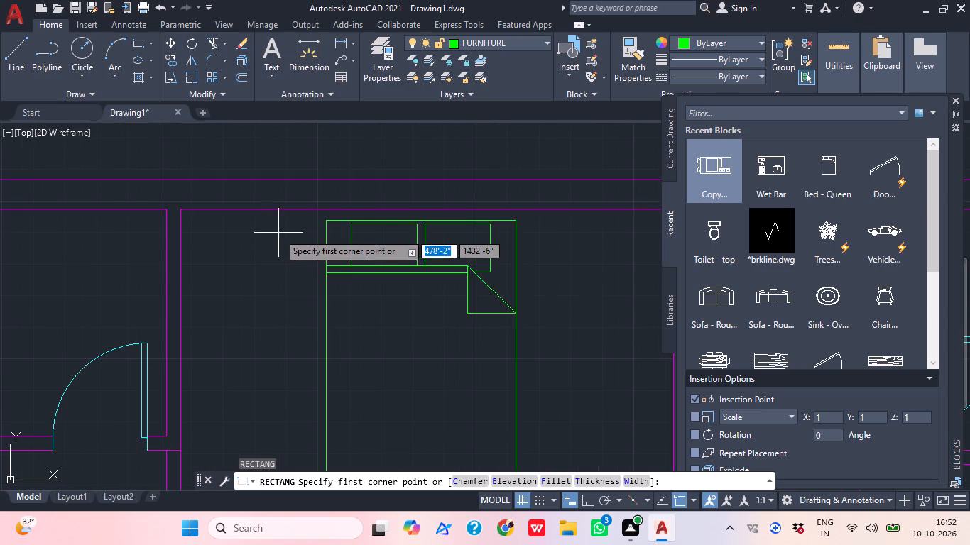
click(267, 222)
click(315, 264)
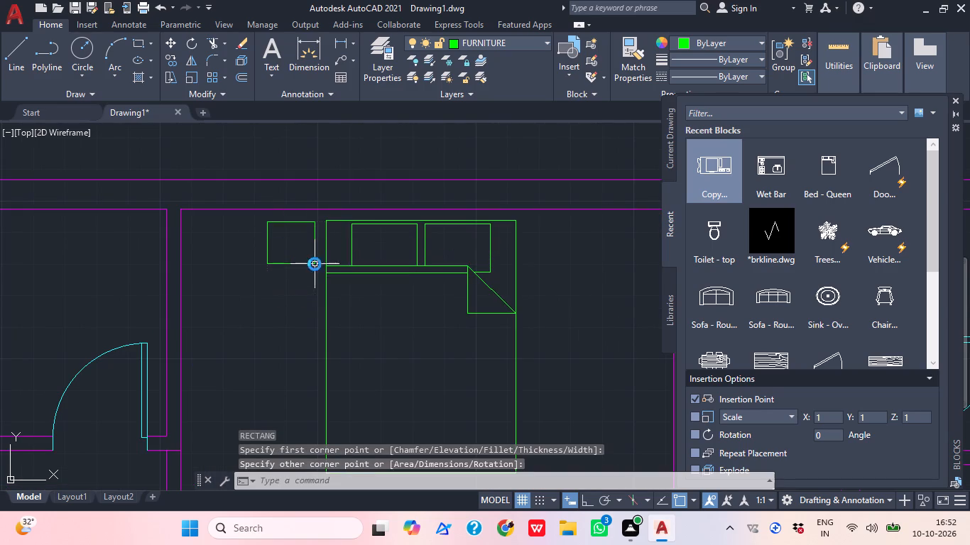
Draw a second bedside table, about 1'-3" square, beside the head of the bed on its east side.
key(r)
key(e)
key(c)
key(space)
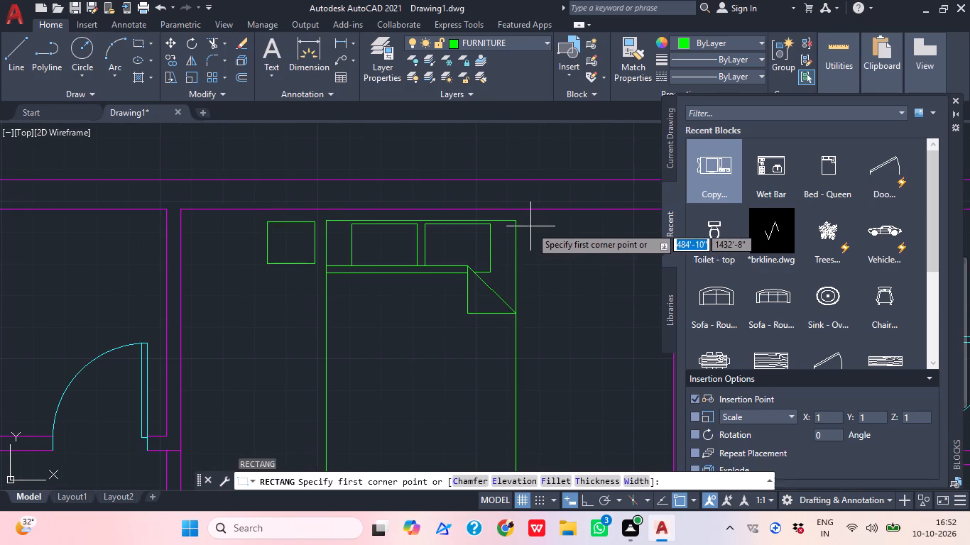
click(526, 223)
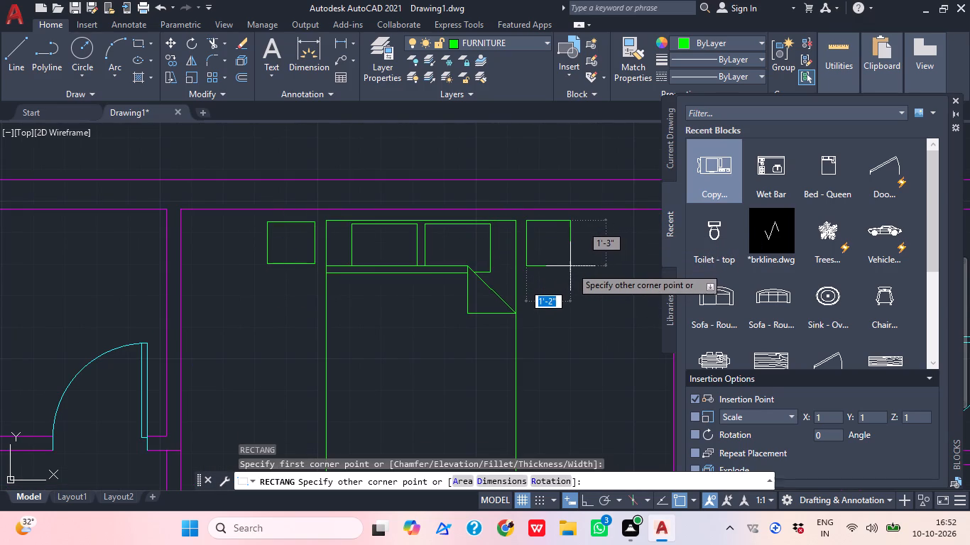
click(575, 265)
Insert the recent Chair - Rocking block at scale 1 in the bedroom, southeast of the bed.
middle_drag(594, 326, 562, 239)
scroll(576, 292, down, 1)
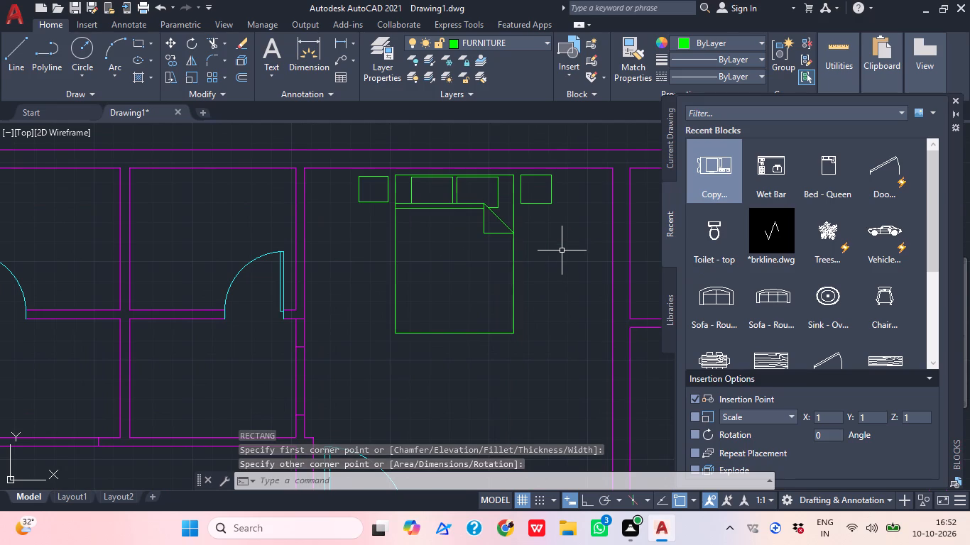
middle_drag(529, 273, 453, 275)
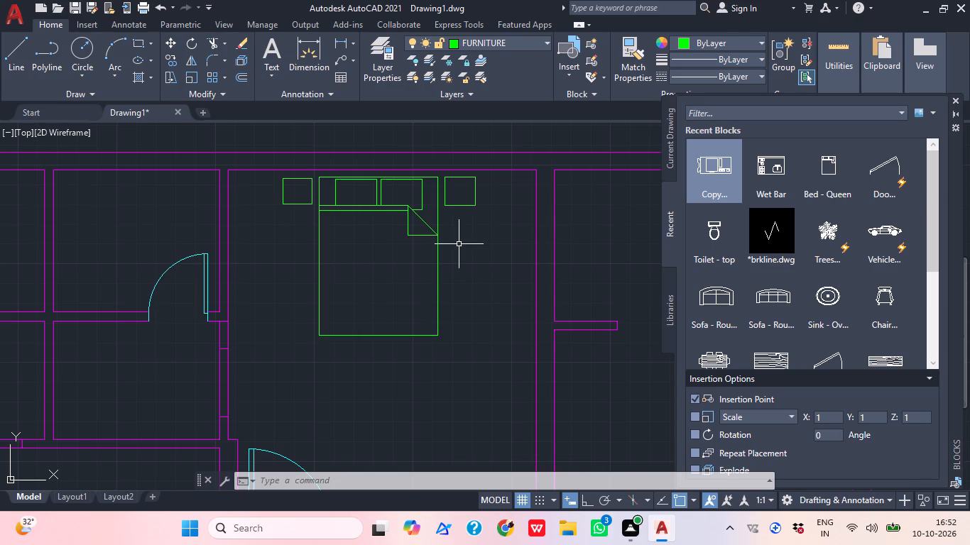
scroll(467, 228, down, 1)
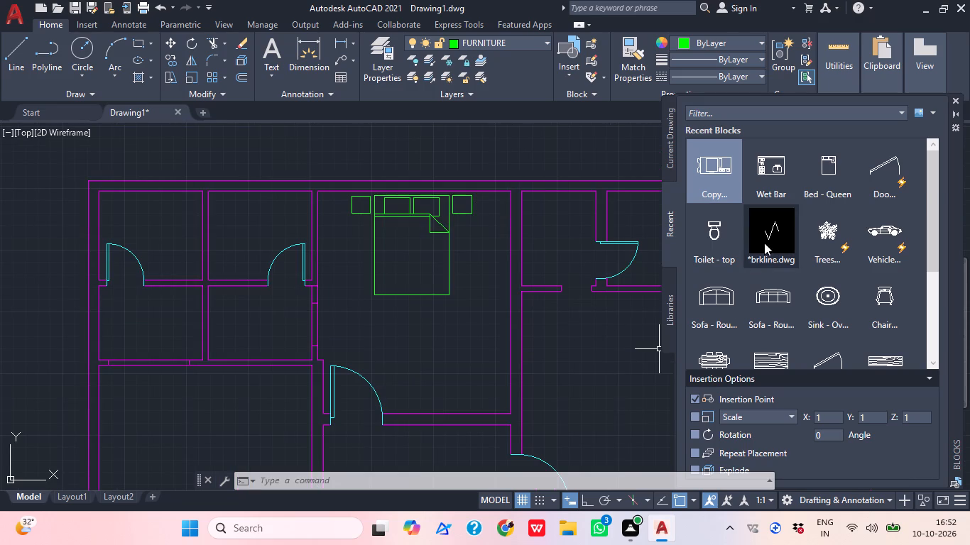
drag(883, 294, 459, 334)
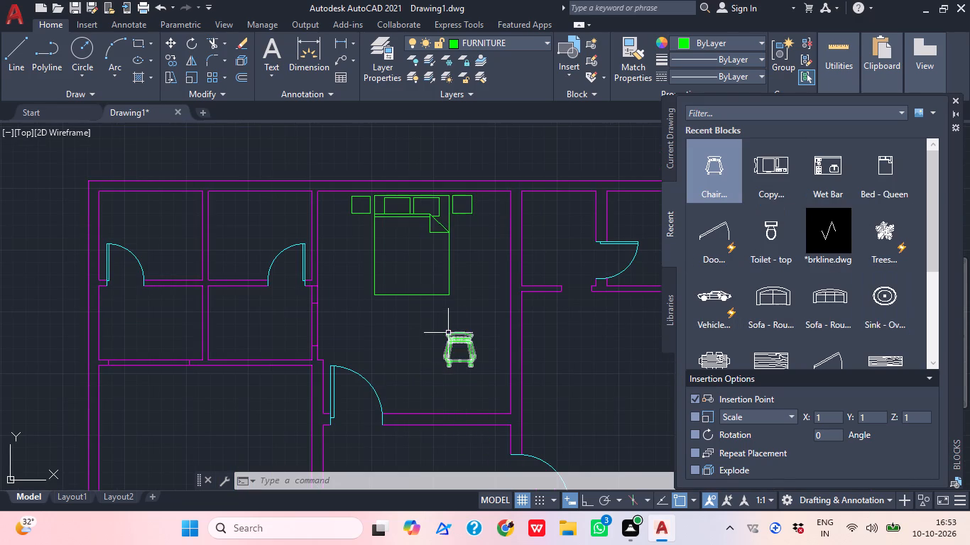
key(Escape)
Rotate the rocking chair to 270 degrees with Ortho on so that its back faces the bedroom's east wall.
click(465, 342)
key(r)
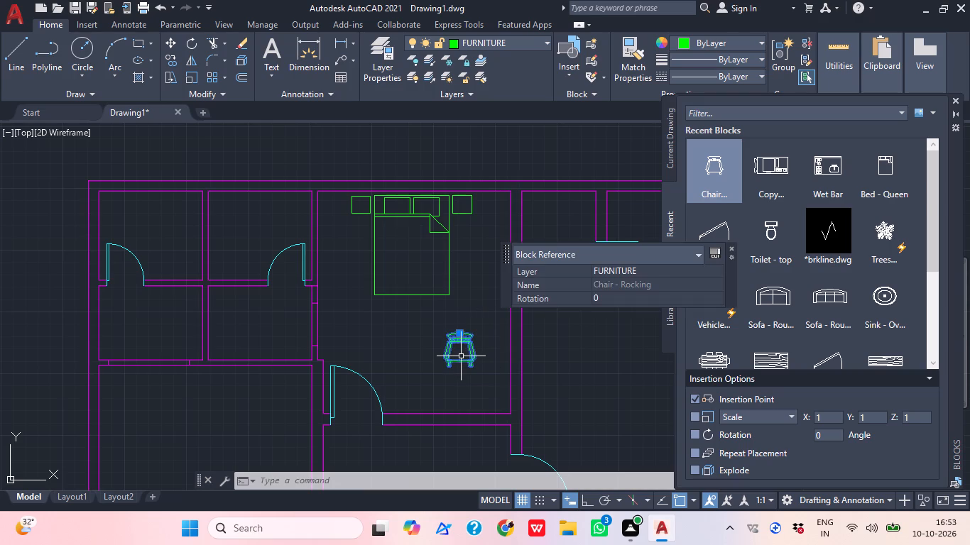
key(o)
key(space)
click(464, 370)
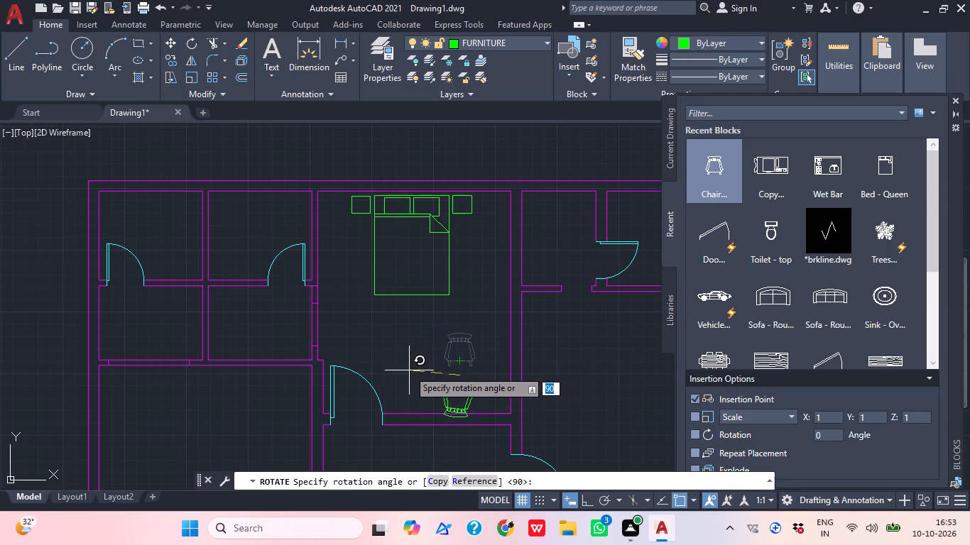
click(584, 494)
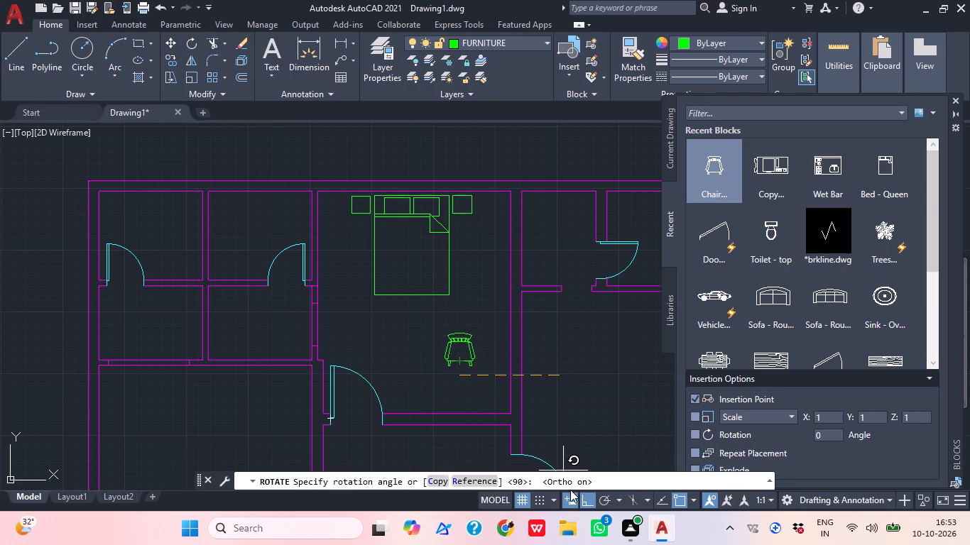
click(464, 436)
Copy the rotated chair about 1'-7" straight south, placing the copy near the bedroom's south wall.
click(483, 387)
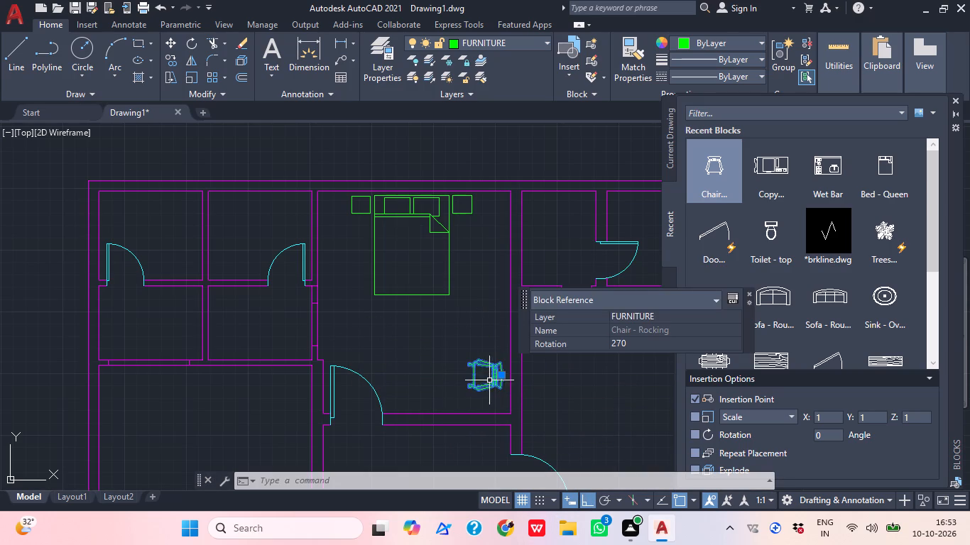
text(CO)
key(space)
scroll(459, 380, up, 2)
drag(464, 390, 469, 378)
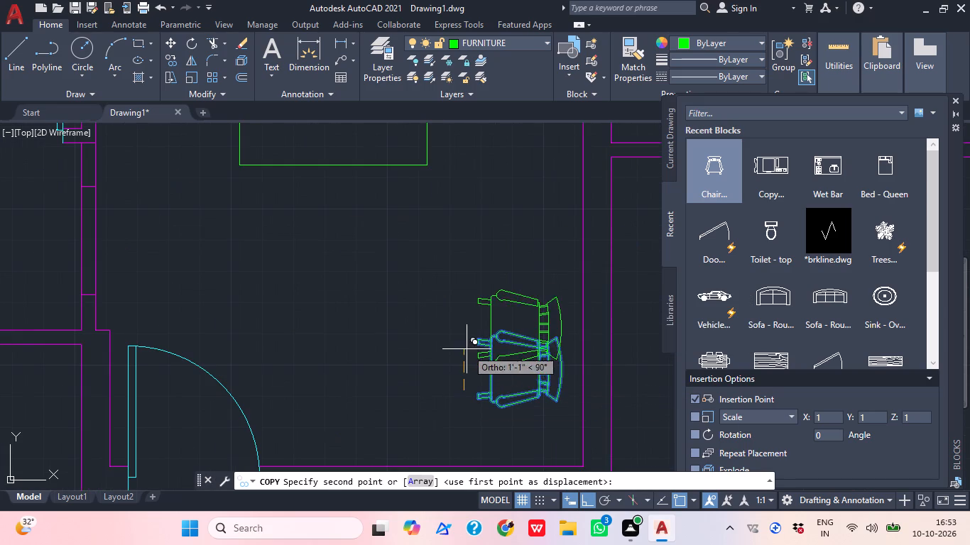
middle_drag(485, 358, 477, 302)
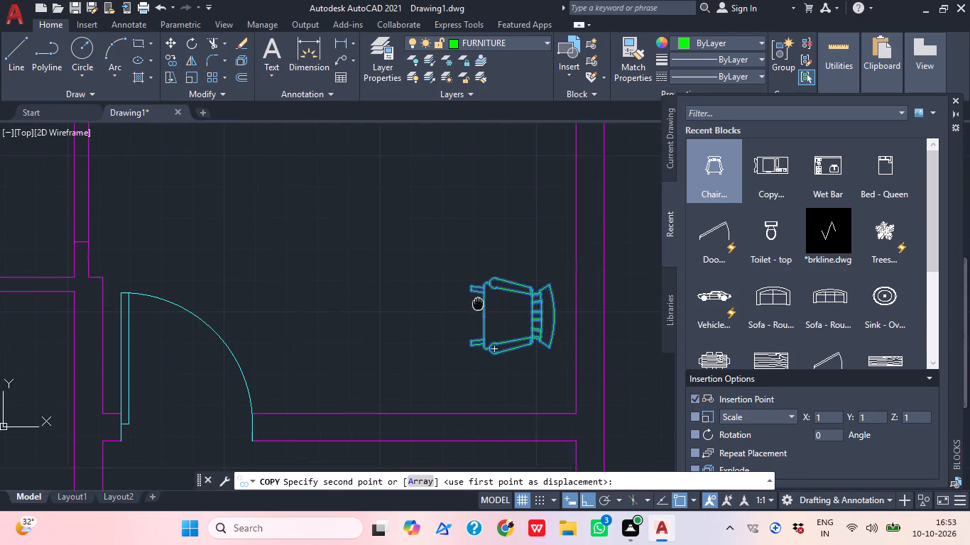
middle_drag(477, 302, 477, 299)
scroll(470, 392, up, 2)
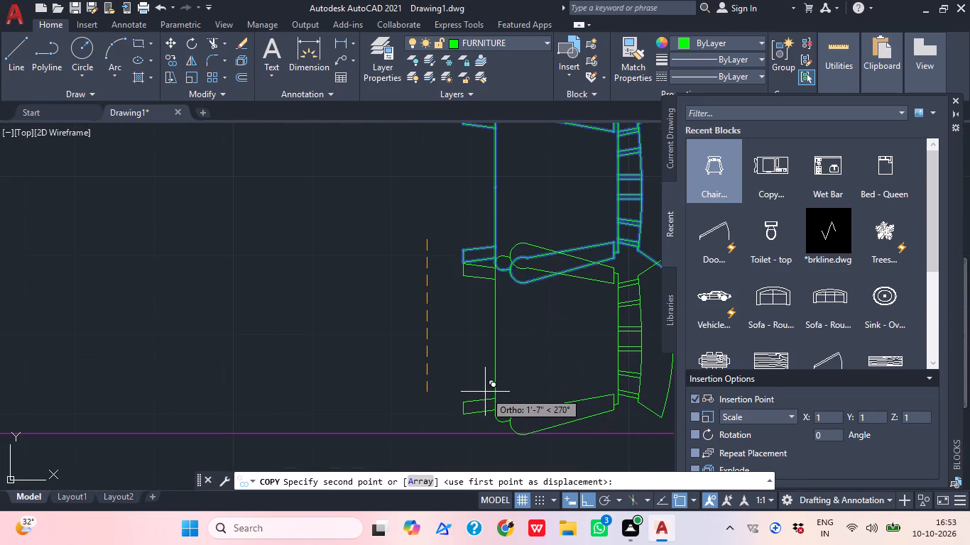
click(481, 387)
middle_drag(481, 384, 420, 435)
scroll(476, 390, down, 1)
key(Escape)
Move the northern chair slightly north to leave a gap between the two chairs.
drag(456, 292, 454, 285)
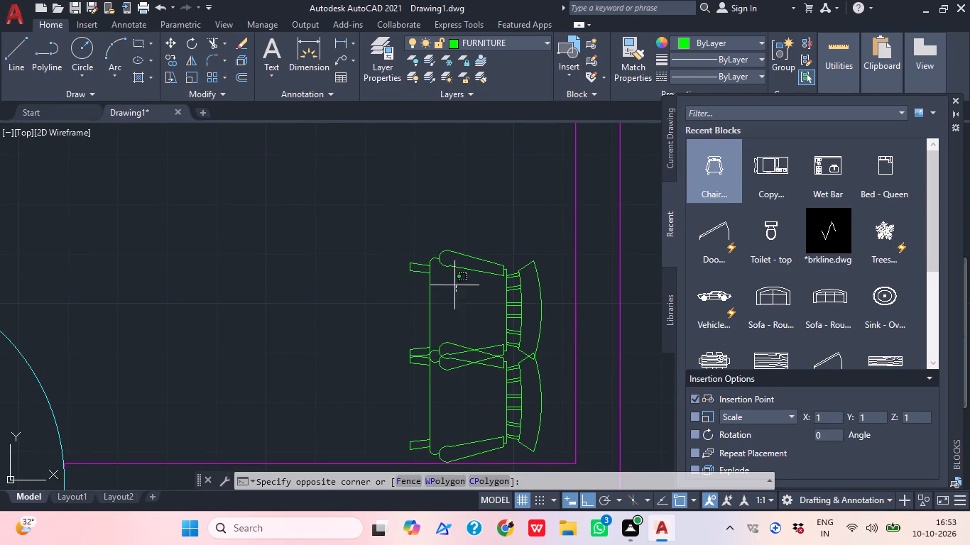
drag(454, 285, 449, 272)
click(431, 249)
key(m)
key(space)
click(429, 277)
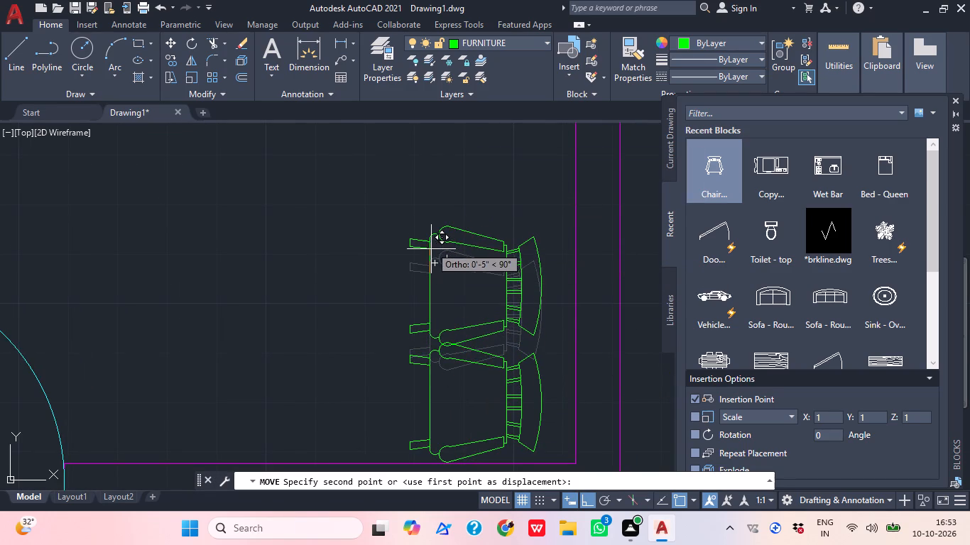
click(429, 242)
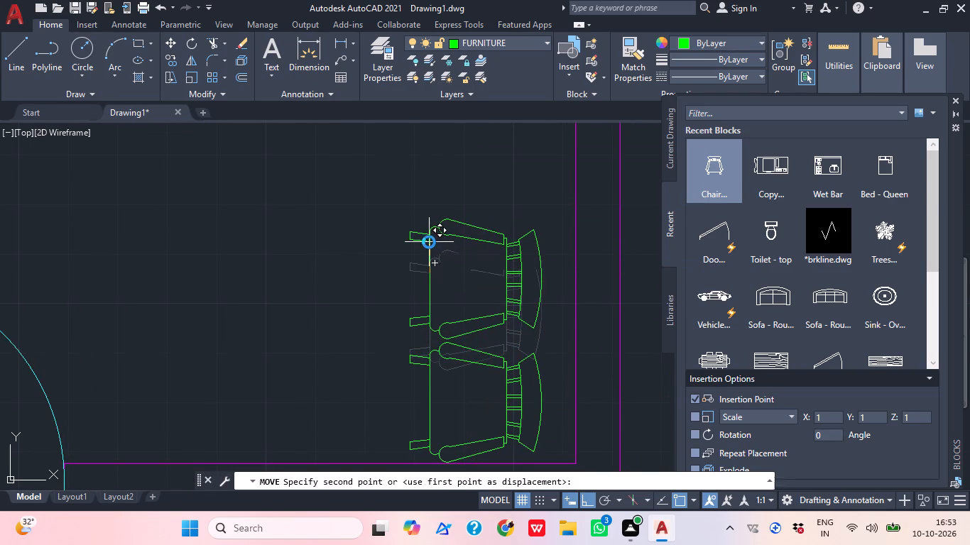
Look through the recent blocks for further furniture and check the furnished bedroom against the surrounding rooms.
scroll(454, 246, down, 3)
middle_drag(509, 305, 448, 324)
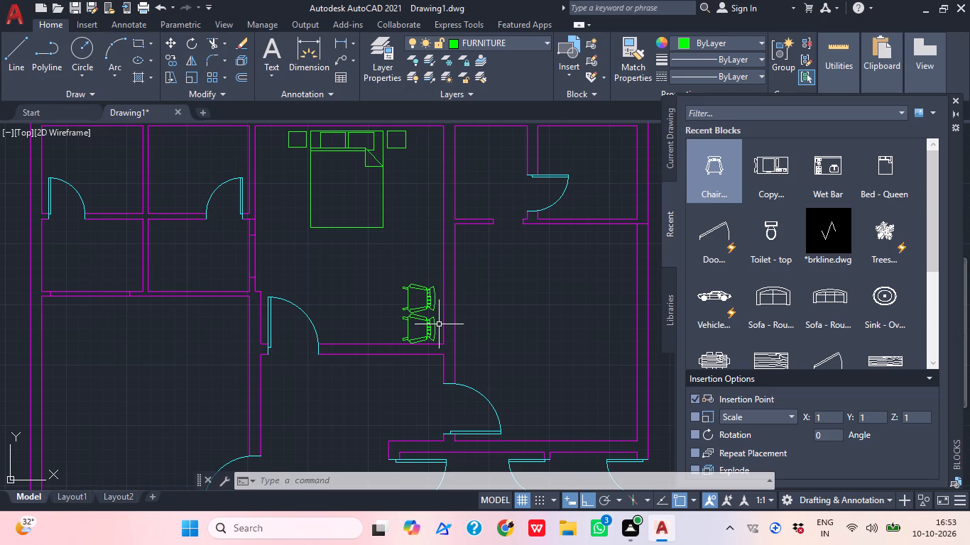
scroll(767, 268, down, 5)
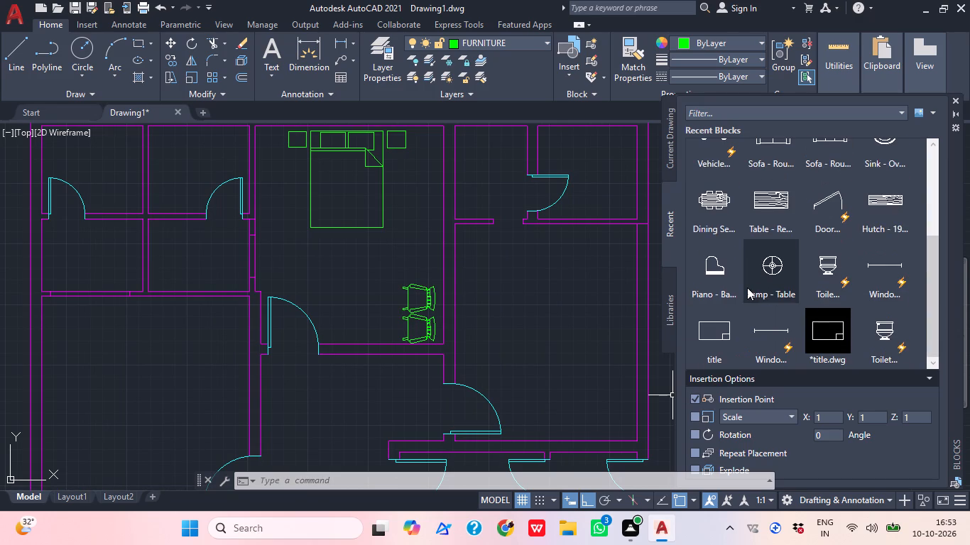
scroll(823, 229, down, 2)
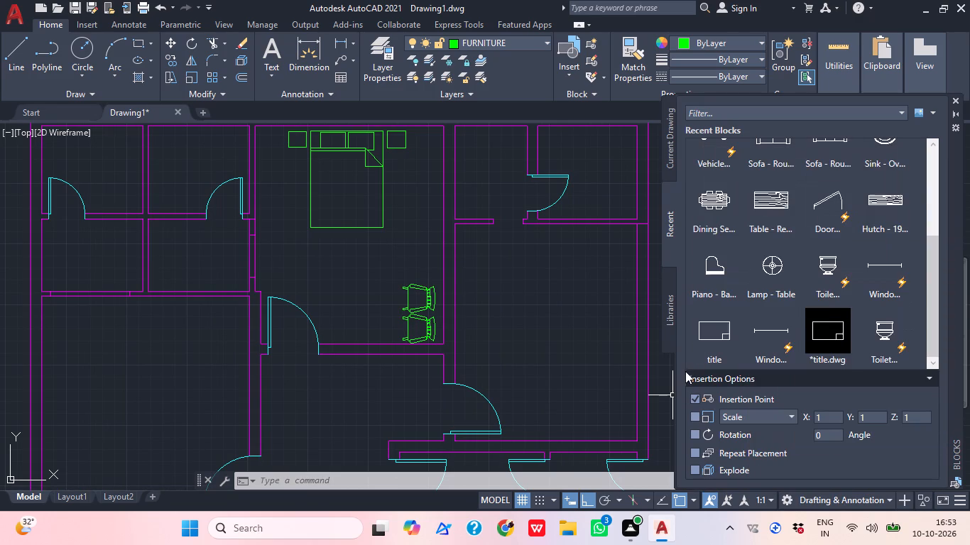
scroll(839, 346, down, 2)
scroll(648, 332, down, 1)
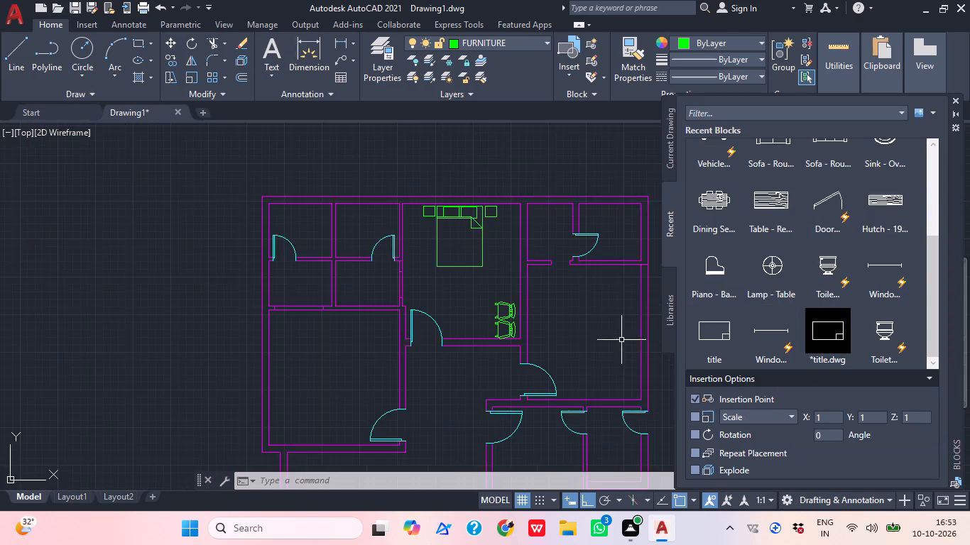
Copy both rocking chairs with Ortho off from the bedroom into the large west room, near its south wall.
middle_drag(599, 346, 556, 348)
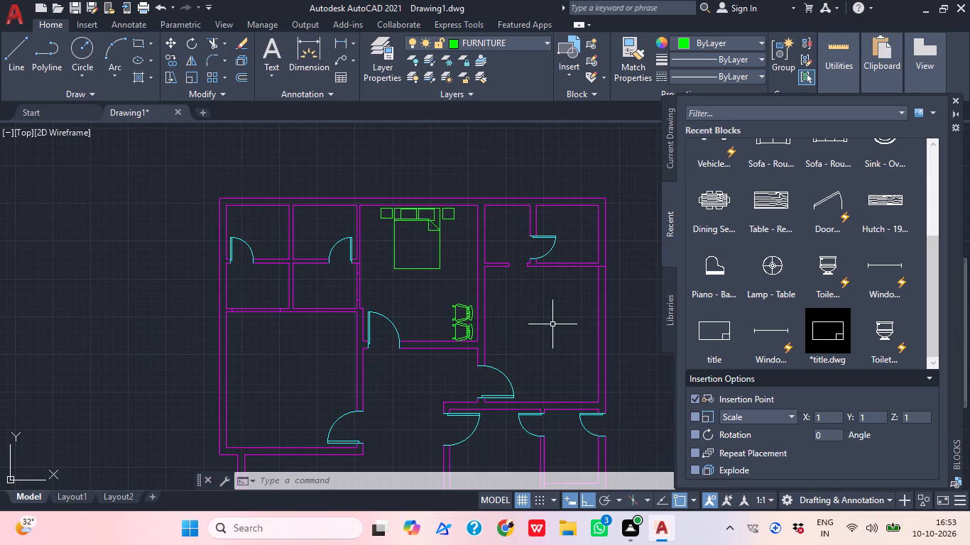
scroll(511, 366, down, 1)
middle_drag(511, 366, 561, 294)
scroll(547, 253, up, 1)
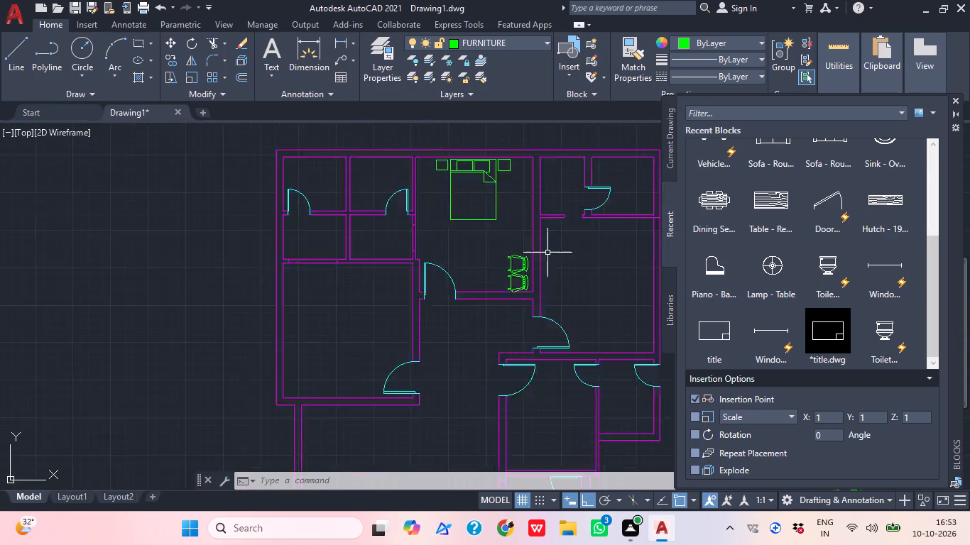
scroll(547, 253, up, 1)
click(503, 279)
click(507, 307)
key(c)
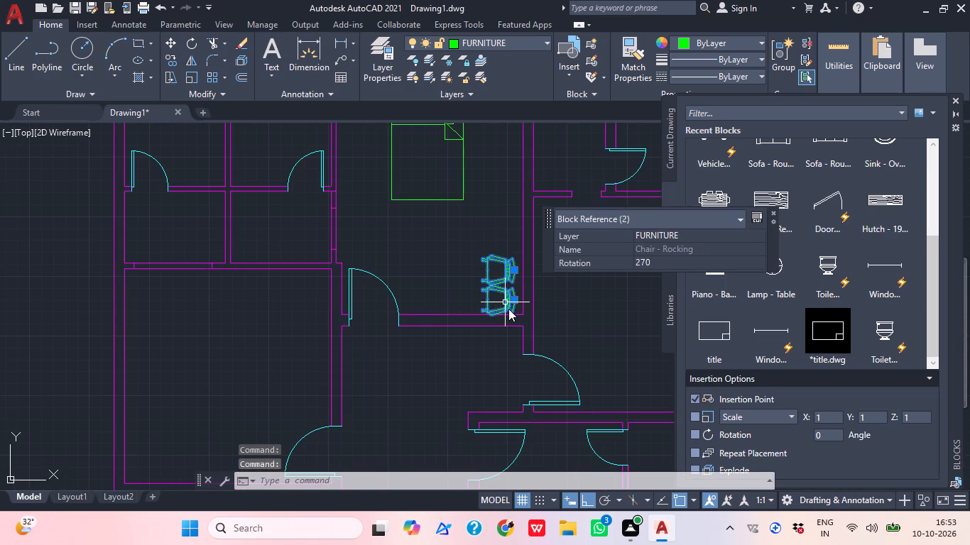
key(o)
key(space)
click(502, 258)
middle_drag(391, 363, 456, 184)
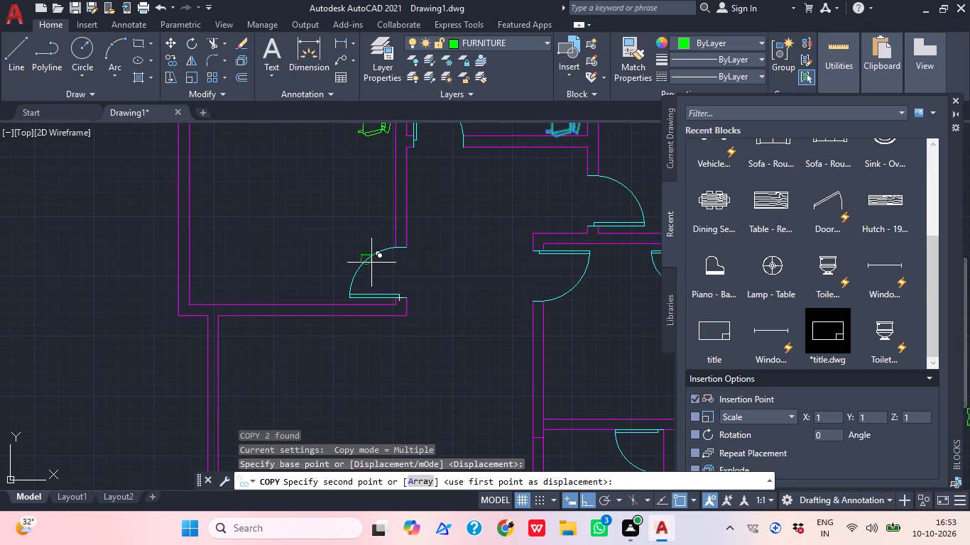
click(588, 501)
click(311, 242)
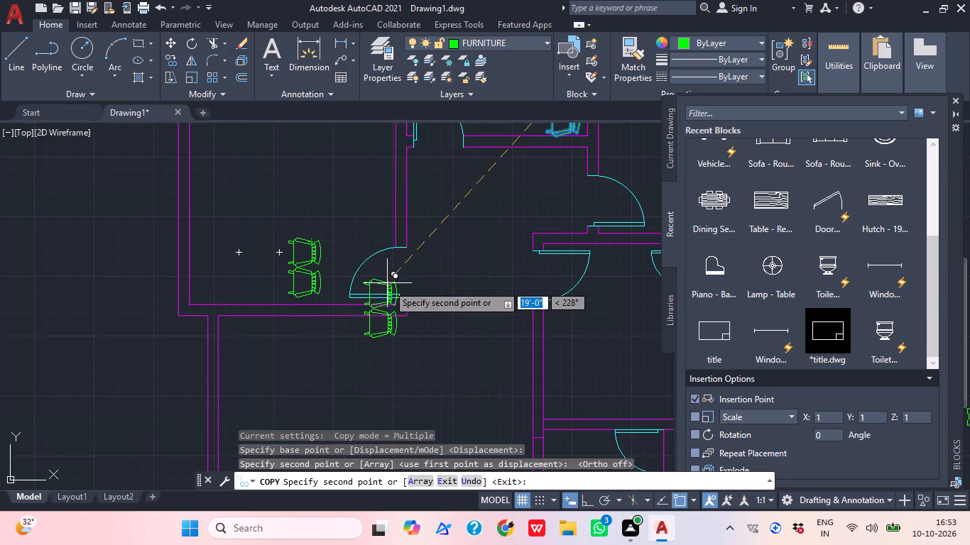
key(Escape)
Rotate the two copied chairs to 270 degrees with Ortho on so that their backs face the west room's south wall.
click(315, 246)
click(317, 283)
click(299, 283)
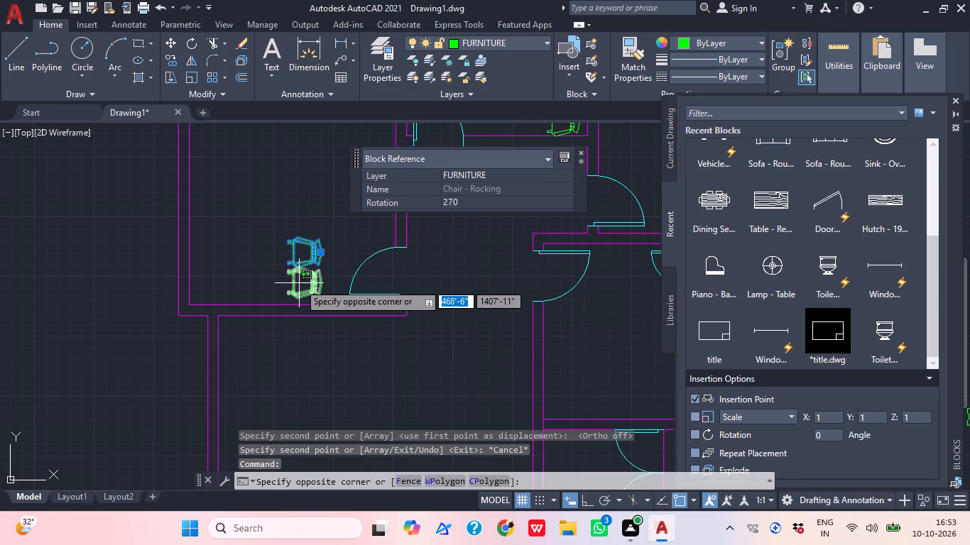
key(r)
key(o)
key(space)
click(307, 272)
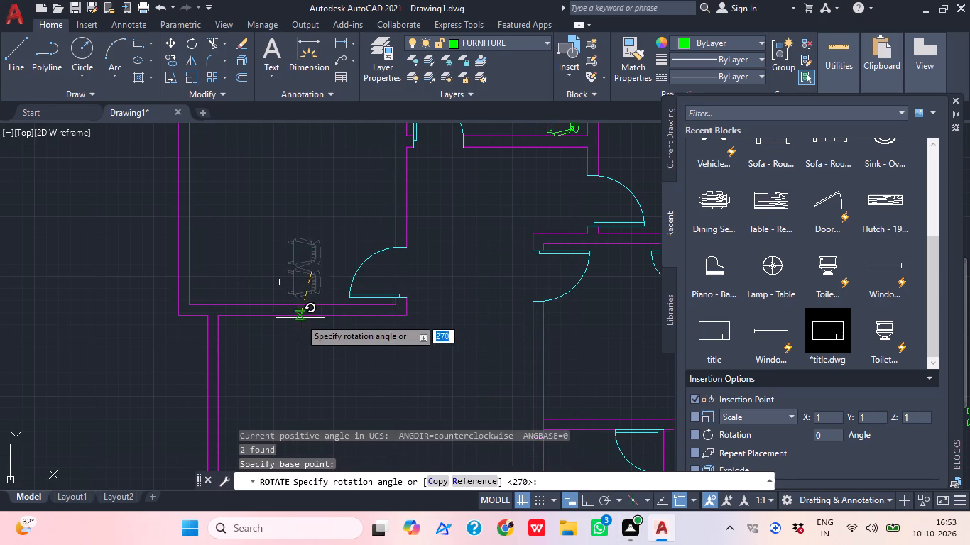
click(585, 500)
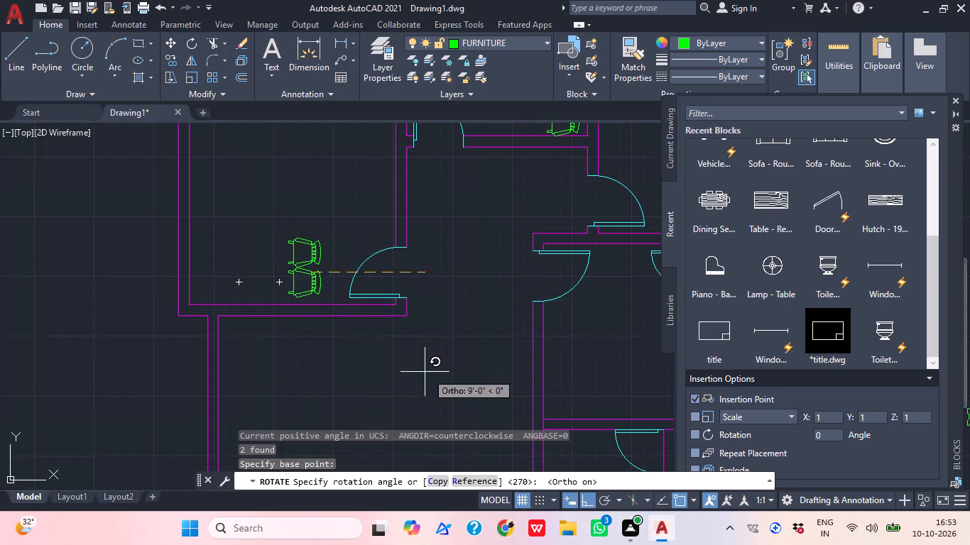
drag(354, 361, 353, 354)
Move the two rotated chairs south to sit just off the west room's south wall, beside the door.
middle_drag(364, 345, 388, 375)
scroll(342, 307, up, 1)
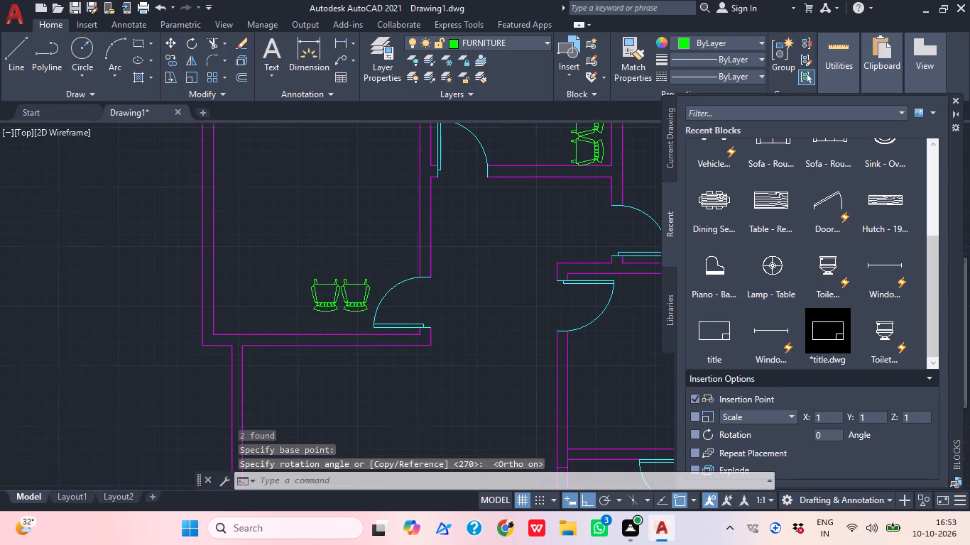
scroll(342, 307, up, 2)
drag(372, 303, 355, 298)
click(263, 275)
key(m)
key(space)
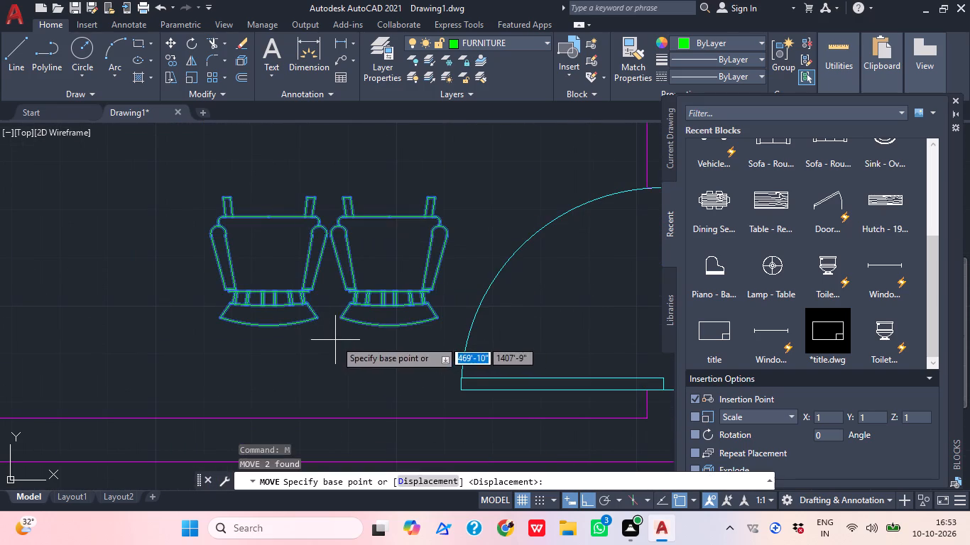
click(334, 338)
click(304, 411)
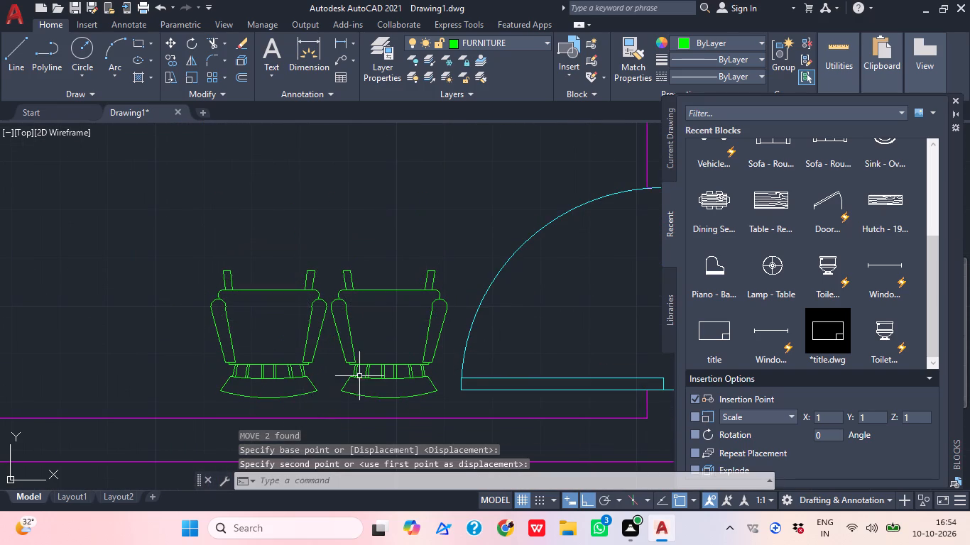
Examine the whole floor plan, including the furnished rooms, the empty rooms and the spare furniture blocks east of the house.
scroll(475, 300, down, 1)
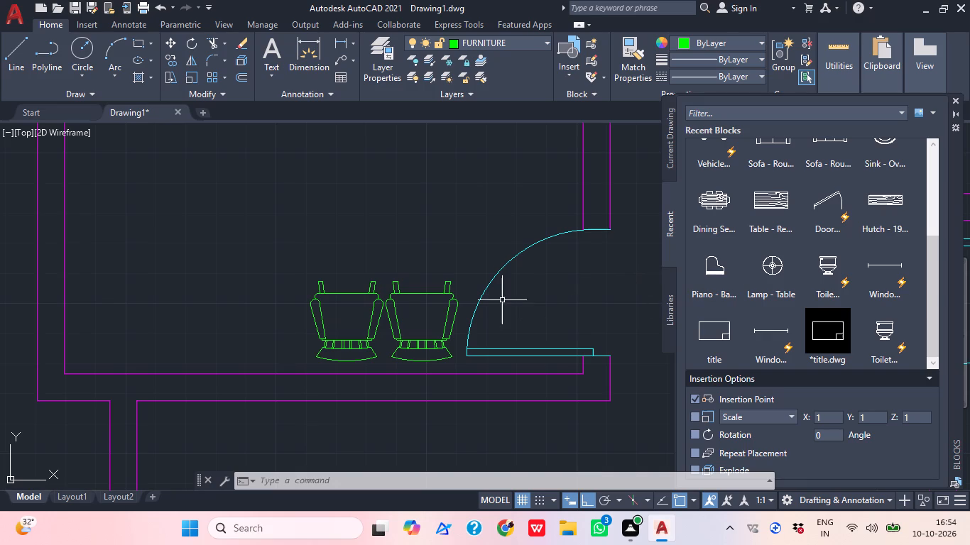
scroll(538, 297, down, 1)
middle_drag(483, 304, 474, 309)
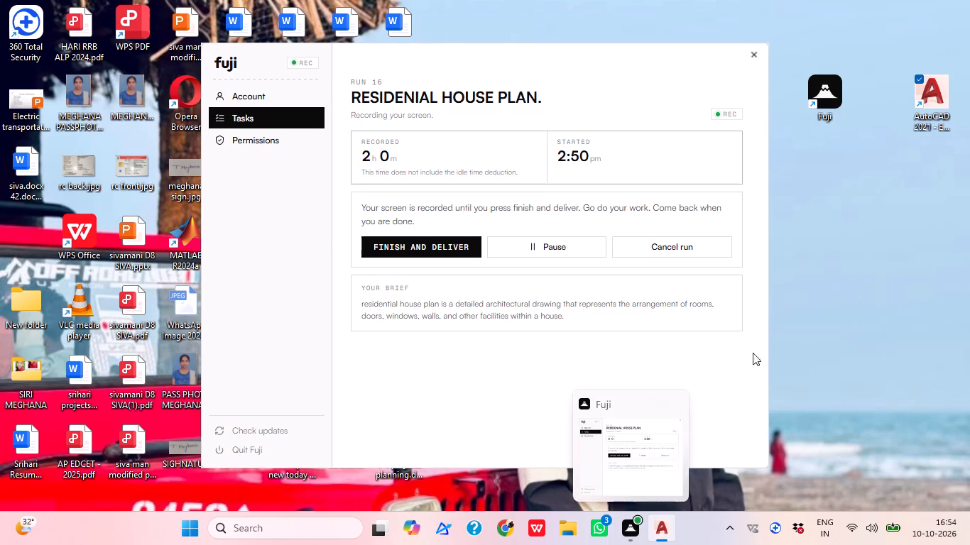
middle_drag(509, 255, 497, 307)
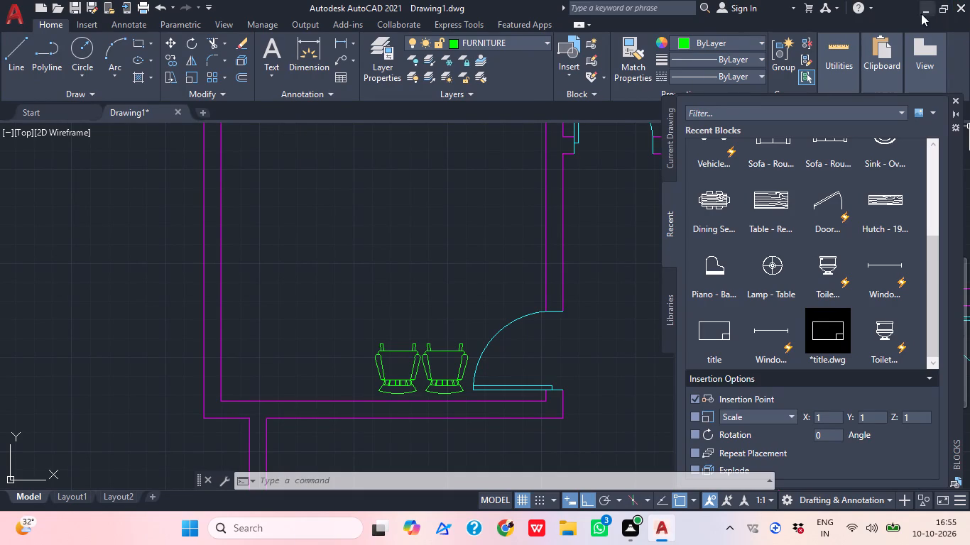
scroll(731, 145, down, 2)
middle_drag(632, 217, 535, 315)
scroll(534, 312, down, 2)
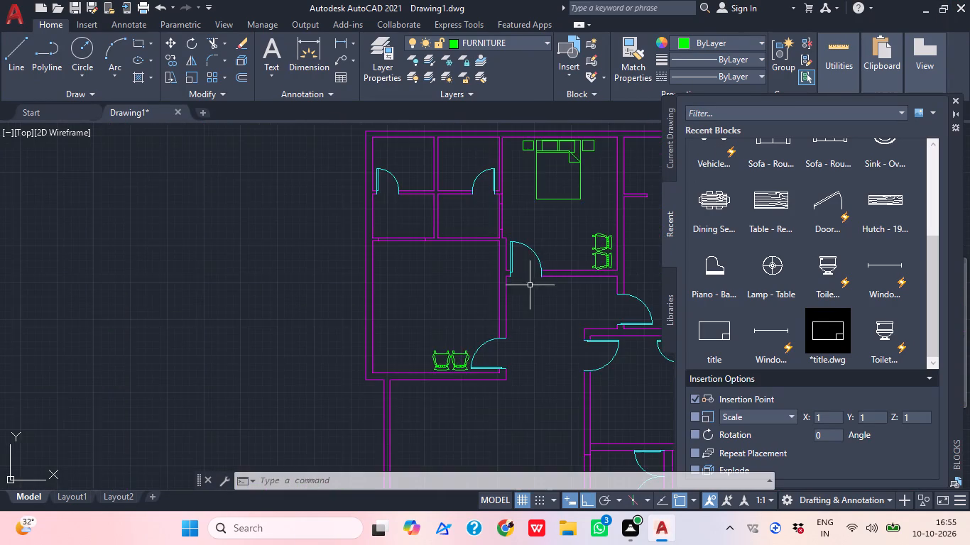
middle_drag(533, 303, 458, 324)
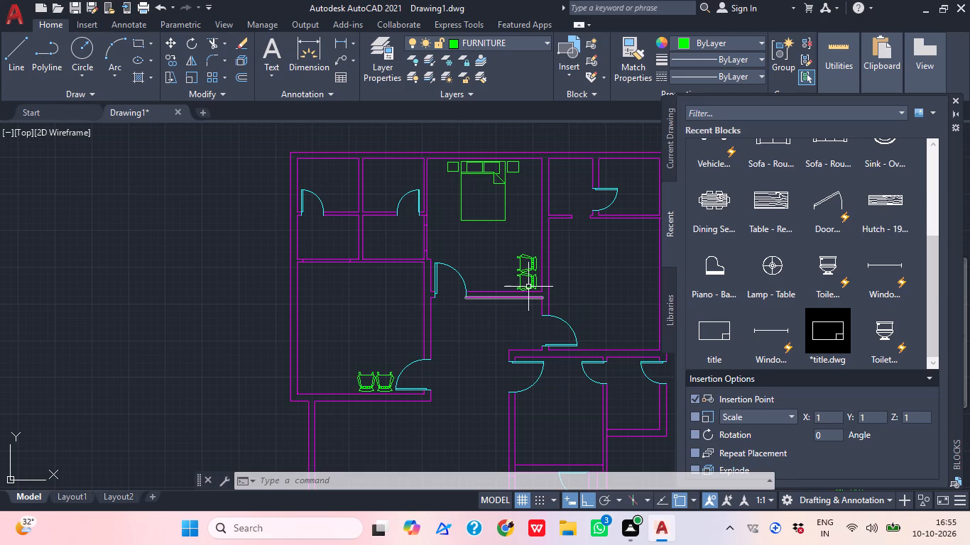
middle_drag(541, 291, 516, 271)
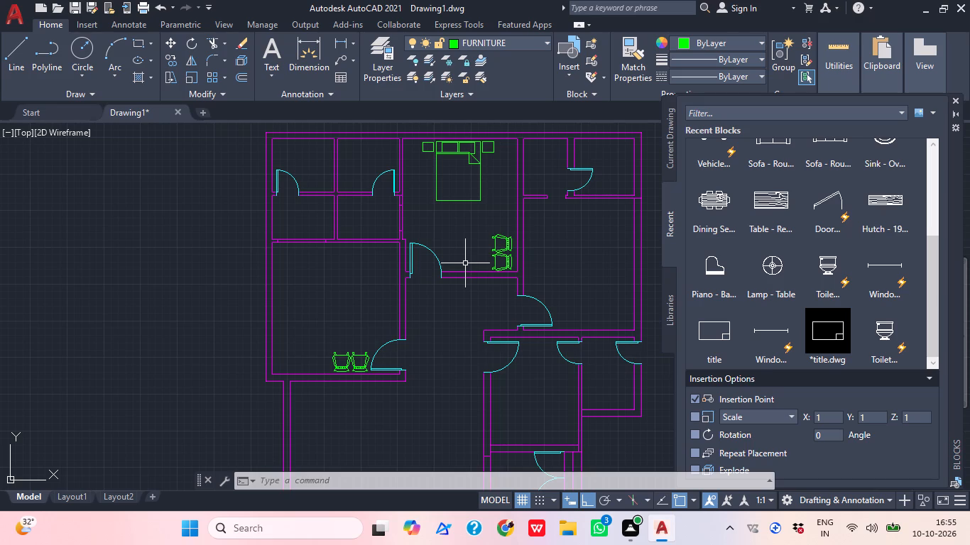
scroll(418, 360, down, 1)
middle_drag(418, 360, 431, 326)
middle_drag(452, 328, 447, 324)
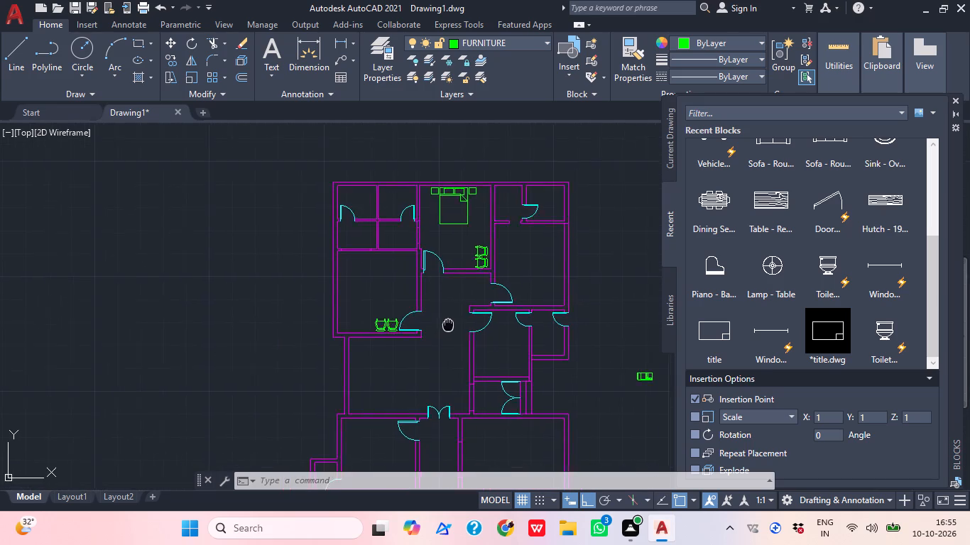
middle_drag(447, 324, 436, 319)
scroll(583, 348, up, 1)
middle_drag(594, 372, 590, 372)
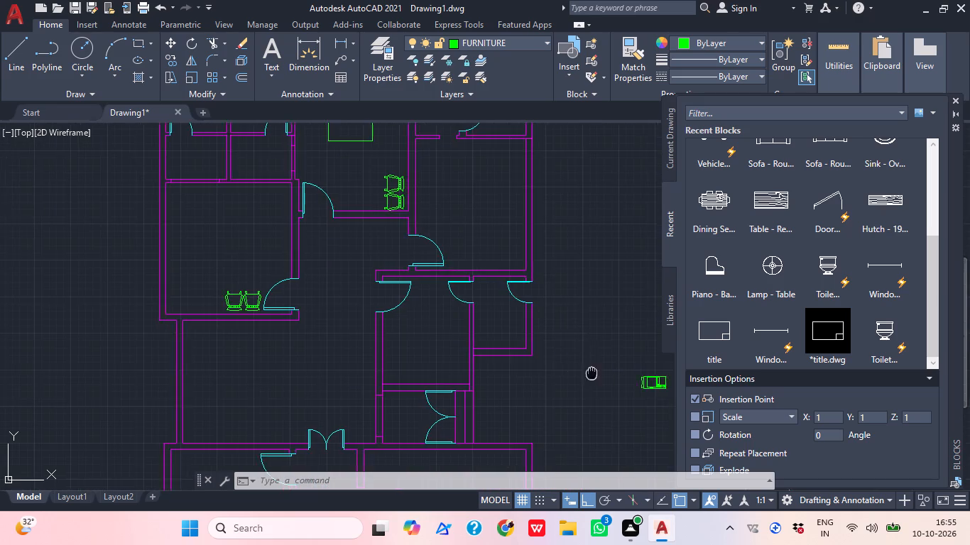
middle_drag(590, 372, 563, 366)
scroll(563, 366, down, 1)
click(569, 366)
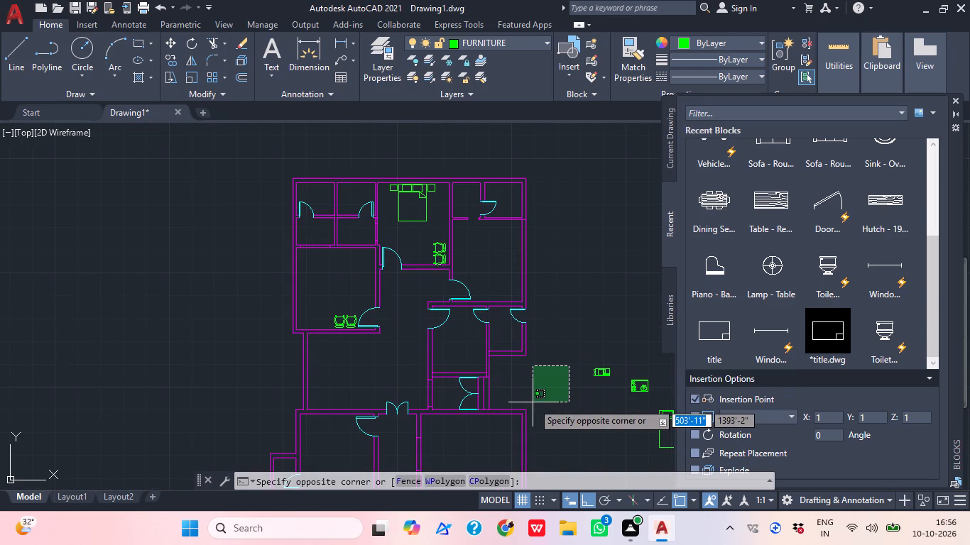
key(Escape)
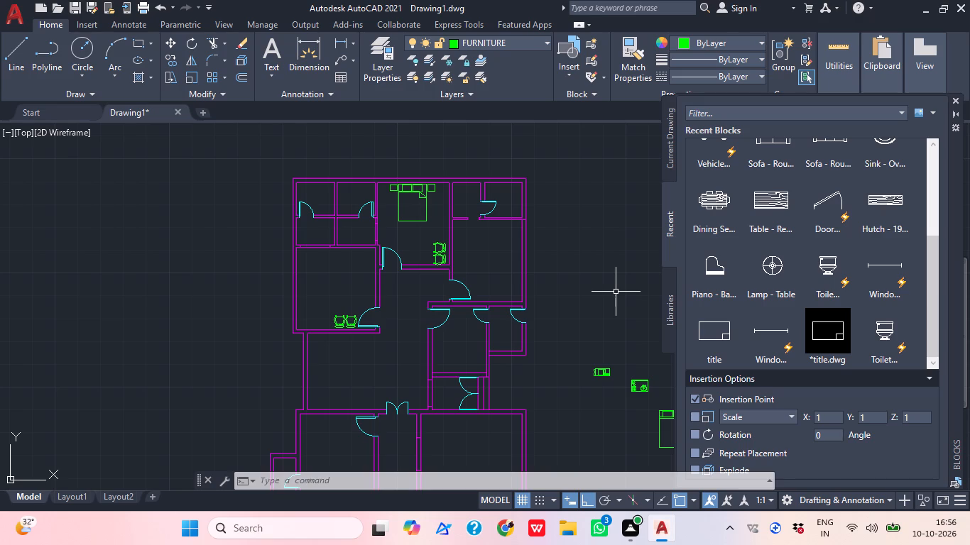
middle_drag(634, 299, 594, 276)
scroll(628, 297, down, 1)
scroll(594, 277, up, 1)
middle_drag(626, 358, 599, 320)
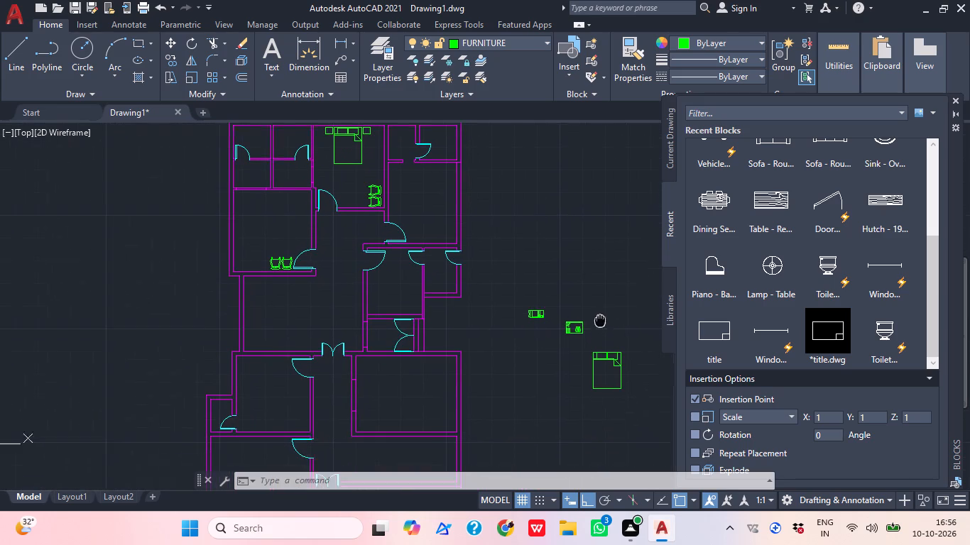
middle_drag(599, 320, 594, 318)
scroll(539, 325, down, 1)
middle_drag(540, 327, 512, 319)
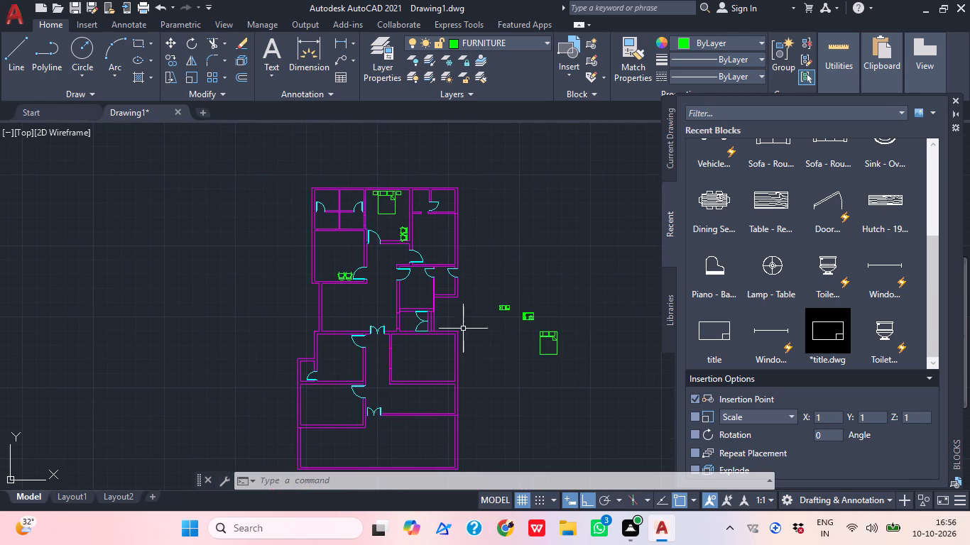
middle_drag(493, 361, 448, 302)
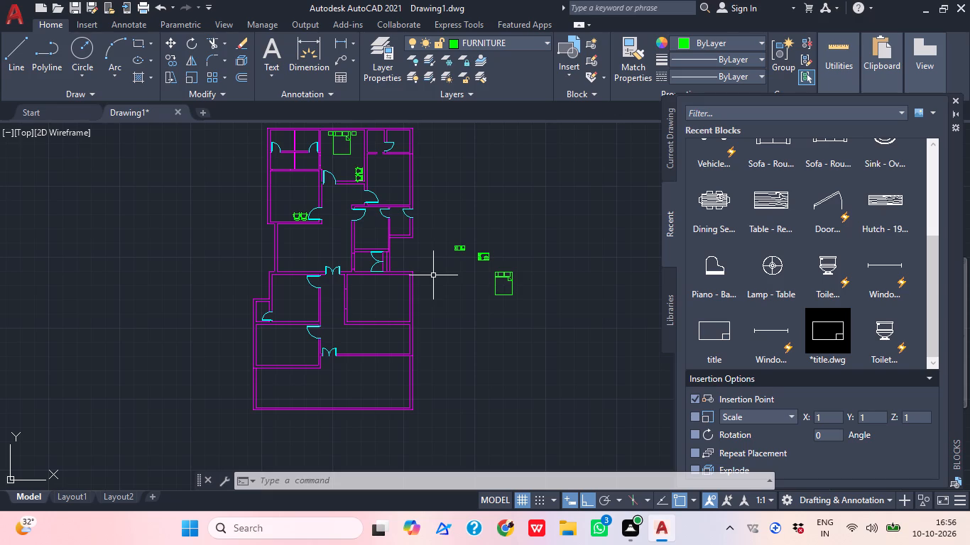
middle_drag(474, 314, 474, 331)
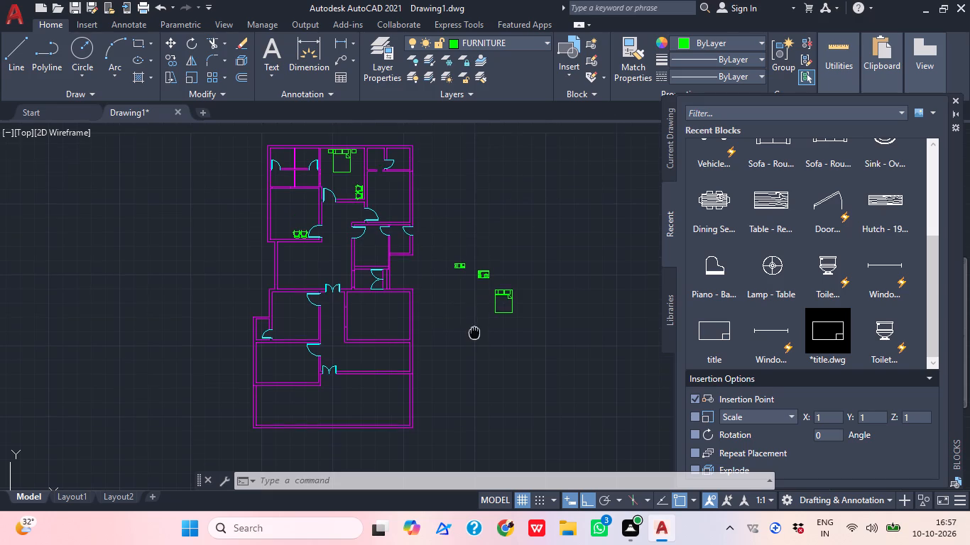
middle_drag(474, 331, 473, 332)
scroll(396, 312, up, 1)
middle_drag(336, 277, 356, 320)
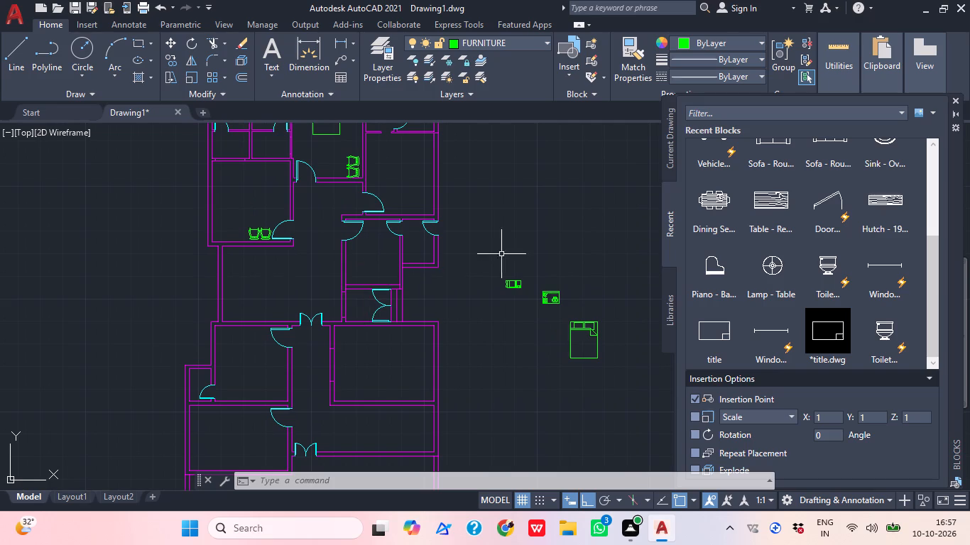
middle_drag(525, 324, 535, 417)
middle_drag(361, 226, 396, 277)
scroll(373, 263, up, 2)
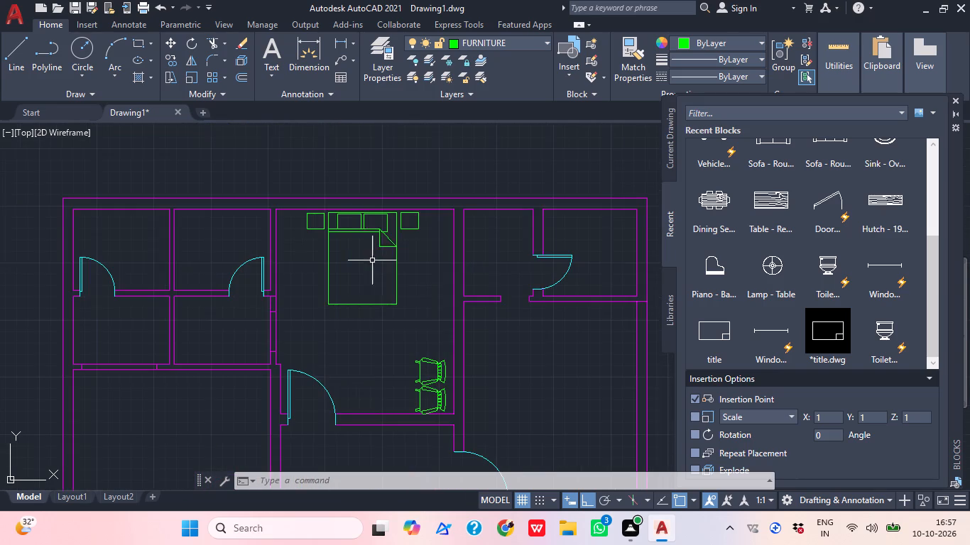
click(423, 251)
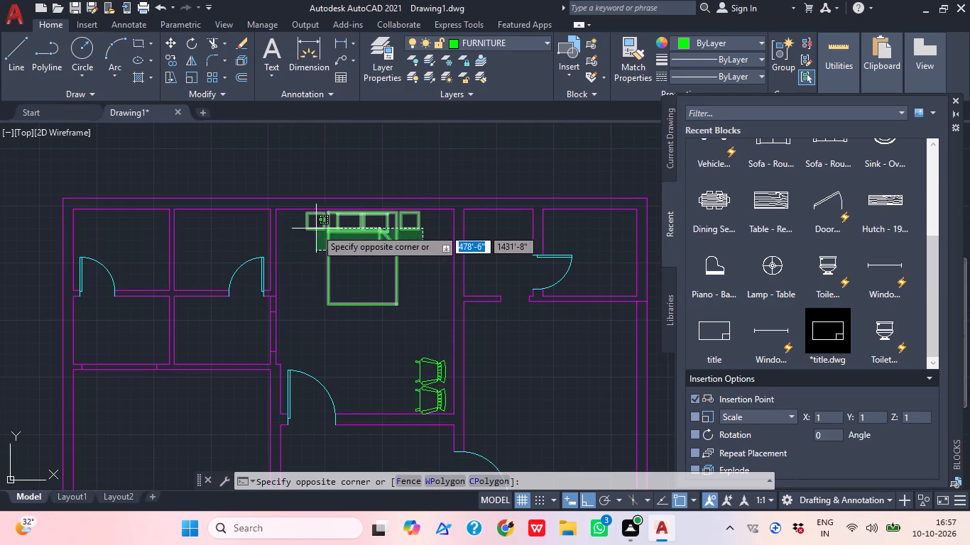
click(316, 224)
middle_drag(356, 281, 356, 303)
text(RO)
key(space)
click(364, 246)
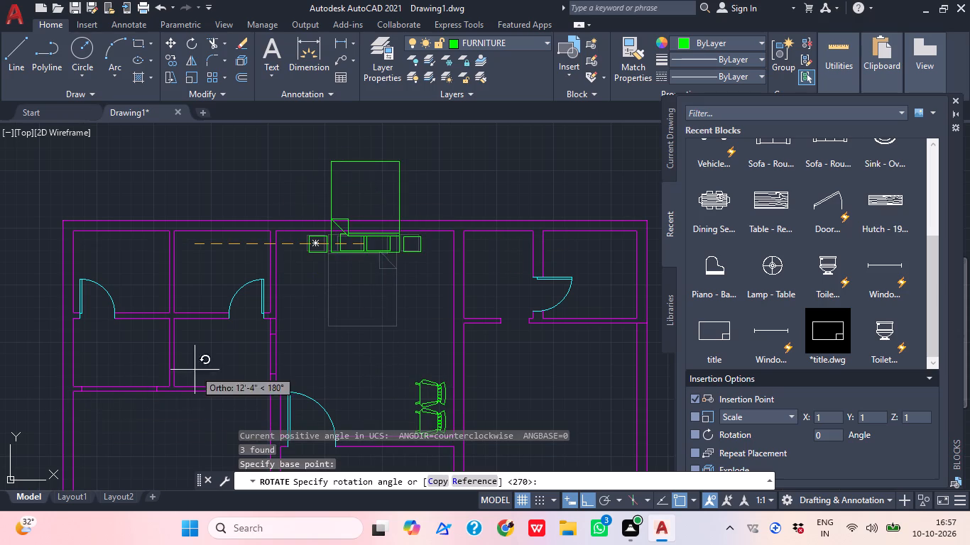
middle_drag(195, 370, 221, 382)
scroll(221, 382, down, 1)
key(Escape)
Copy the bed with its two bedside tables straight south from the north bedroom into the hall area below it.
click(442, 299)
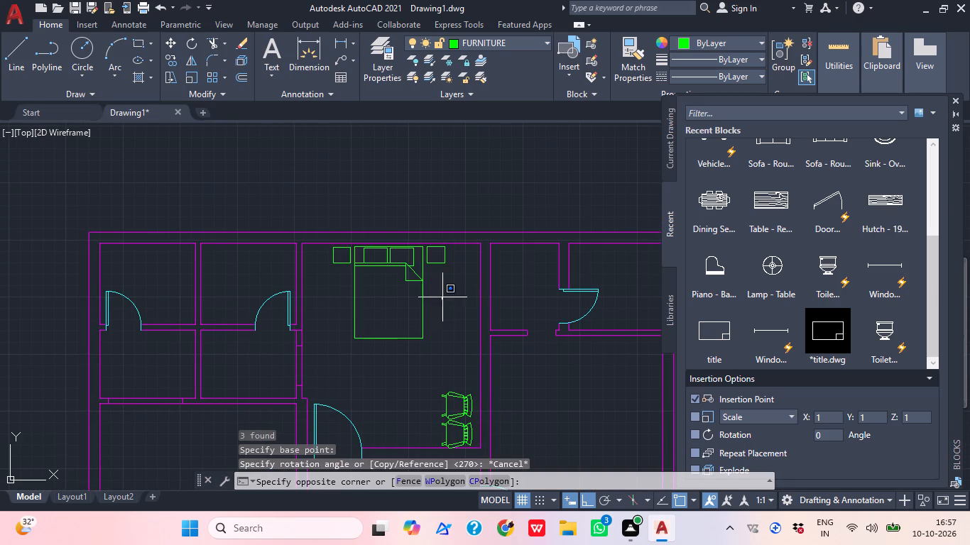
click(332, 259)
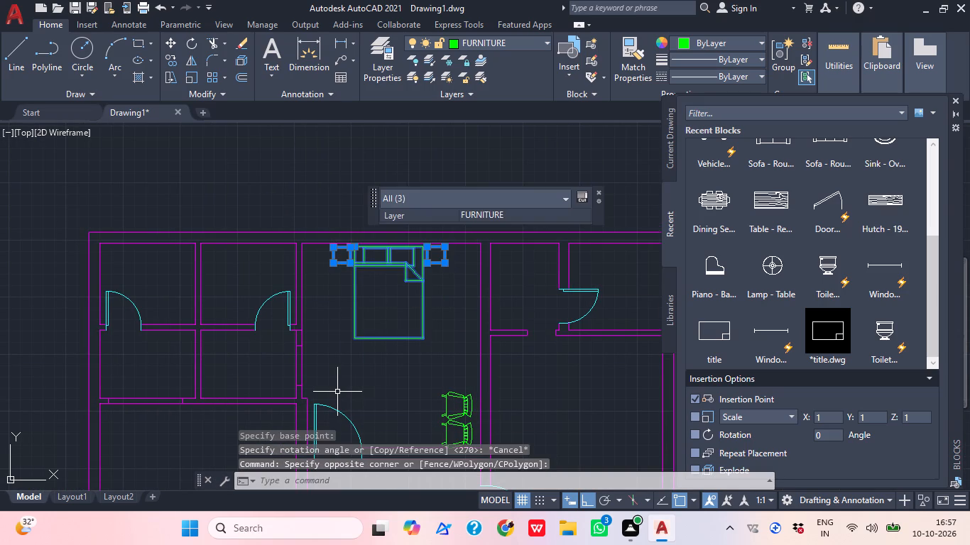
text(CO)
key(space)
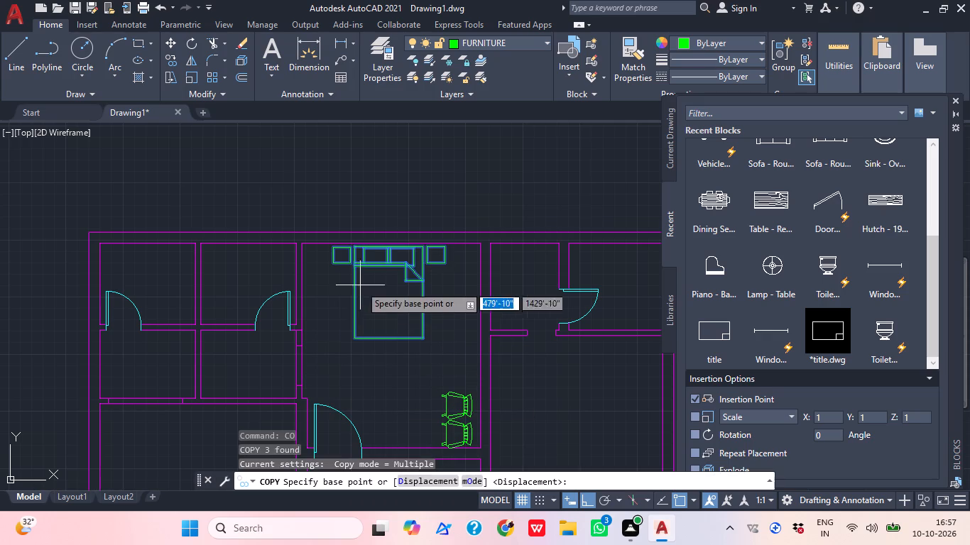
click(381, 250)
middle_drag(413, 330, 454, 221)
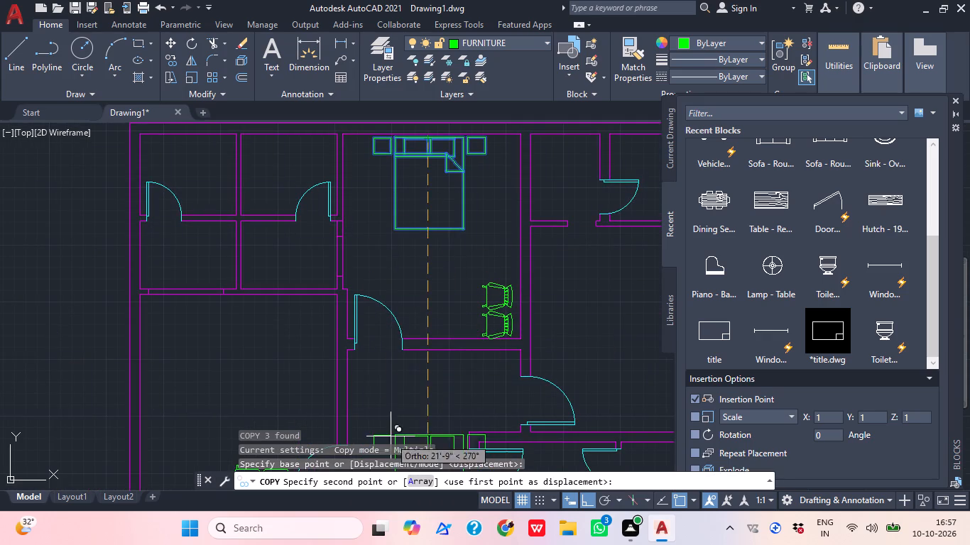
middle_drag(392, 346, 398, 297)
click(370, 319)
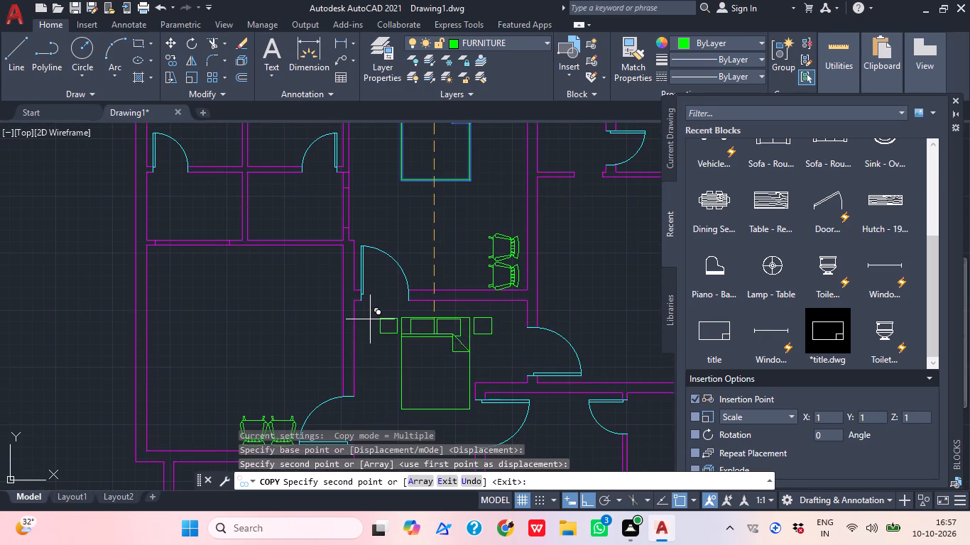
key(Escape)
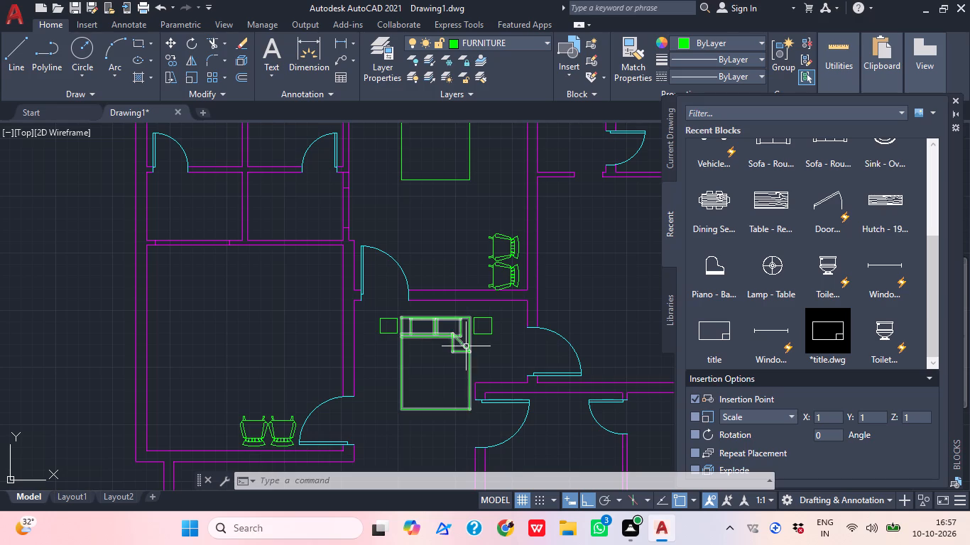
Rotate the copied bed with its two bedside tables 90 degrees counterclockwise so that its headboard faces west.
scroll(467, 349, up, 1)
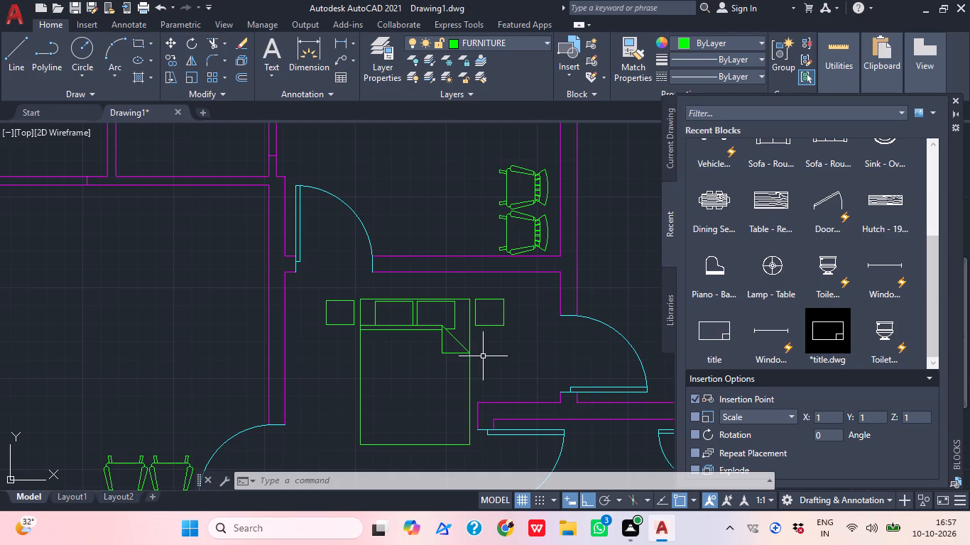
middle_drag(484, 356, 503, 339)
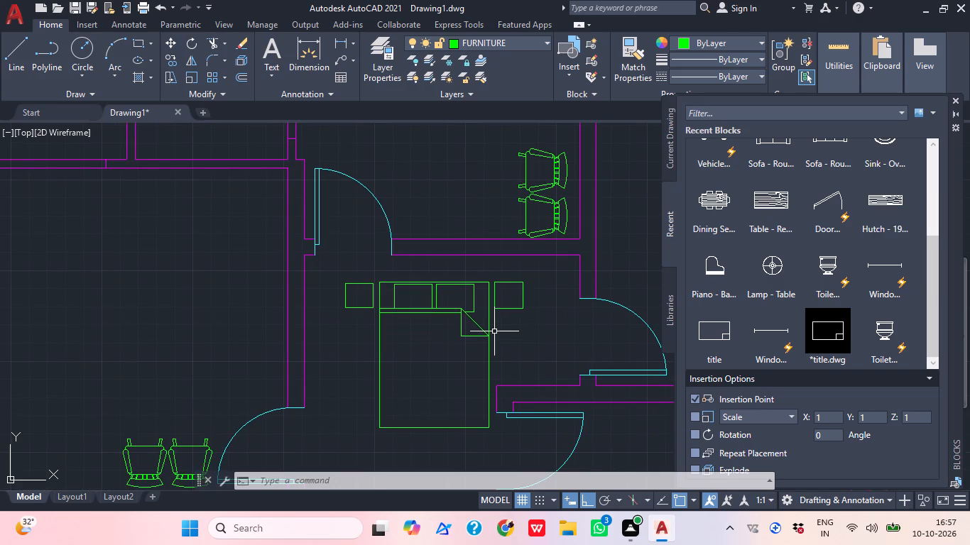
middle_drag(486, 341, 500, 341)
scroll(487, 341, down, 1)
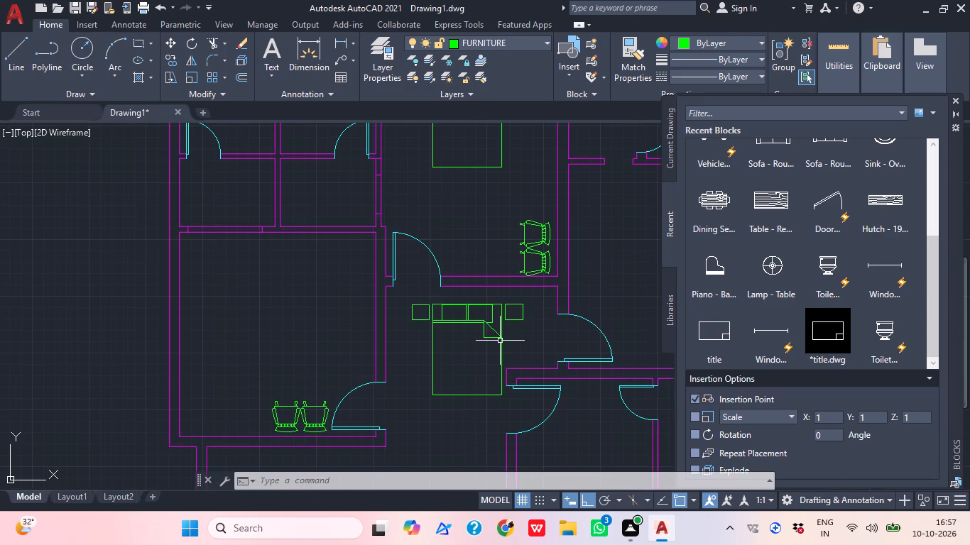
middle_drag(500, 341, 547, 335)
click(545, 326)
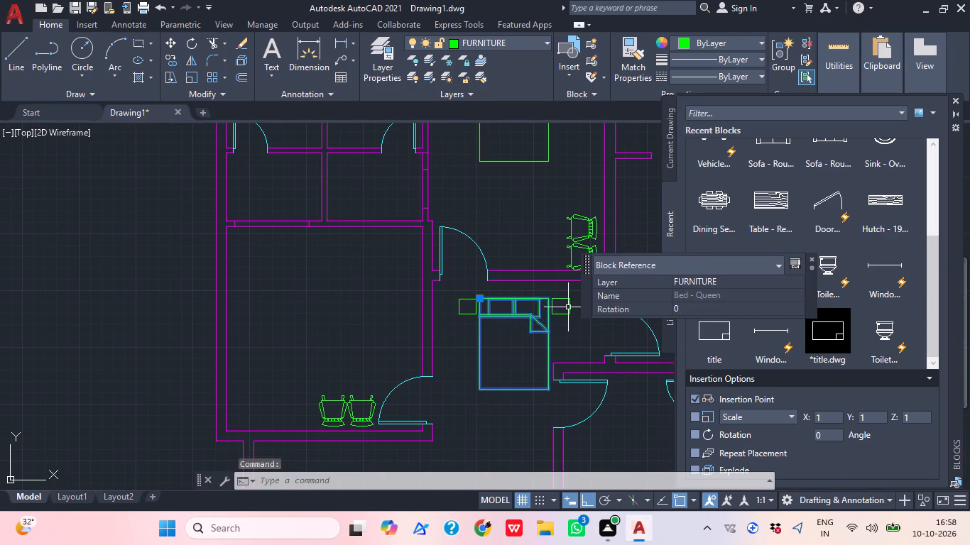
click(567, 308)
click(449, 308)
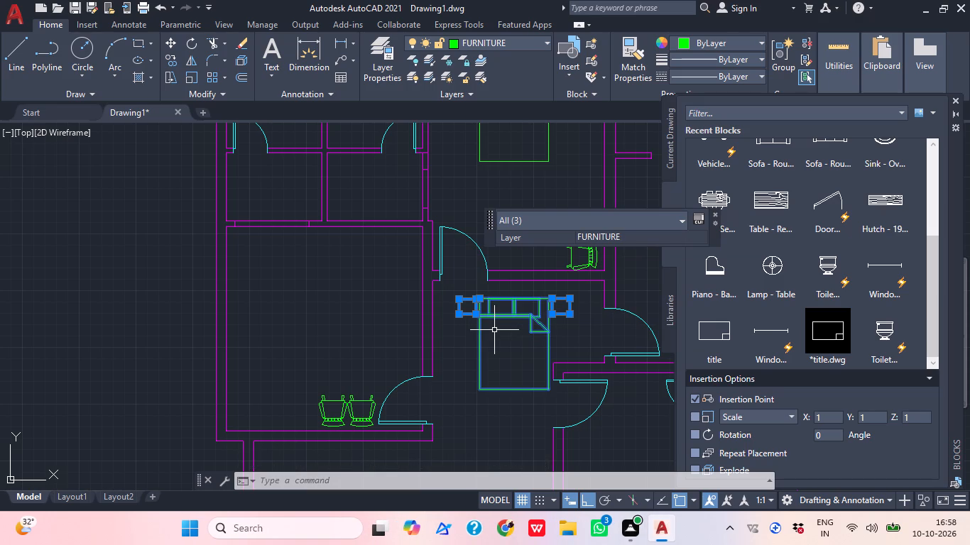
text(RO)
key(space)
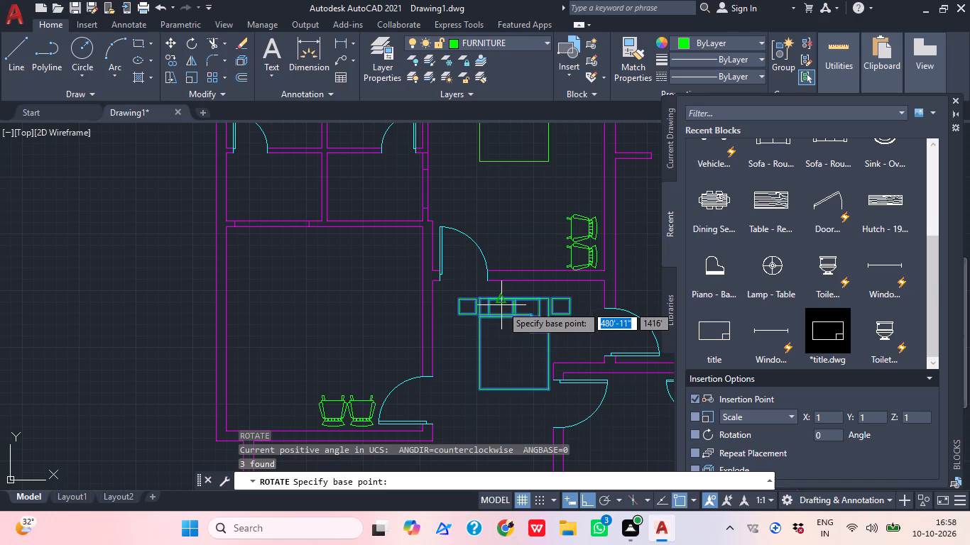
click(513, 304)
click(503, 211)
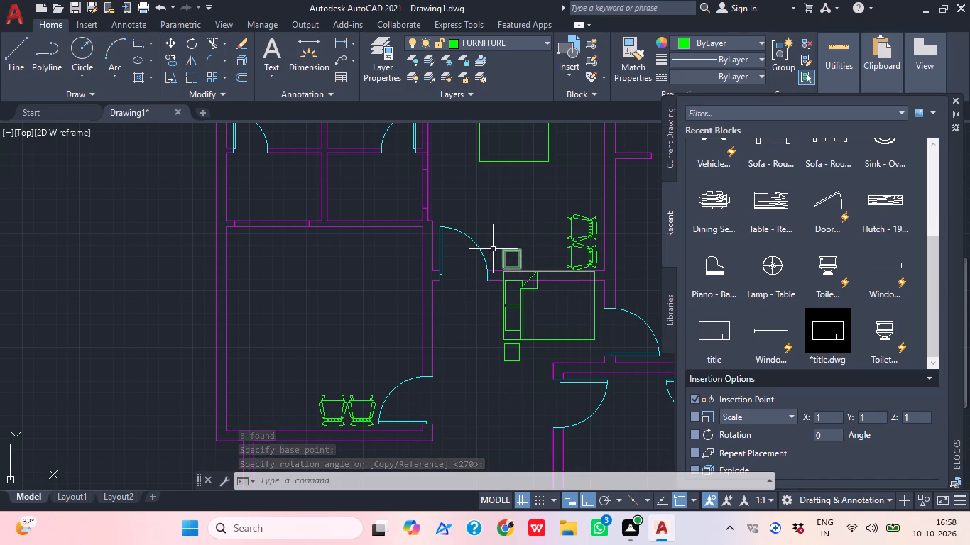
Move the rotated bed and both bedside tables, with Ortho off, into the west room beside its west wall.
drag(538, 316, 530, 314)
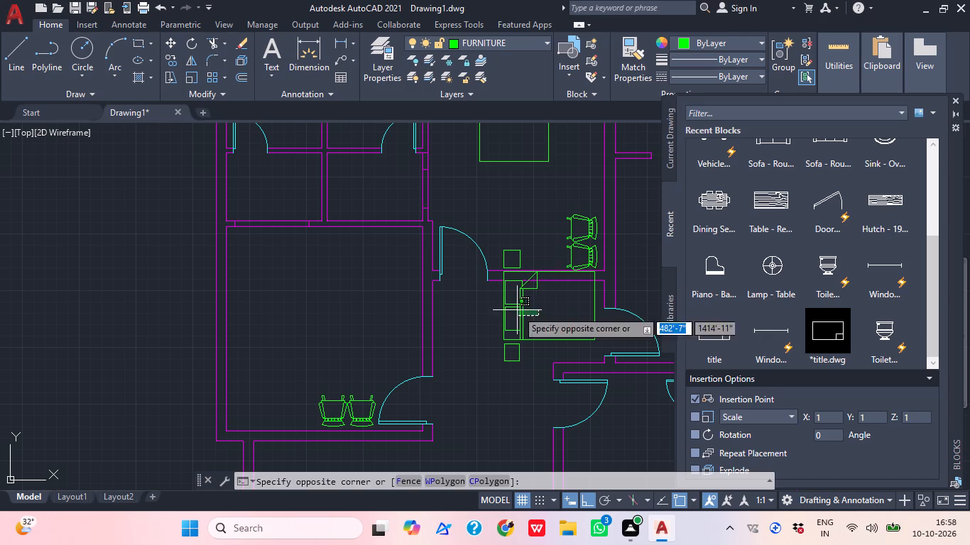
click(509, 305)
drag(513, 256, 507, 255)
click(496, 251)
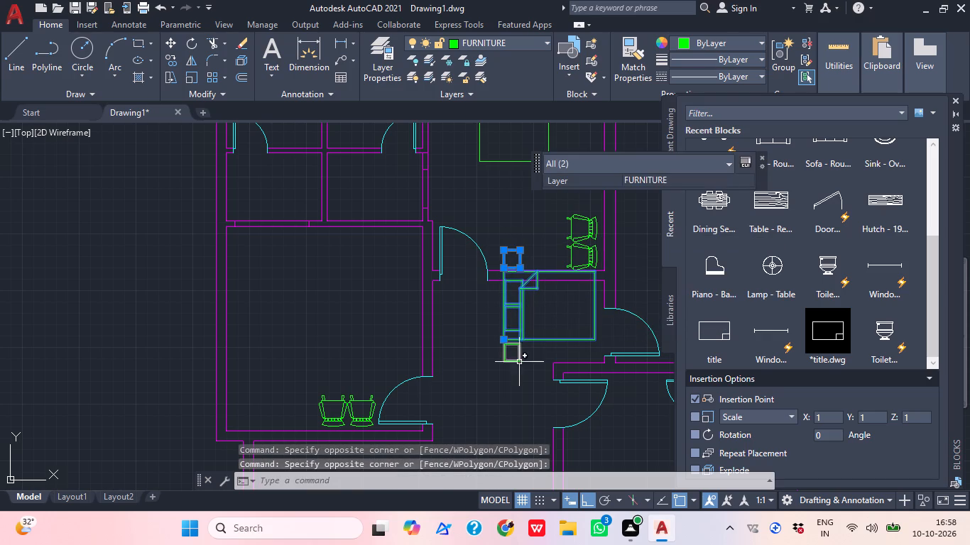
click(519, 371)
click(498, 364)
click(512, 366)
click(498, 350)
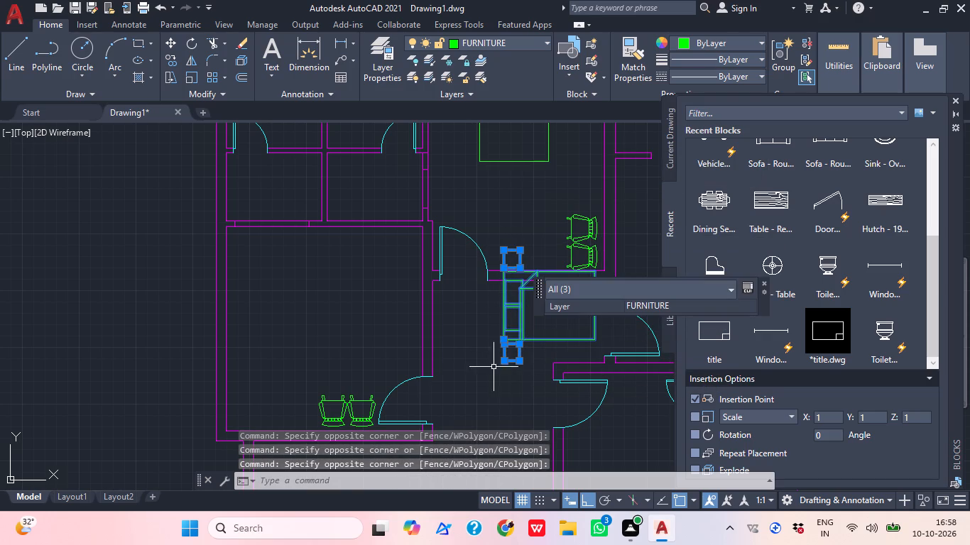
key(m)
key(space)
click(507, 303)
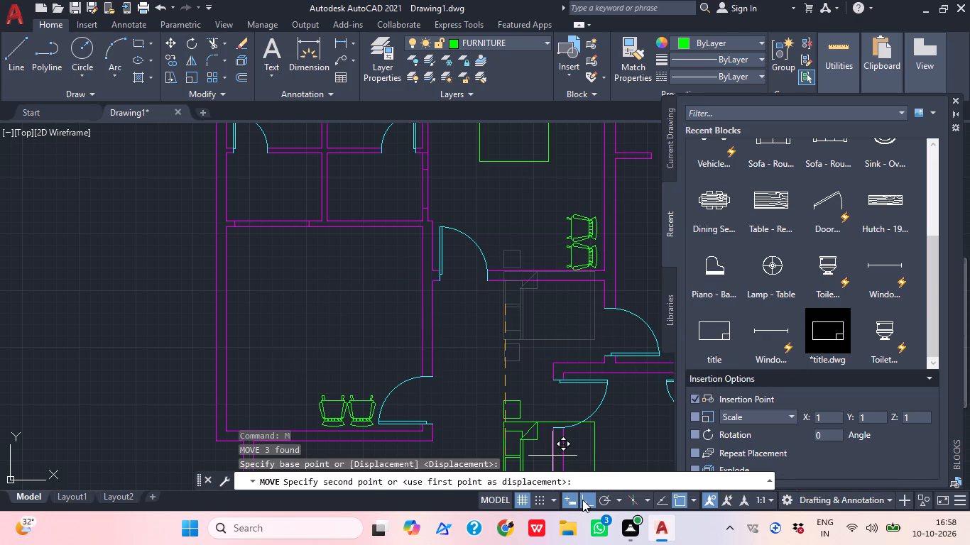
click(601, 500)
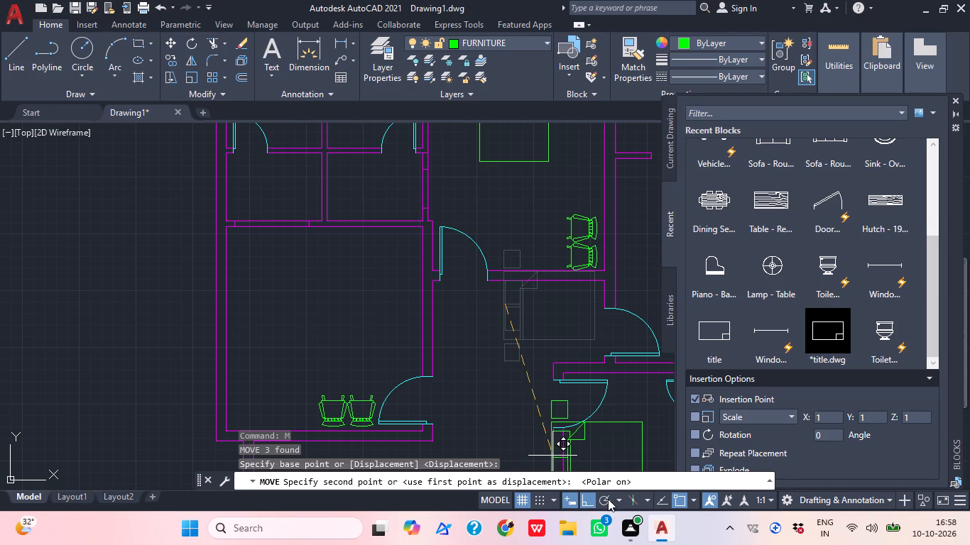
click(608, 499)
click(587, 499)
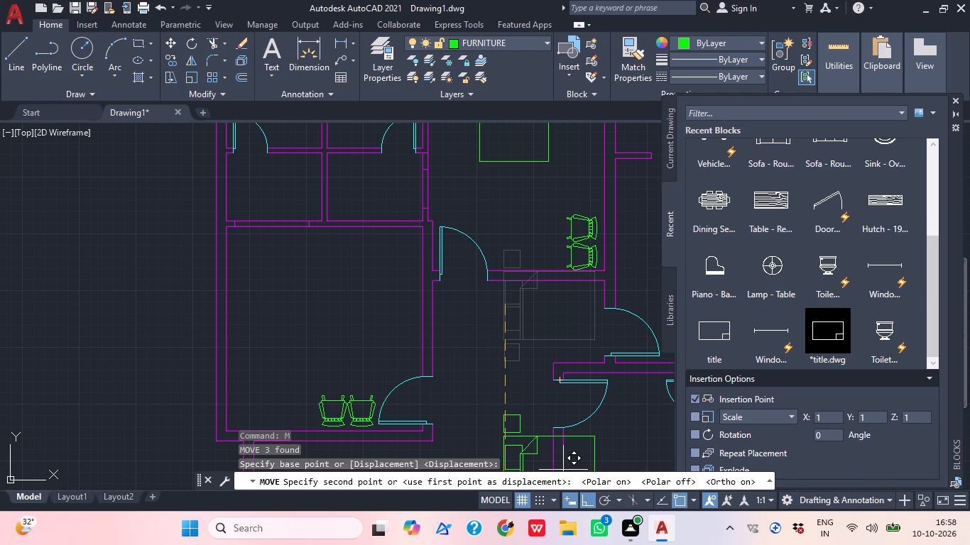
click(585, 497)
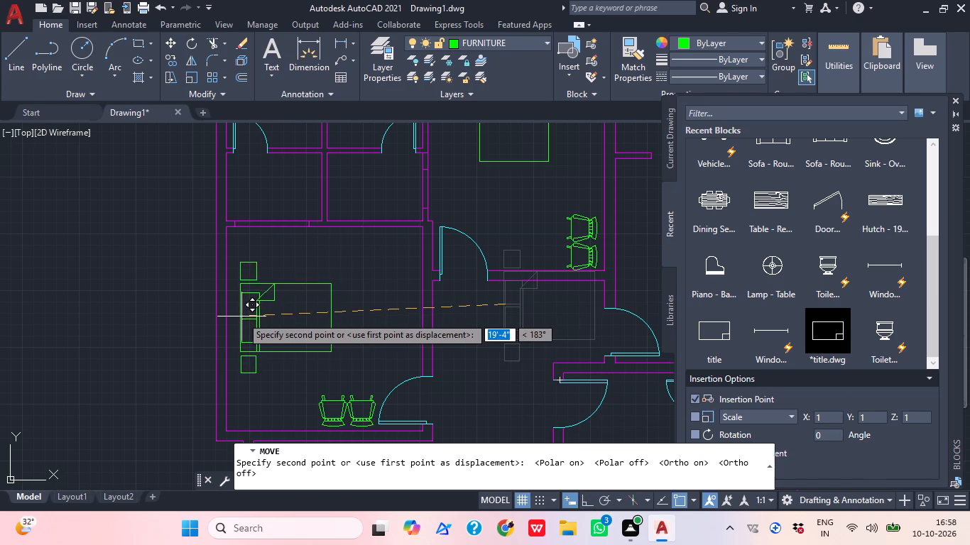
scroll(234, 324, up, 2)
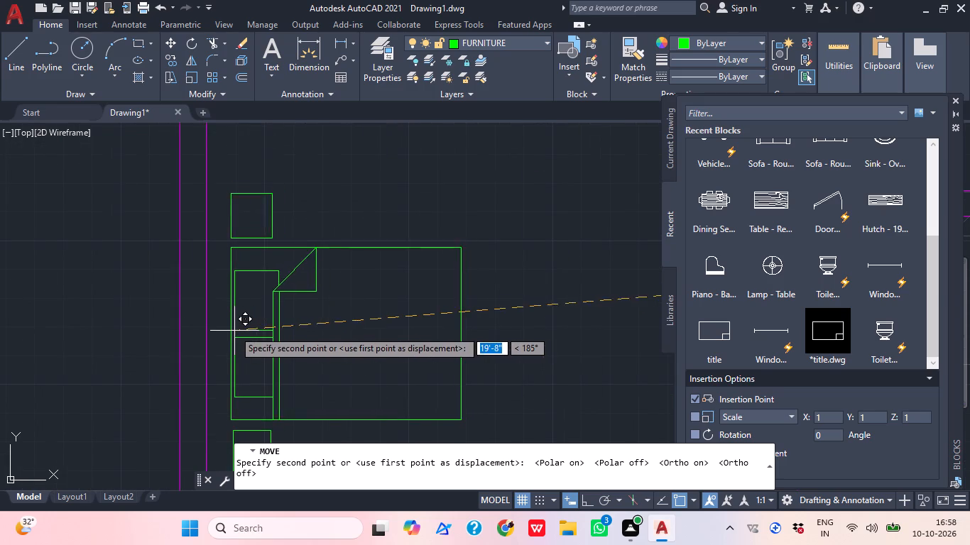
Place the moved bed and its two bedside tables against the west wall of the west room.
click(226, 322)
Examine the floor plan to compare the furnished bedrooms with the rooms that still lack furniture.
scroll(319, 266, down, 2)
scroll(411, 281, down, 1)
middle_drag(411, 283, 376, 285)
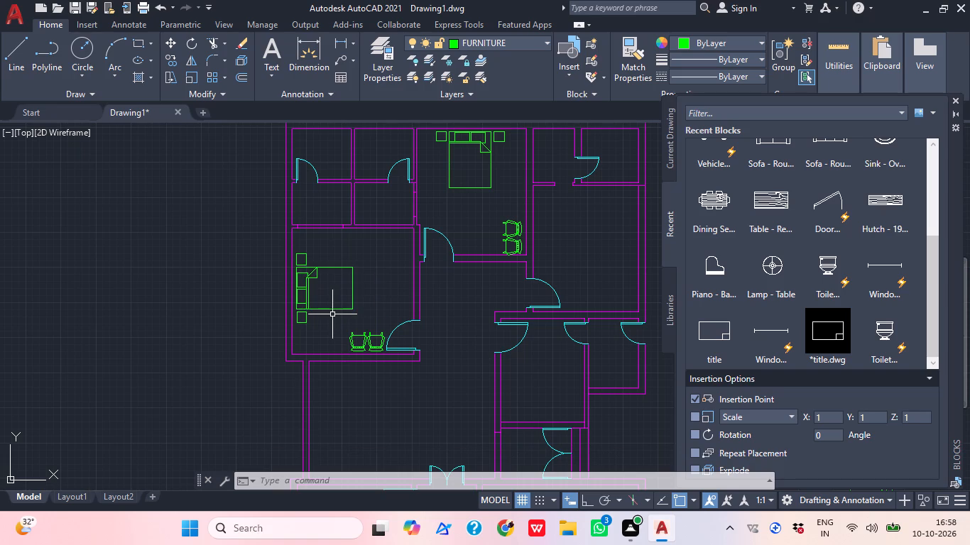
middle_drag(418, 331, 403, 324)
middle_drag(450, 313, 427, 281)
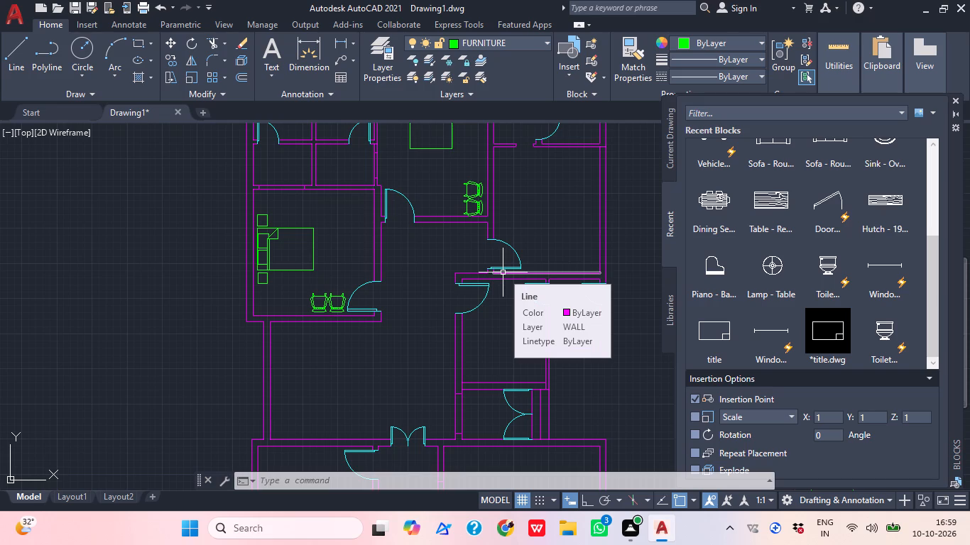
middle_drag(537, 290, 592, 334)
scroll(537, 290, down, 1)
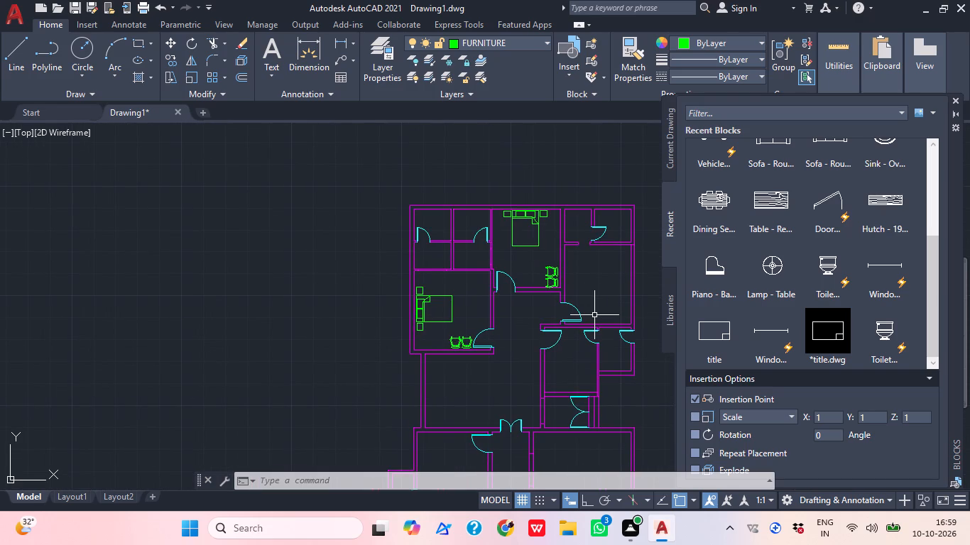
middle_drag(548, 359, 473, 343)
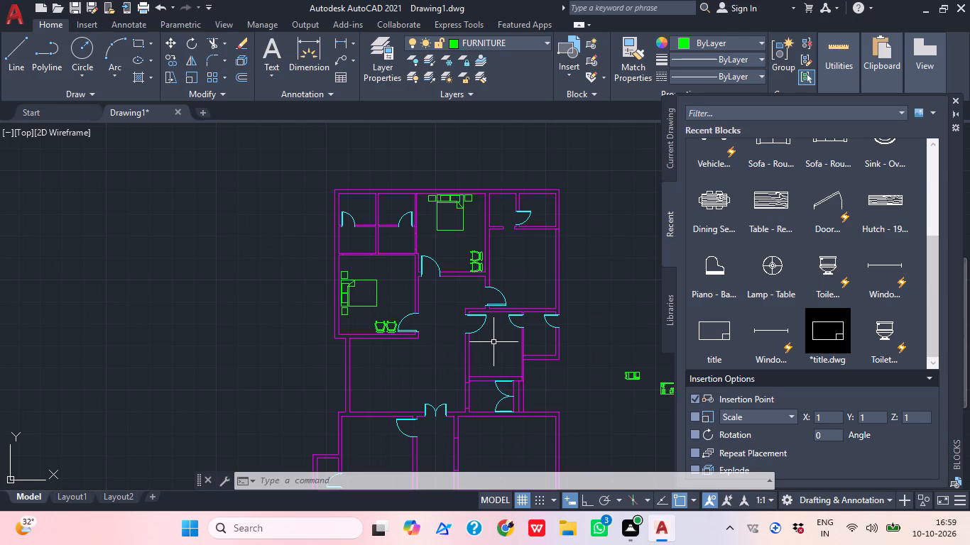
middle_drag(430, 290, 554, 233)
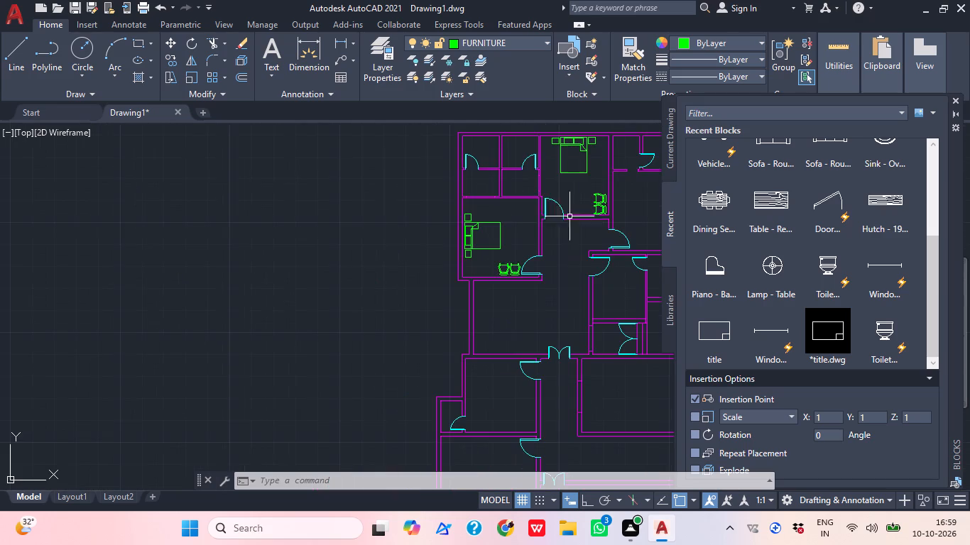
middle_drag(564, 179, 405, 213)
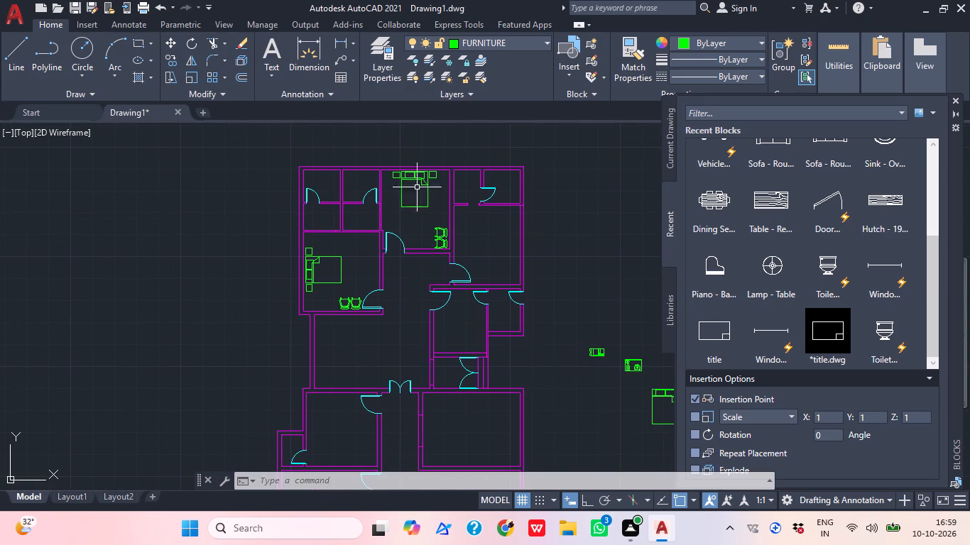
Copy the north bedroom's bed with its two bedside tables into the east bedroom.
scroll(432, 180, up, 2)
middle_drag(435, 180, 437, 221)
click(449, 263)
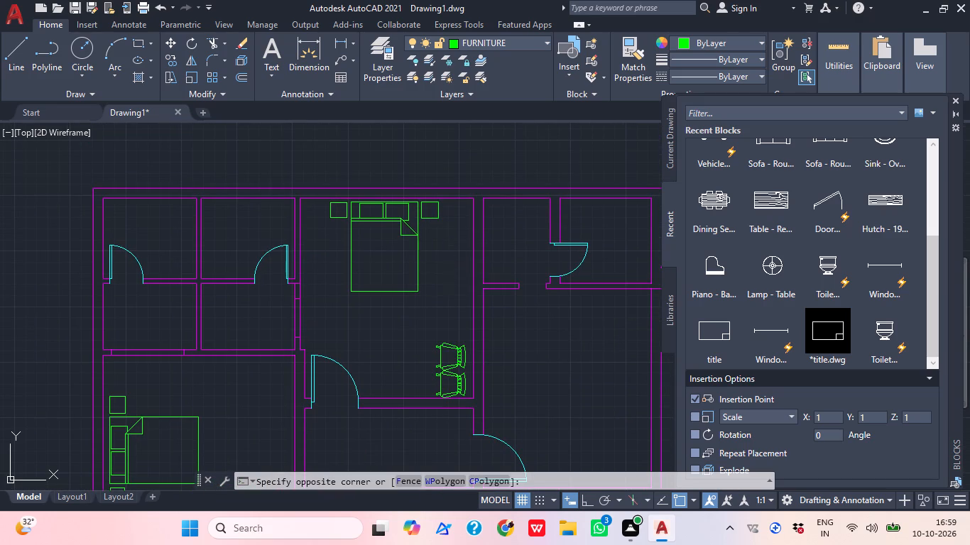
click(331, 213)
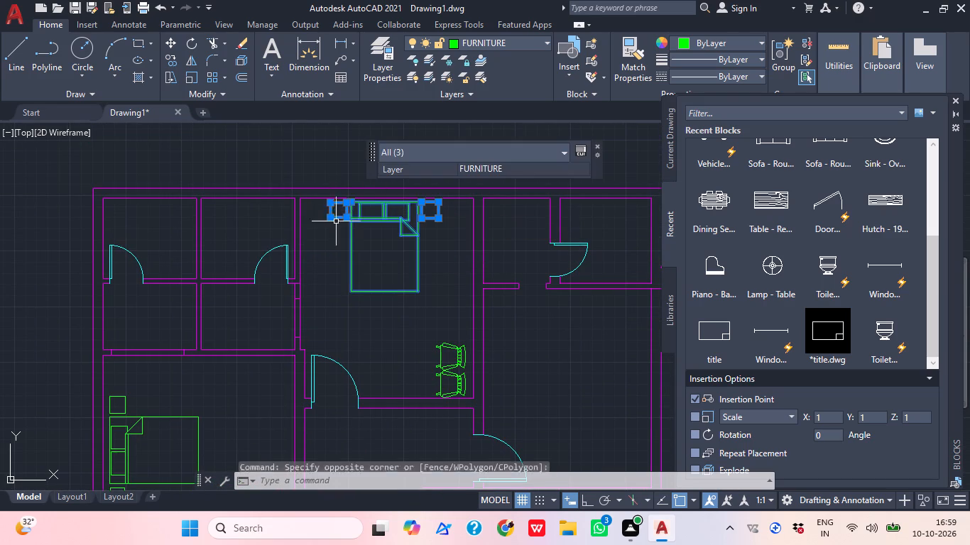
key(c)
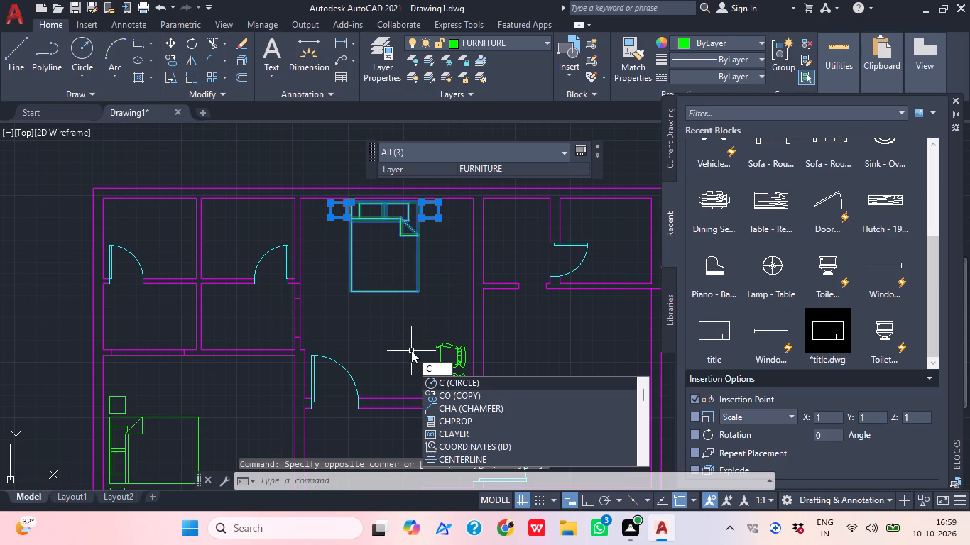
text(O)
key(space)
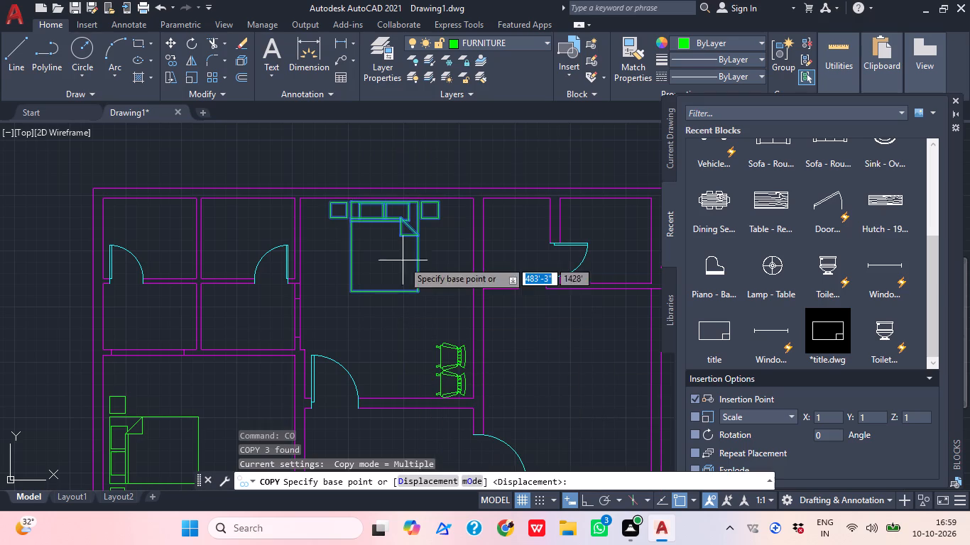
click(402, 224)
middle_drag(591, 346, 540, 313)
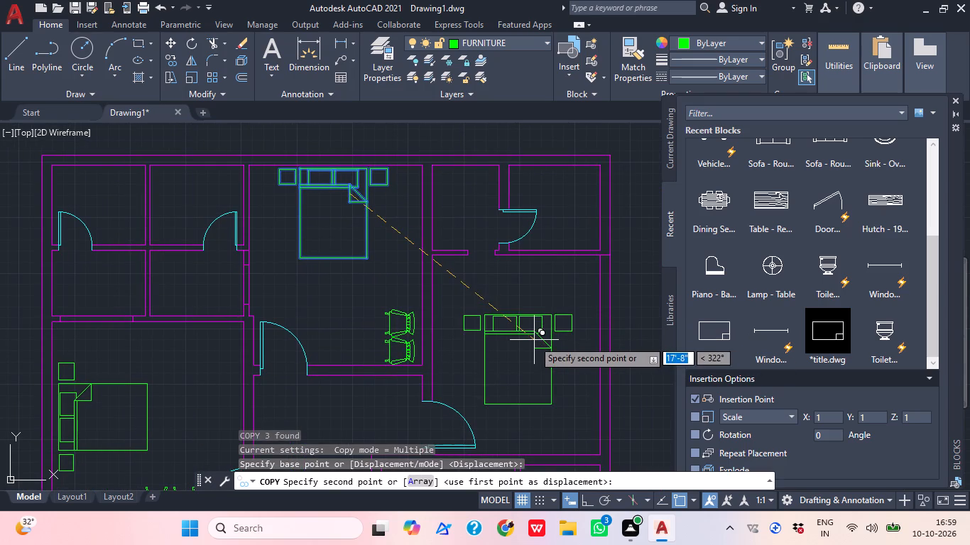
click(529, 328)
key(Escape)
Rotate the copied bed and bedside tables 90 degrees clockwise, with Ortho on, so that the headboard faces east.
drag(580, 354, 569, 341)
click(456, 300)
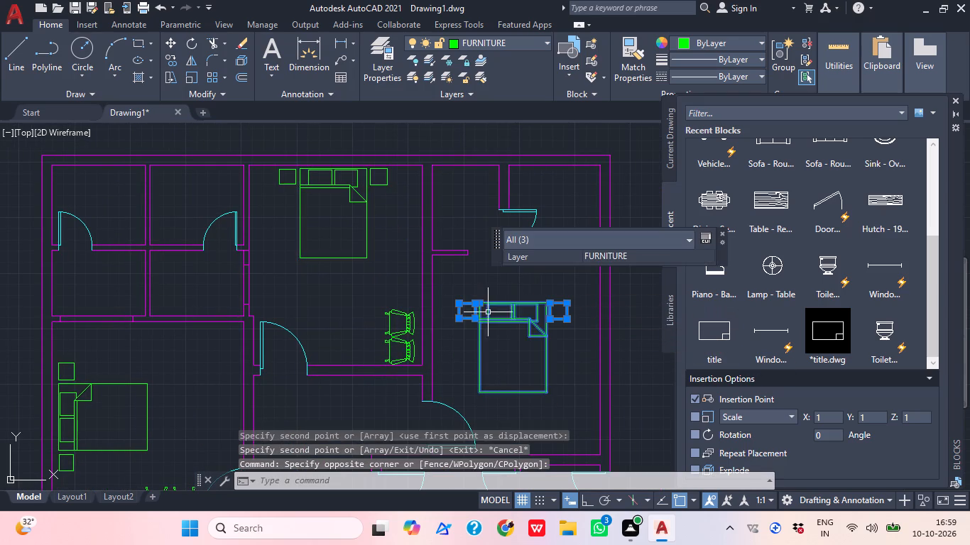
key(r)
text(O)
key(space)
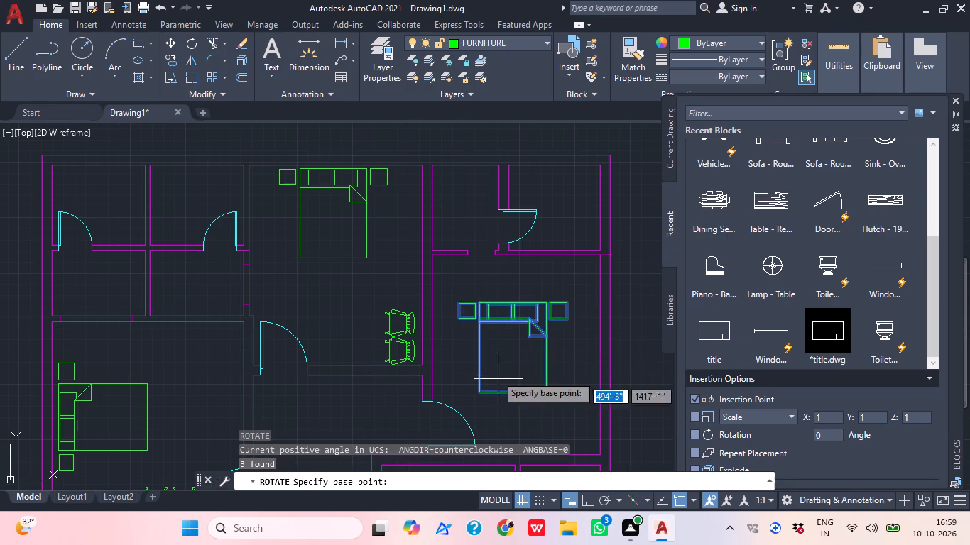
click(529, 289)
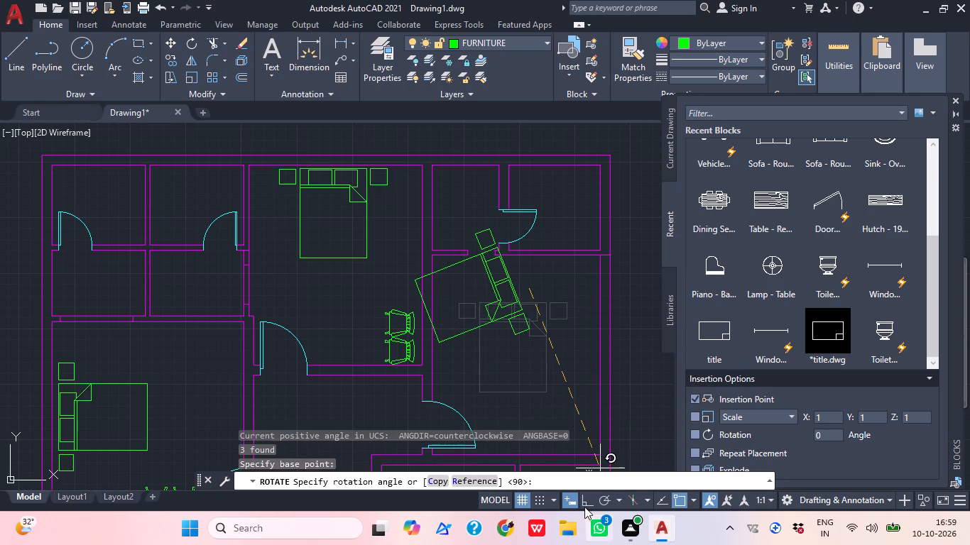
drag(584, 500, 586, 492)
click(508, 369)
Move the rotated bed and both bedside tables, with Ortho off, beside the east wall of the east bedroom.
click(551, 320)
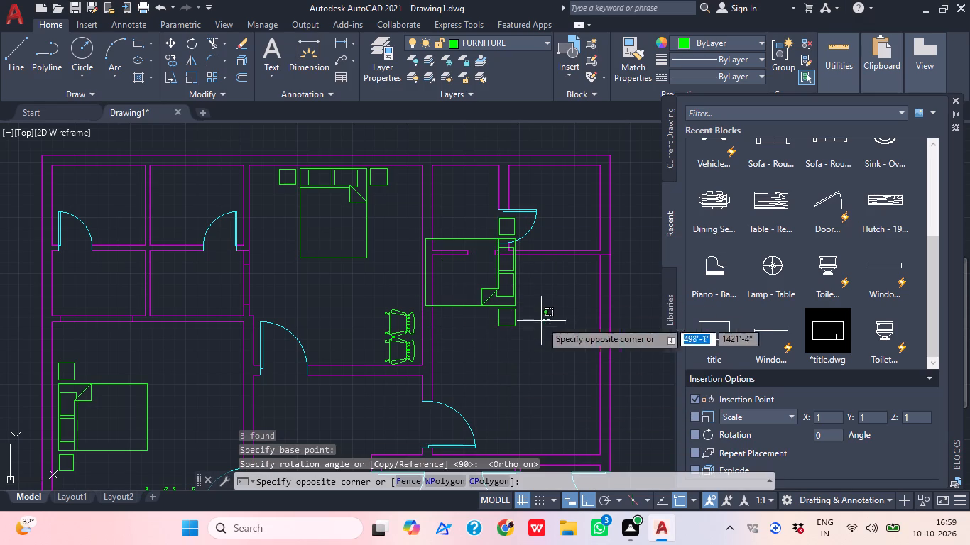
click(495, 275)
middle_drag(513, 309, 457, 392)
scroll(439, 304, up, 2)
click(457, 307)
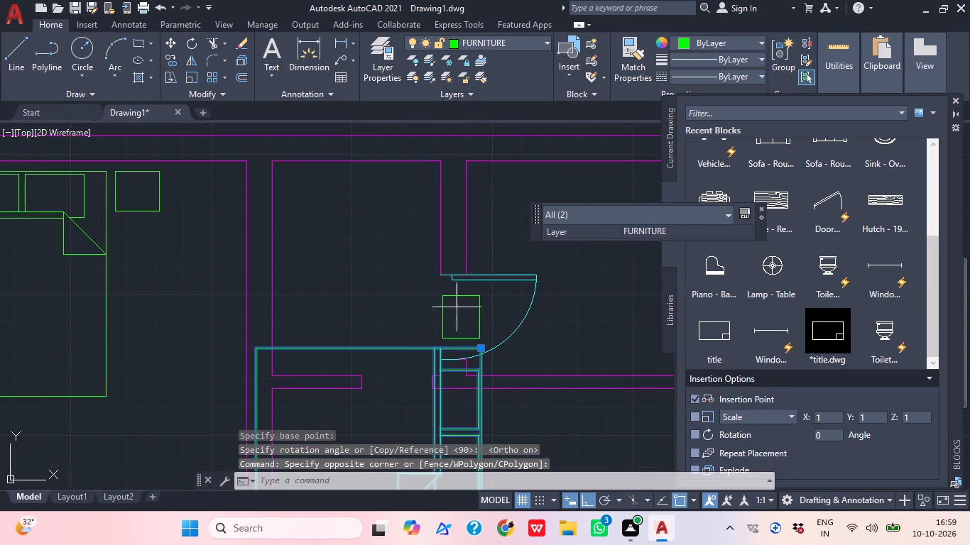
click(437, 300)
middle_drag(467, 307, 445, 283)
scroll(467, 307, down, 1)
key(m)
key(space)
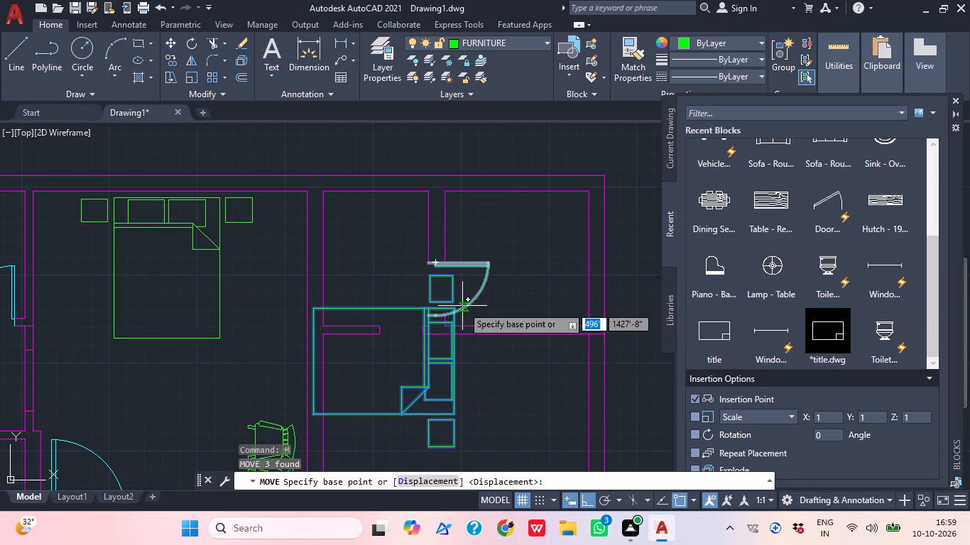
click(458, 345)
middle_drag(532, 342, 496, 196)
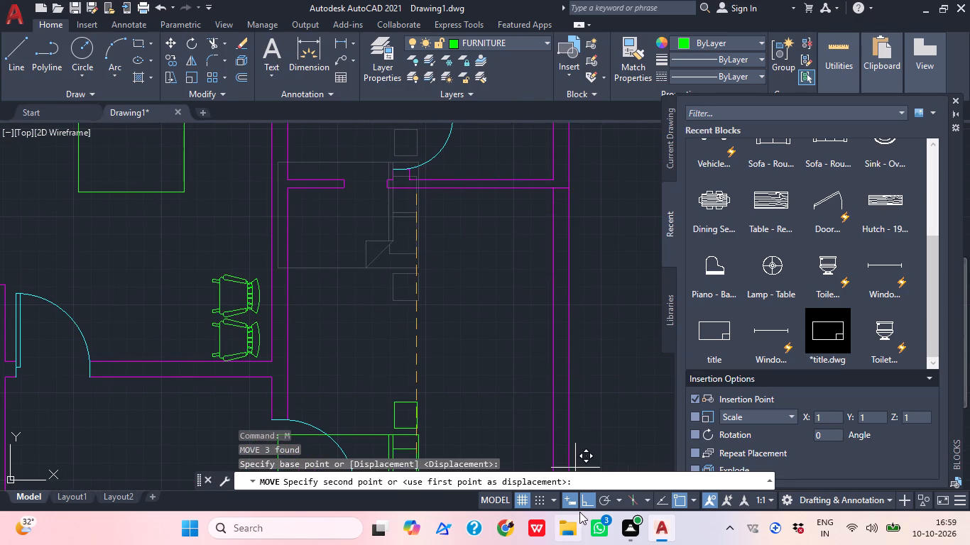
click(590, 505)
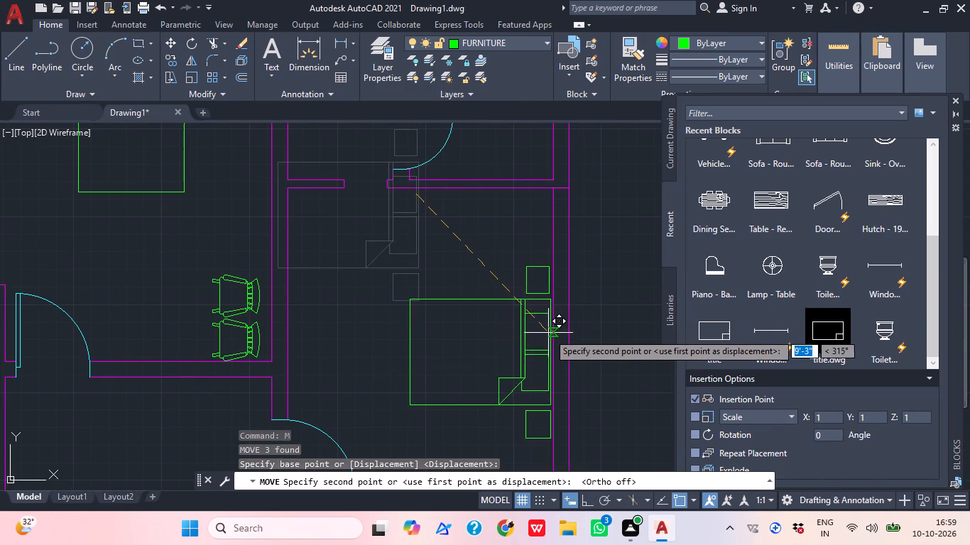
click(544, 327)
Mirror the north bedroom's two rocking chairs across the shared wall into the east bedroom, with Ortho on, keeping the originals.
scroll(552, 304, down, 1)
middle_drag(560, 334, 560, 334)
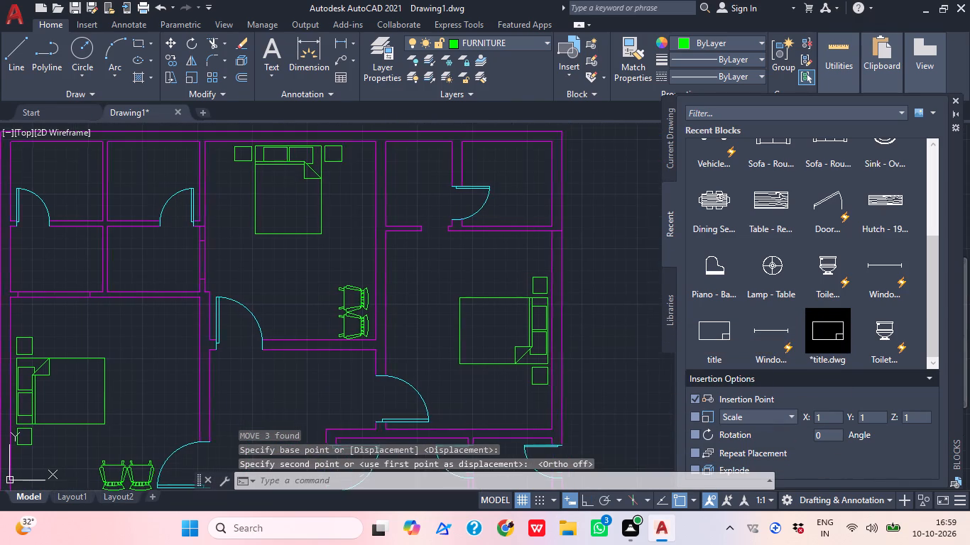
middle_drag(560, 334, 563, 309)
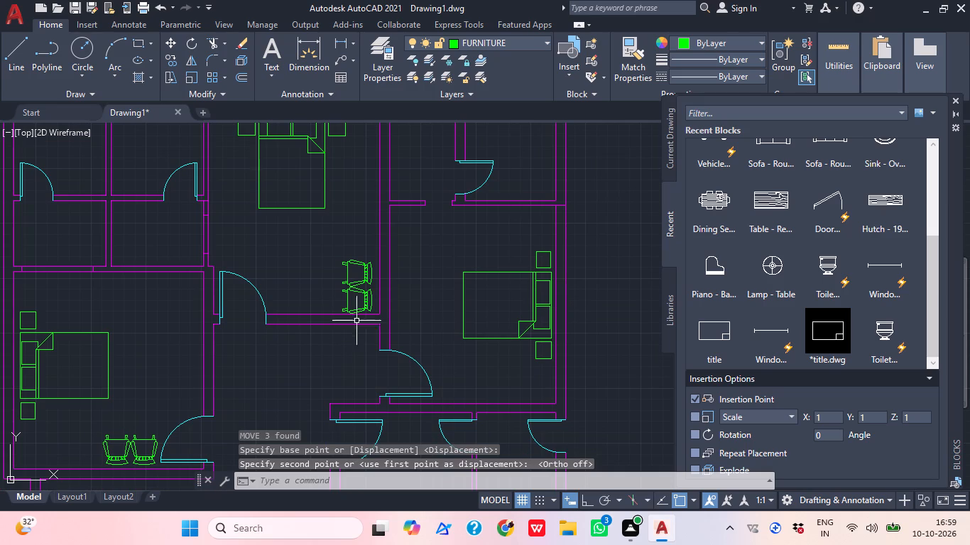
click(364, 309)
click(355, 263)
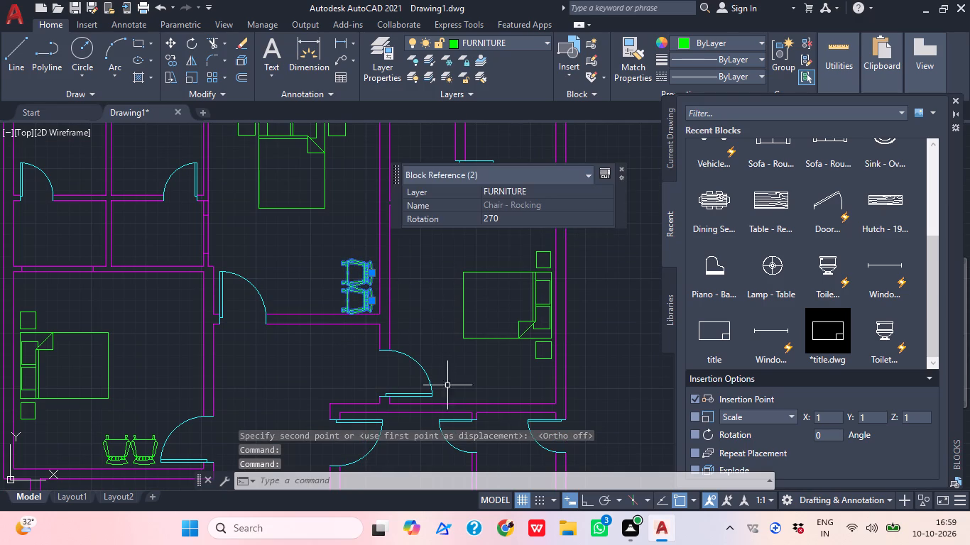
text(MI)
key(space)
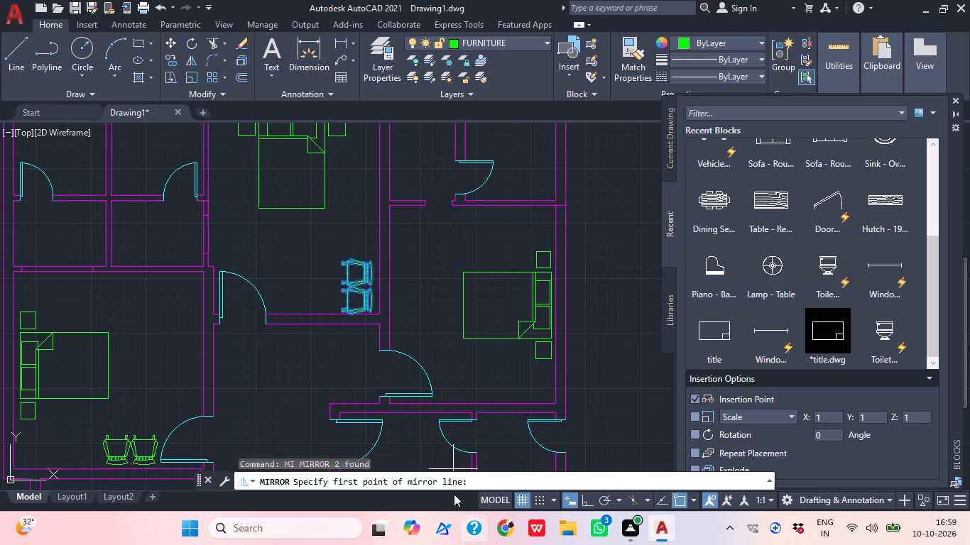
click(381, 397)
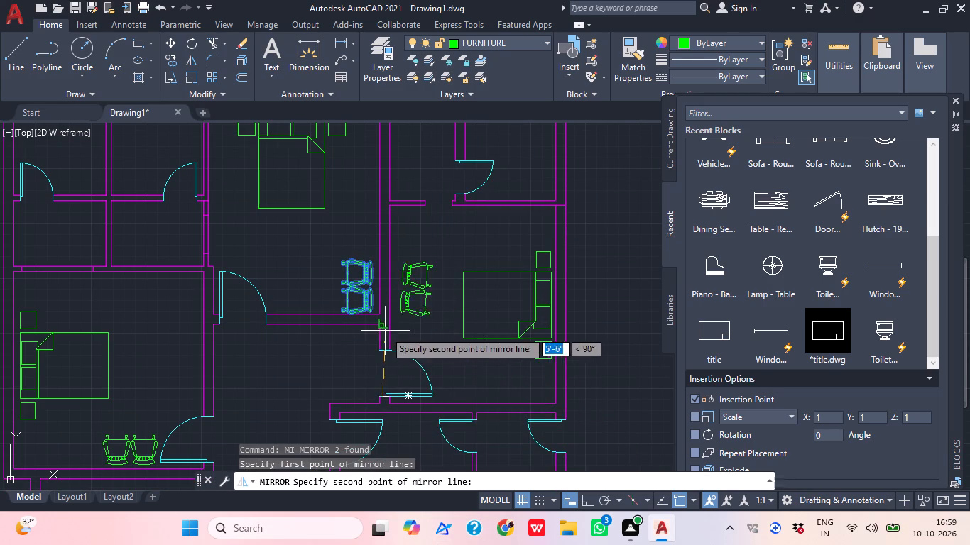
click(592, 500)
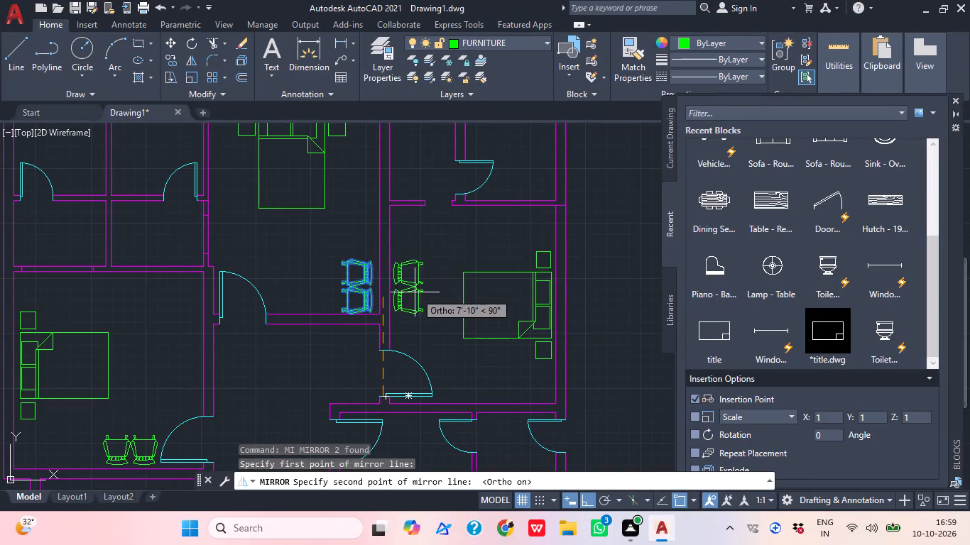
click(364, 211)
drag(399, 257, 364, 211)
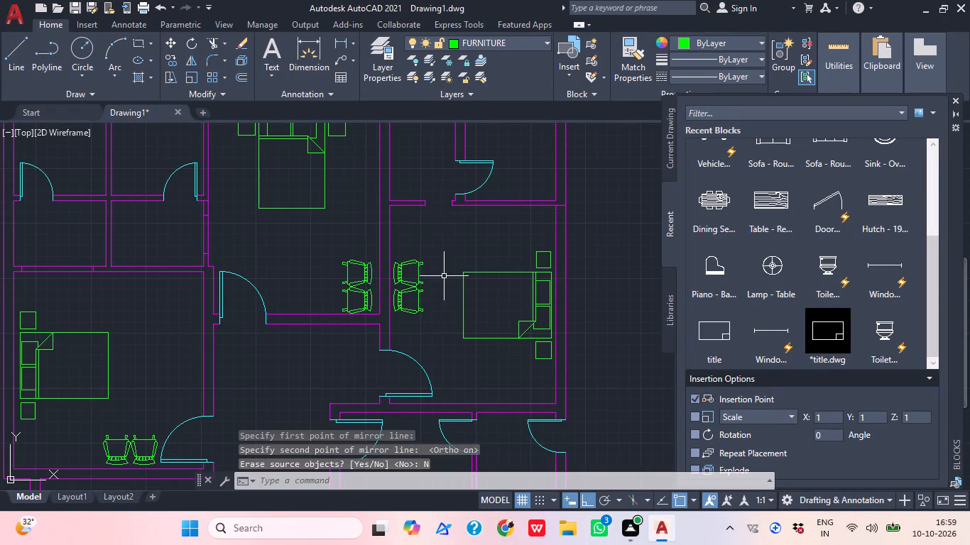
Move the east bedroom's two mirrored rocking chairs straight north by about 1'-3".
middle_drag(447, 280, 441, 251)
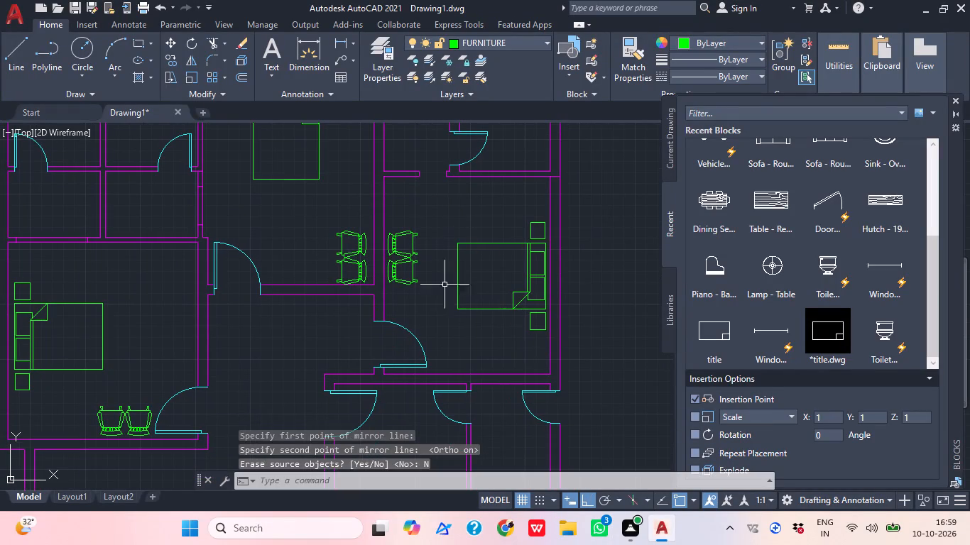
click(410, 295)
click(403, 229)
text(M)
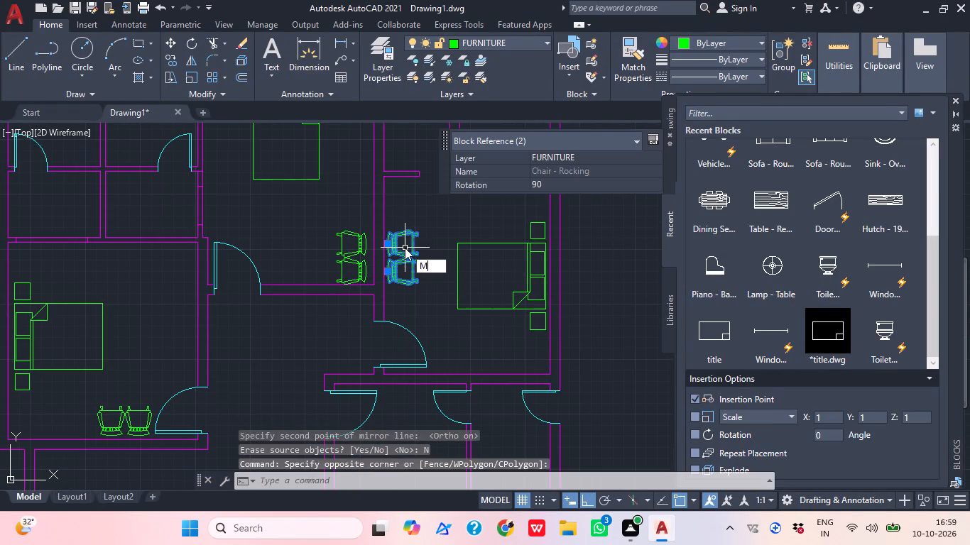
key(space)
click(413, 264)
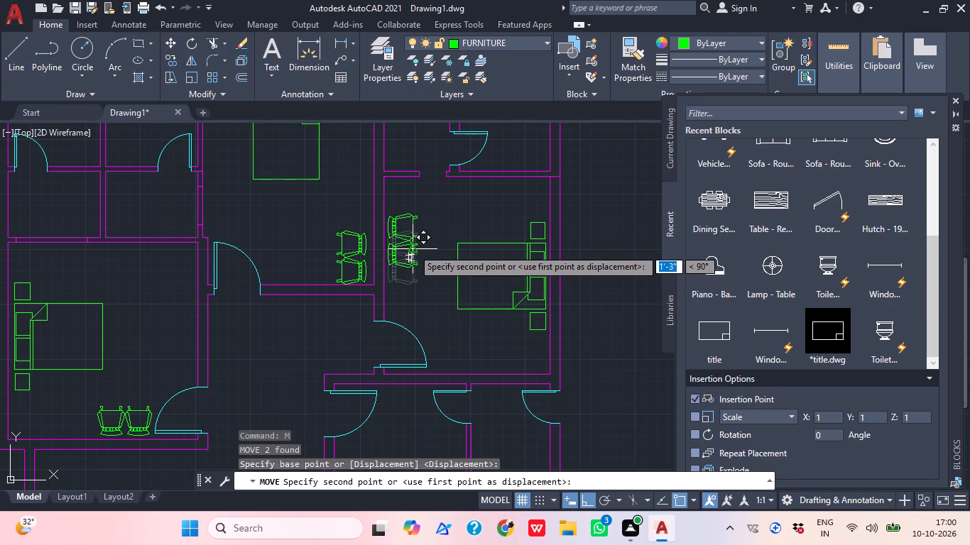
click(413, 248)
Draw a vertical line about 6'-5" long from the south wall to the north wall of the small room north of the east bedroom.
middle_drag(428, 280, 435, 284)
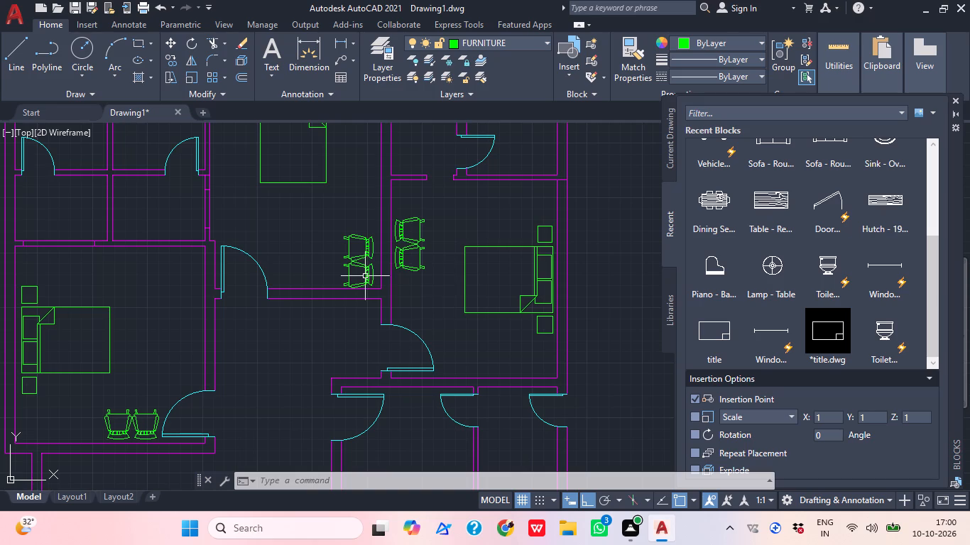
middle_drag(364, 276, 378, 268)
scroll(378, 268, down, 1)
middle_drag(402, 262, 422, 243)
middle_click(380, 266)
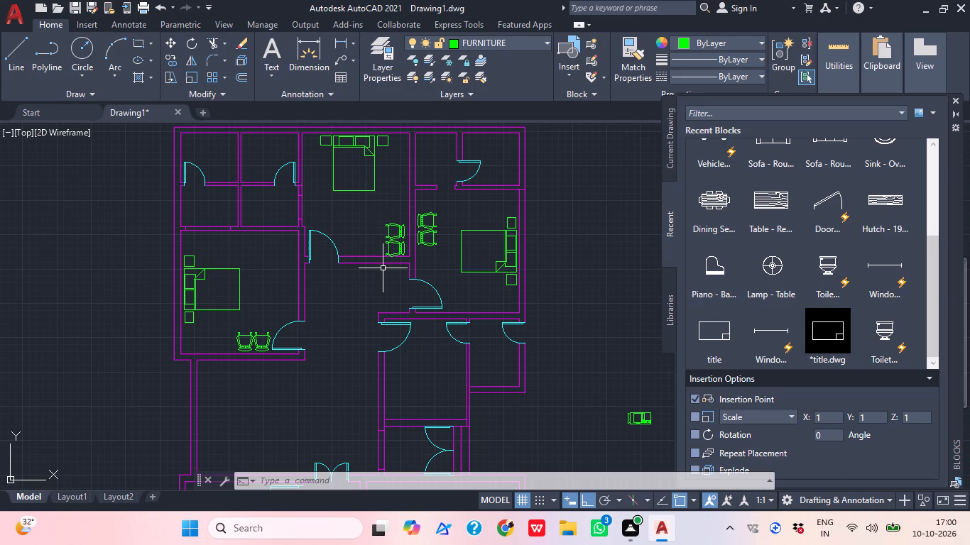
scroll(429, 164, up, 1)
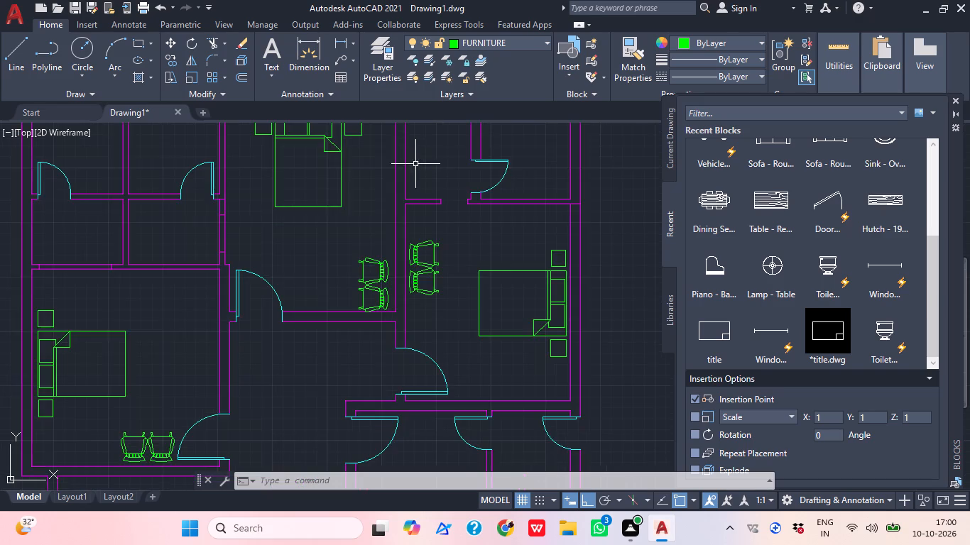
middle_drag(404, 199, 392, 253)
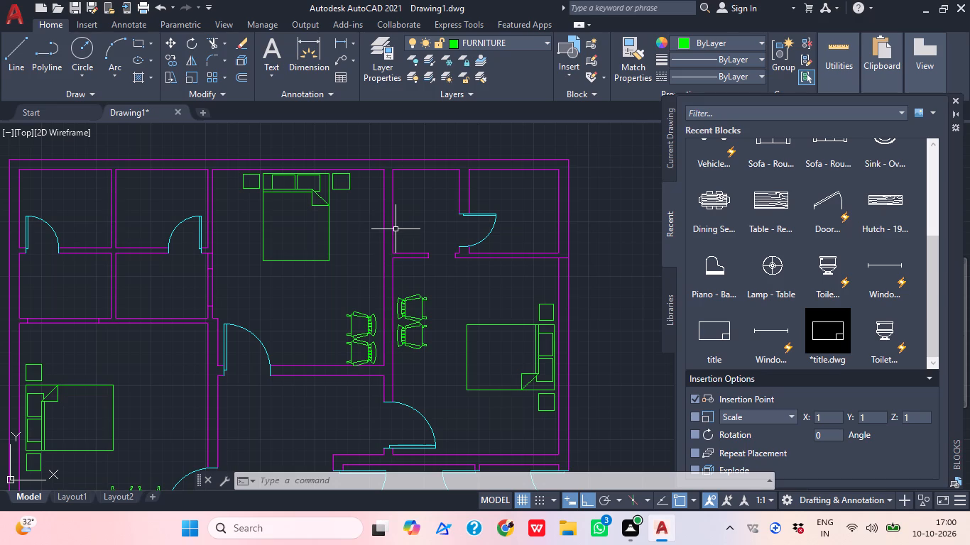
text(L)
key(space)
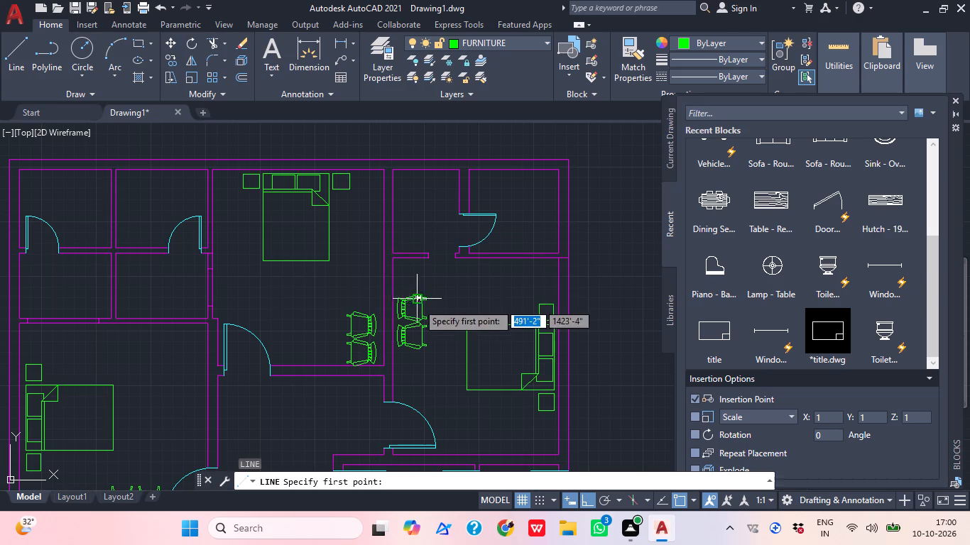
scroll(414, 266, up, 2)
click(423, 236)
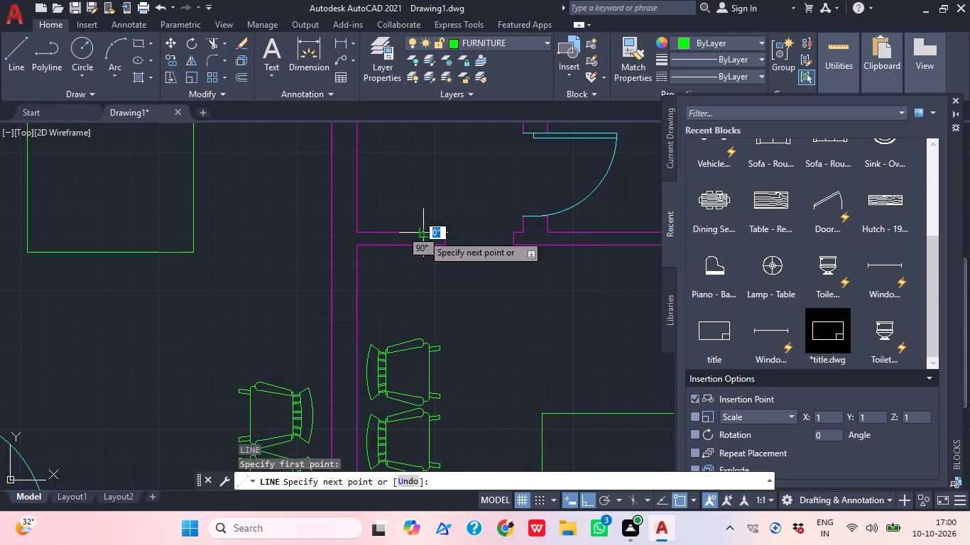
scroll(437, 188, up, 1)
middle_drag(437, 188, 425, 287)
scroll(405, 224, down, 1)
middle_drag(405, 224, 398, 282)
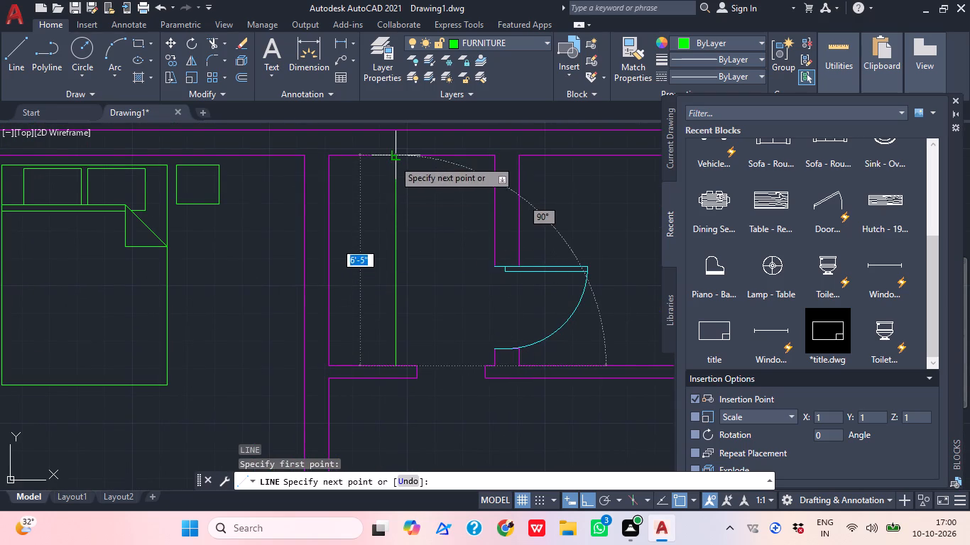
click(393, 160)
middle_click(414, 203)
key(Escape)
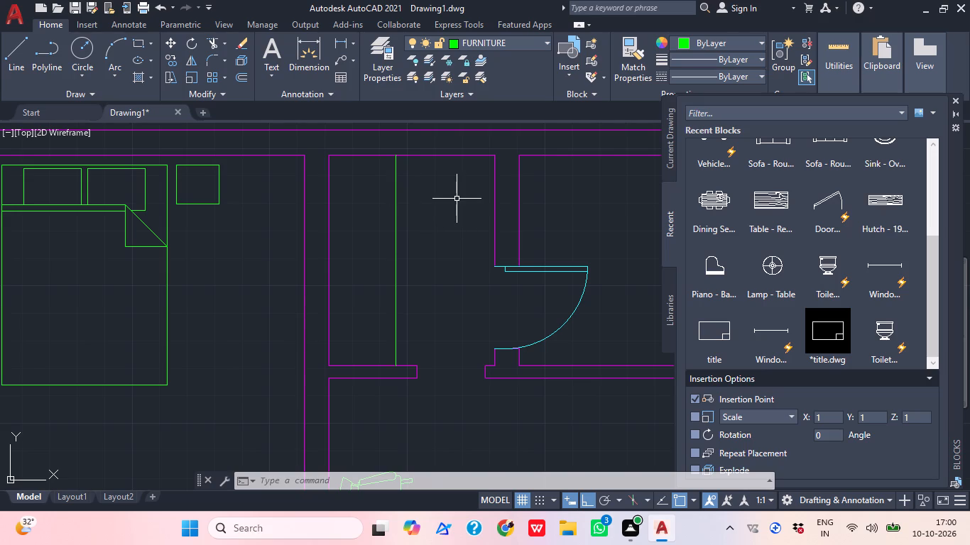
Draw a horizontal line just below the small room's north wall, from its west wall to the new vertical line.
text(L)
key(space)
scroll(327, 179, up, 2)
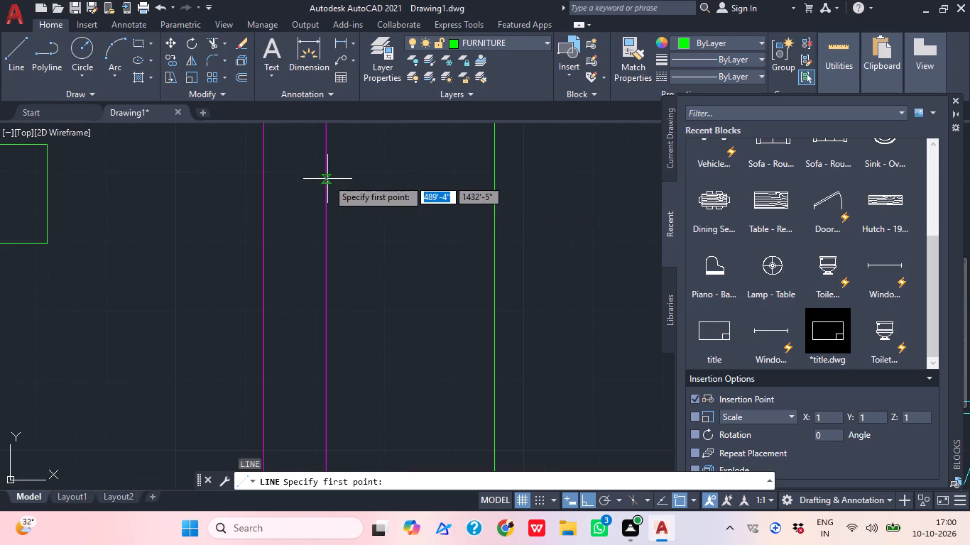
middle_drag(342, 175, 356, 280)
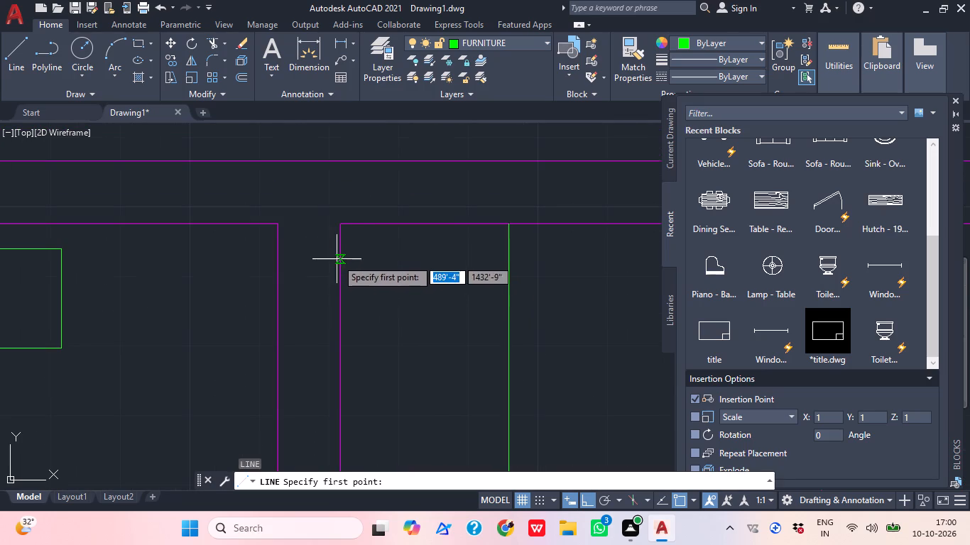
click(338, 259)
click(513, 256)
key(Escape)
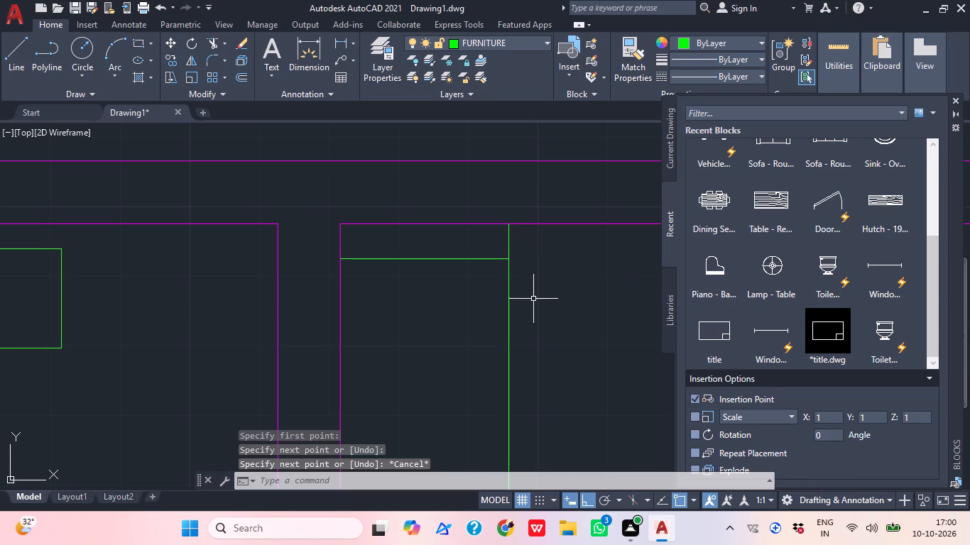
Offset the short horizontal line southward five times in succession at 3" spacing to start the wardrobe lines.
key(o)
key(space)
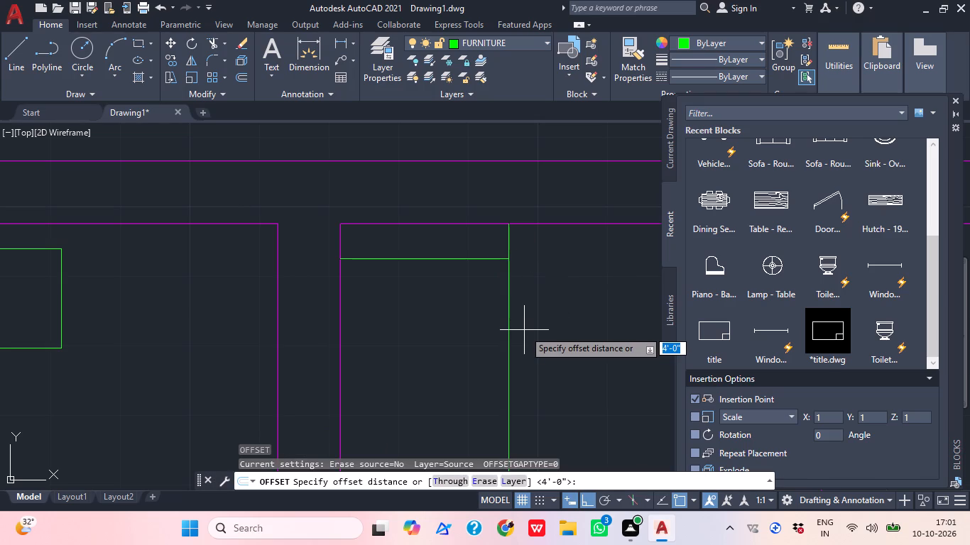
key(3)
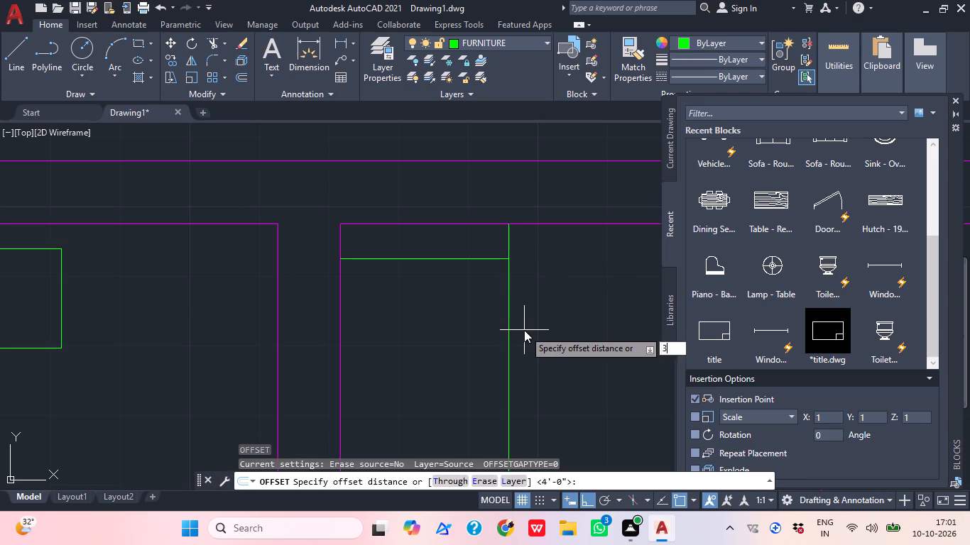
key(shift+quotedbl)
key(Return)
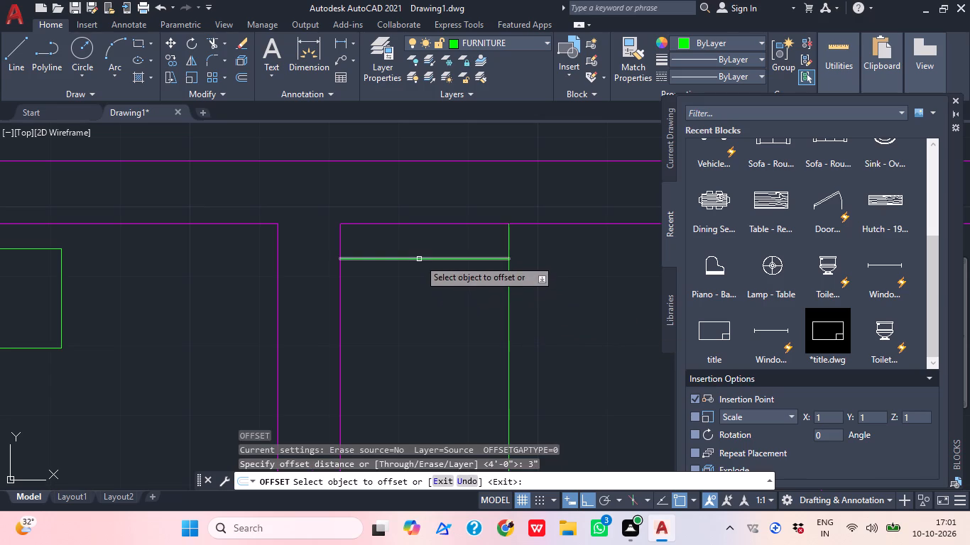
click(419, 259)
drag(433, 301, 434, 307)
click(434, 281)
click(454, 307)
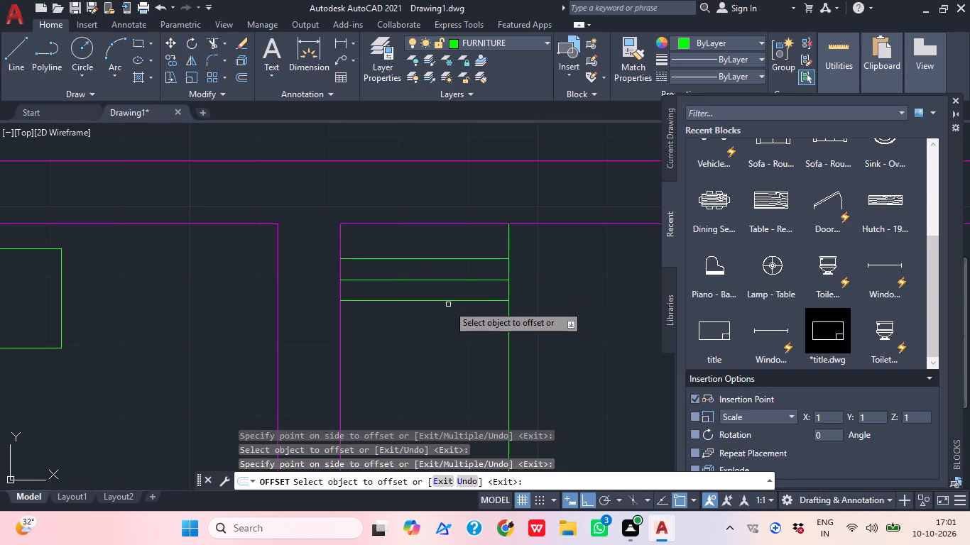
click(474, 300)
click(470, 342)
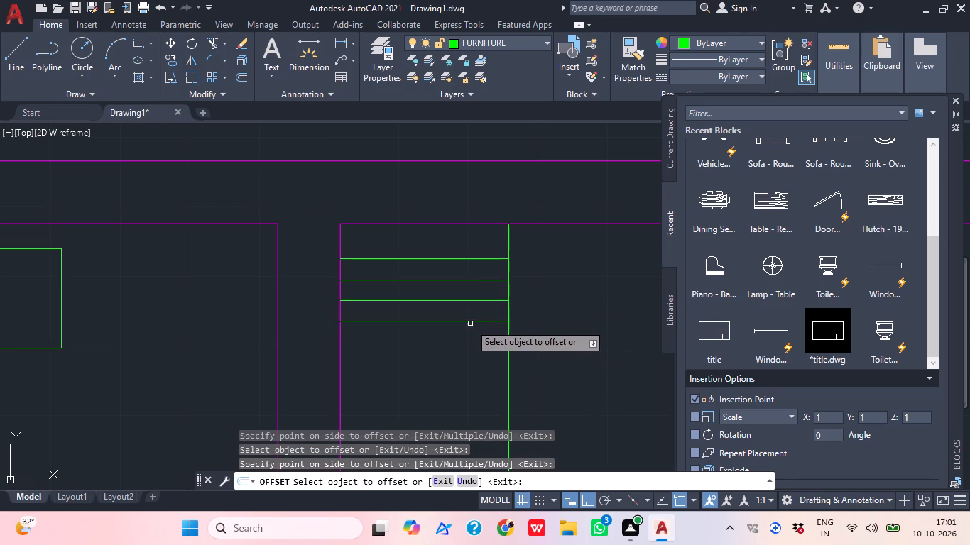
click(470, 324)
click(474, 351)
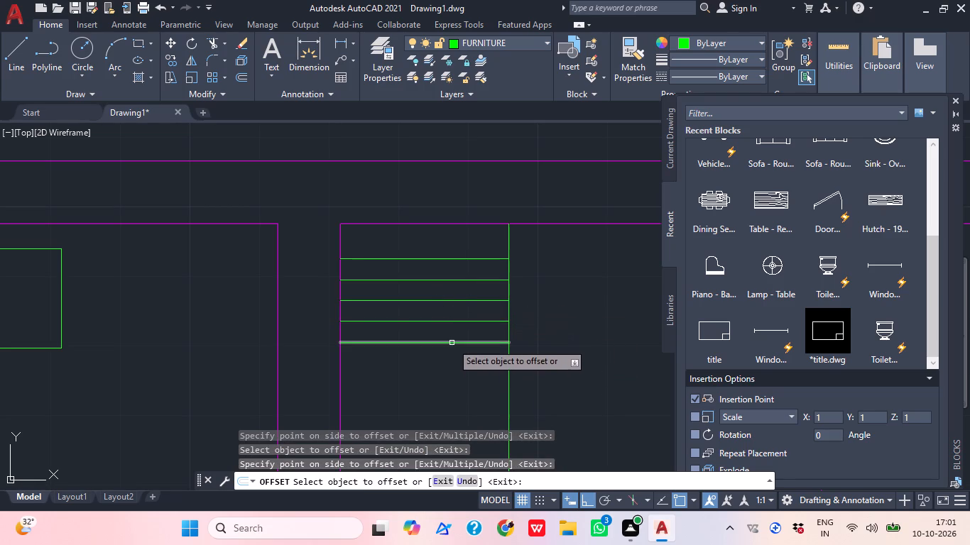
click(452, 343)
drag(462, 372, 456, 278)
Offset the lowest wardrobe line southward another six times in succession at the same 3" spacing.
middle_drag(447, 395, 451, 259)
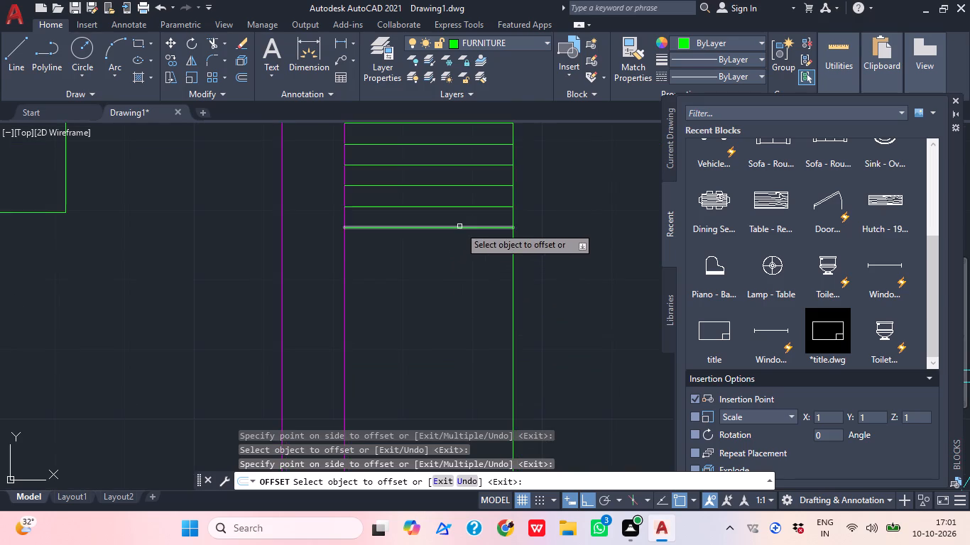
click(459, 227)
click(446, 326)
click(457, 249)
click(459, 309)
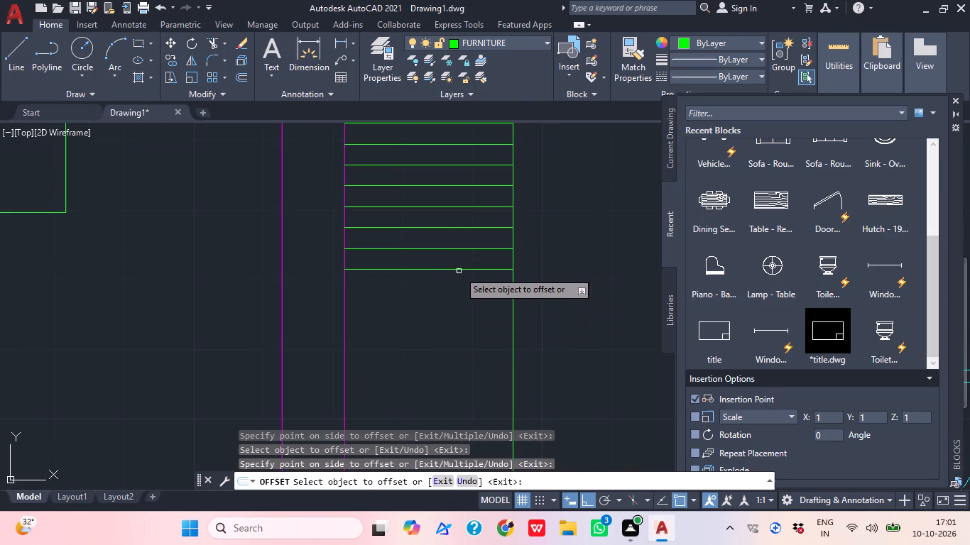
click(459, 270)
click(460, 319)
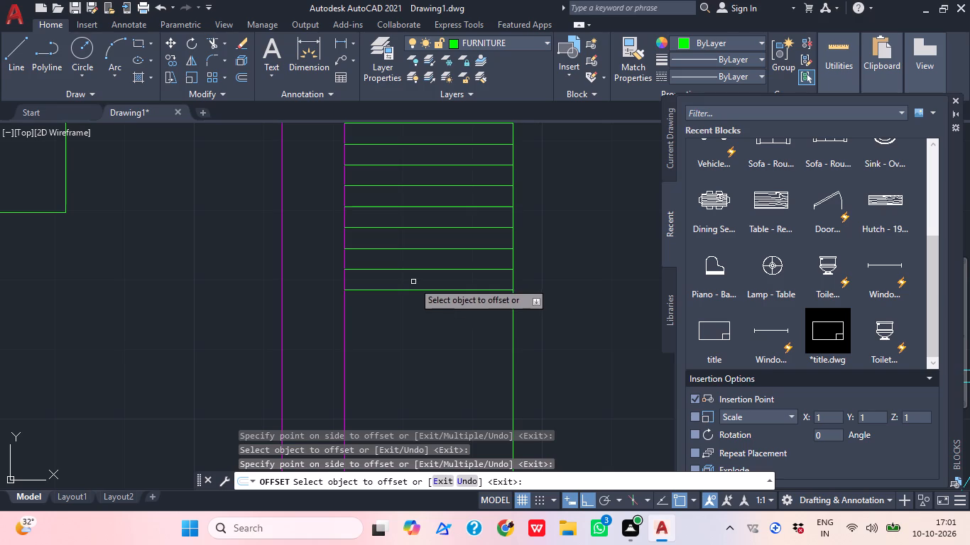
click(423, 290)
click(427, 331)
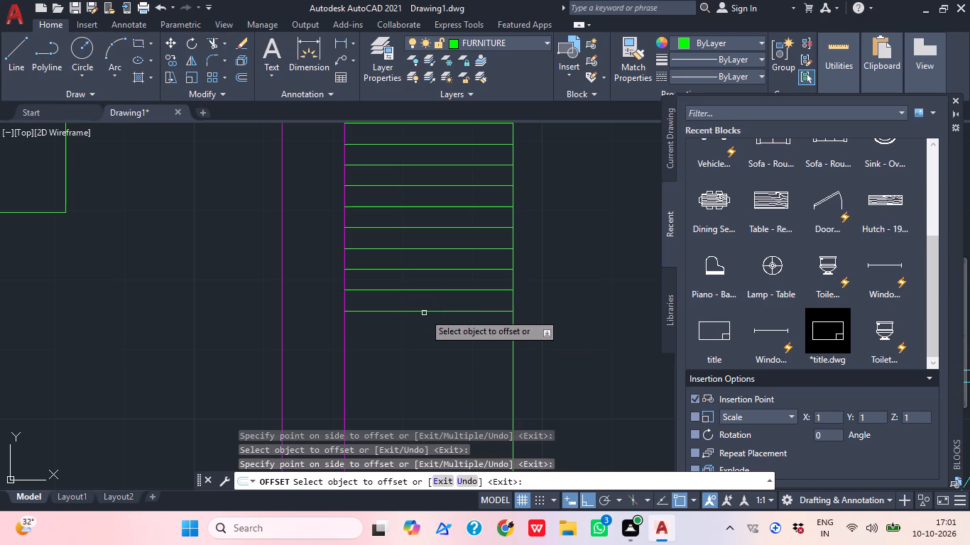
click(424, 313)
click(414, 346)
click(420, 336)
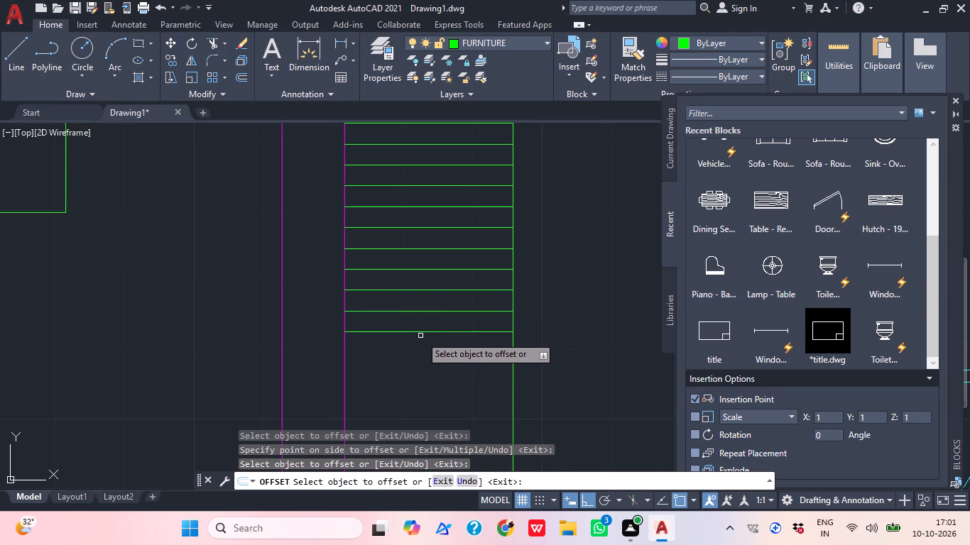
click(420, 336)
drag(423, 334, 427, 346)
click(425, 414)
Continue the wardrobe lines with four more successive 3" offsets southward from the lowest line.
middle_drag(431, 382, 444, 355)
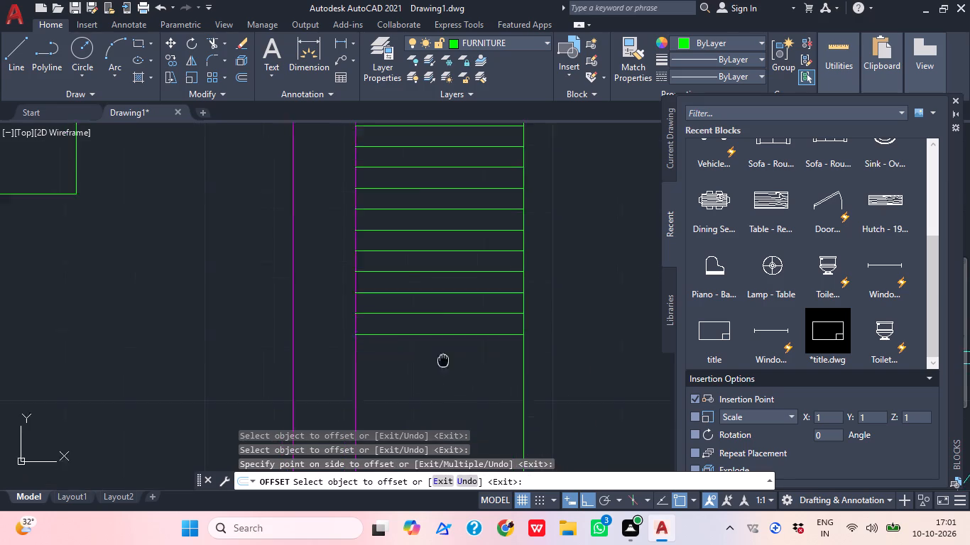
middle_drag(444, 355, 451, 299)
click(457, 271)
click(455, 331)
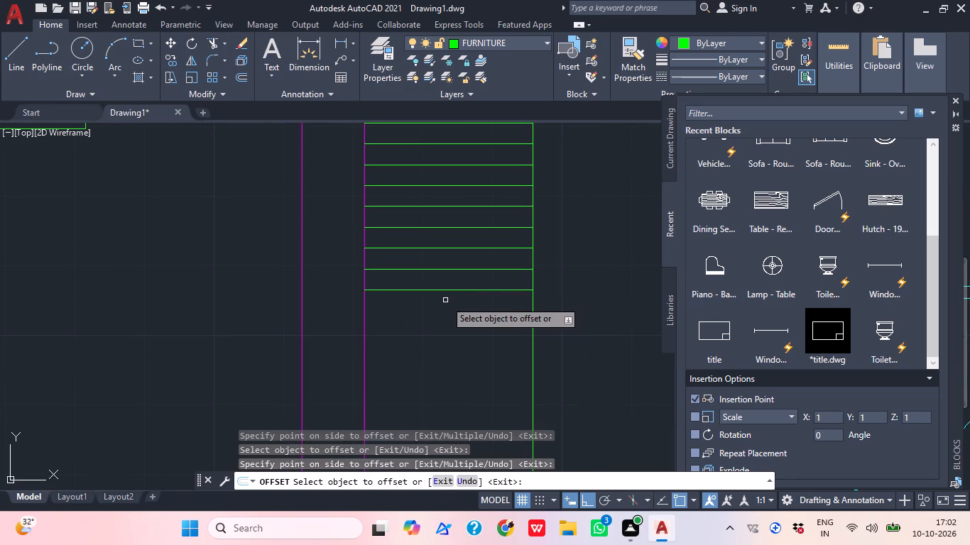
scroll(408, 275, down, 1)
scroll(366, 348, down, 1)
middle_drag(370, 353, 371, 321)
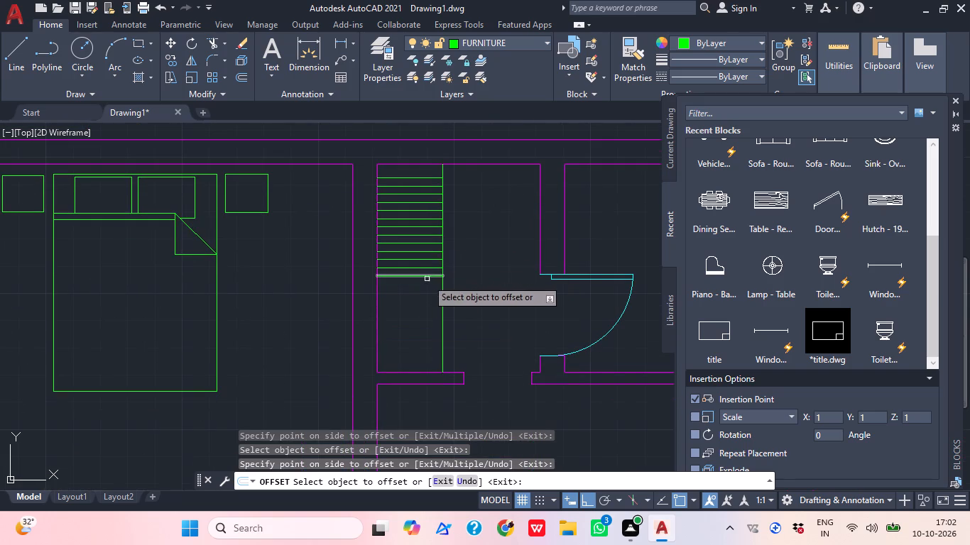
drag(418, 275, 420, 282)
click(427, 321)
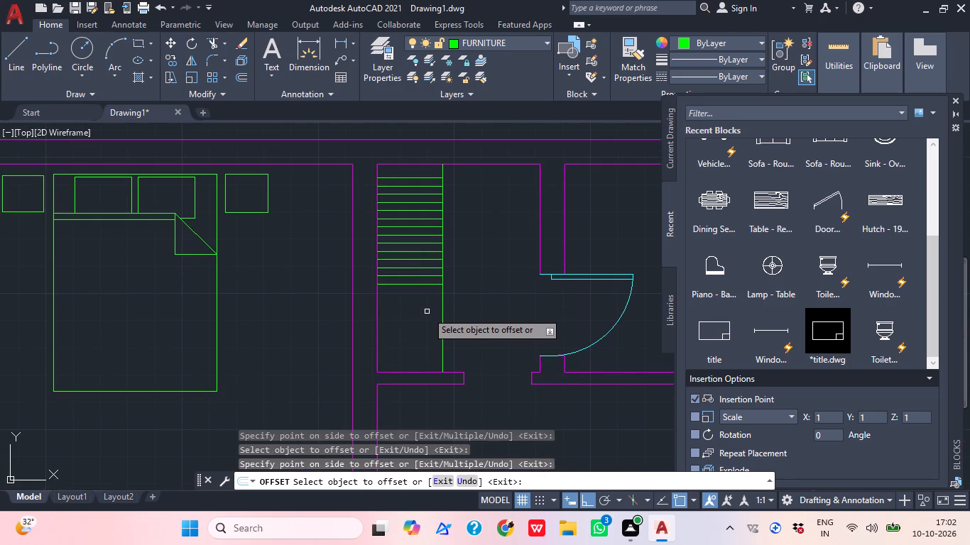
scroll(422, 292, up, 1)
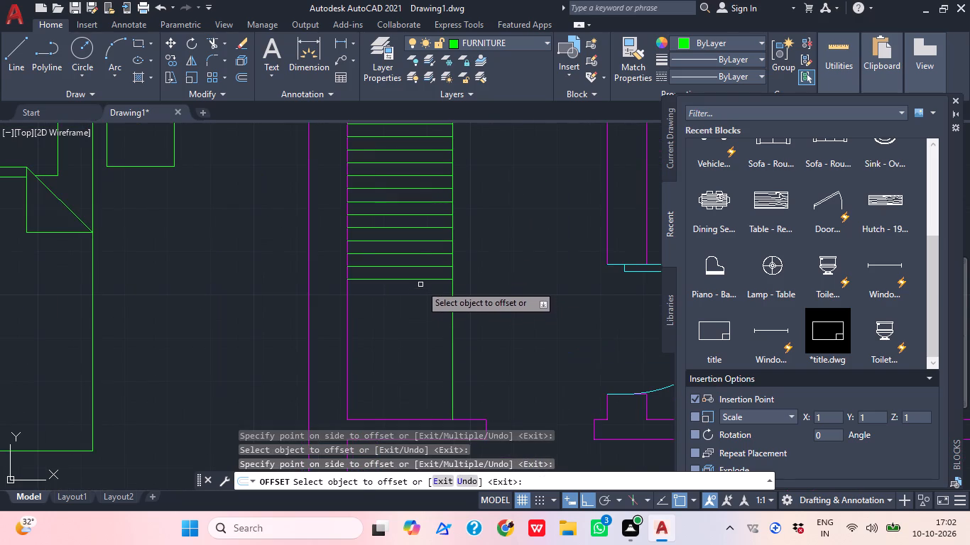
click(420, 279)
click(416, 306)
click(416, 295)
click(416, 314)
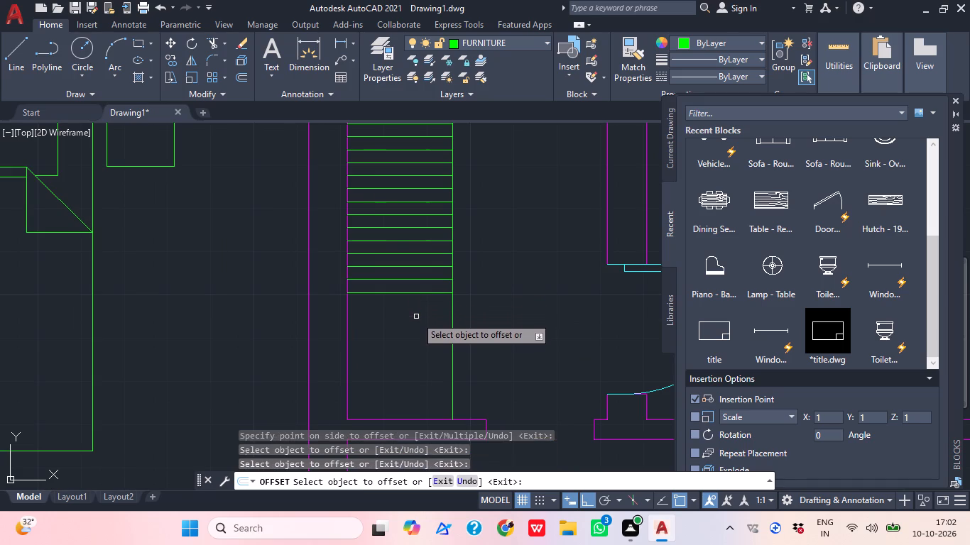
click(416, 292)
click(416, 341)
Extend the wardrobe pattern with five further 3" offsets southward, each taken from the lowest line.
drag(418, 300, 418, 309)
double_click(418, 307)
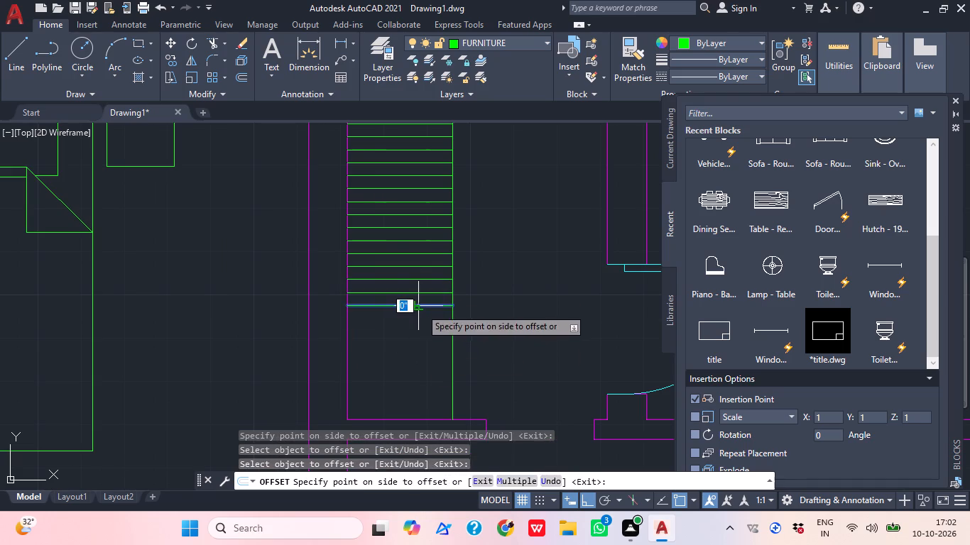
click(421, 358)
click(430, 317)
click(418, 358)
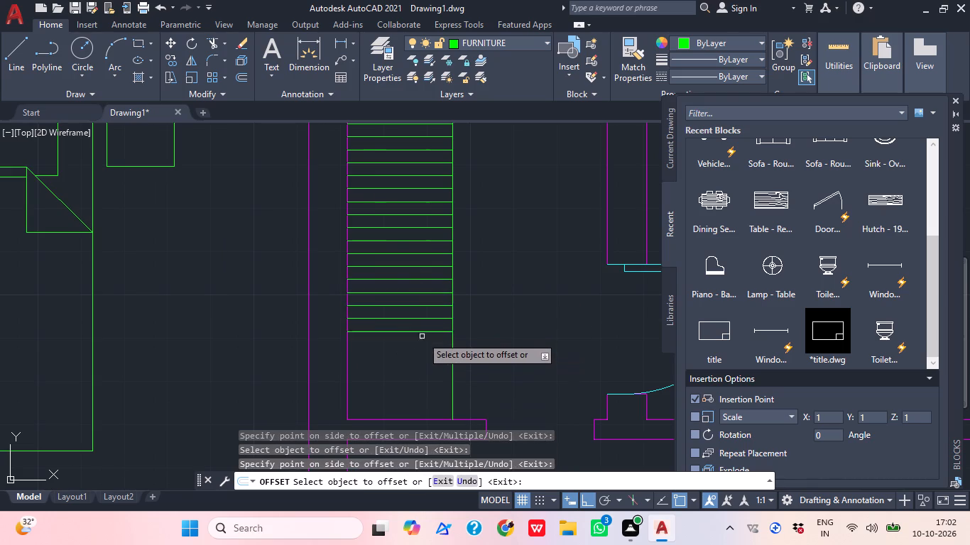
click(422, 328)
click(423, 331)
click(416, 358)
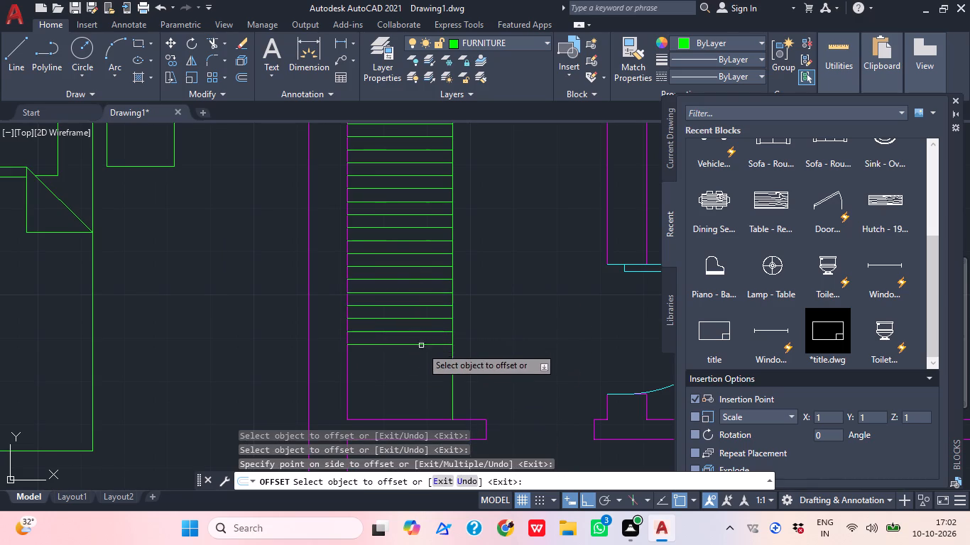
click(423, 344)
drag(419, 369, 423, 360)
click(425, 356)
click(423, 382)
Add the last three 3" offsets of the wardrobe lines, ending just above the small room's south wall.
click(424, 368)
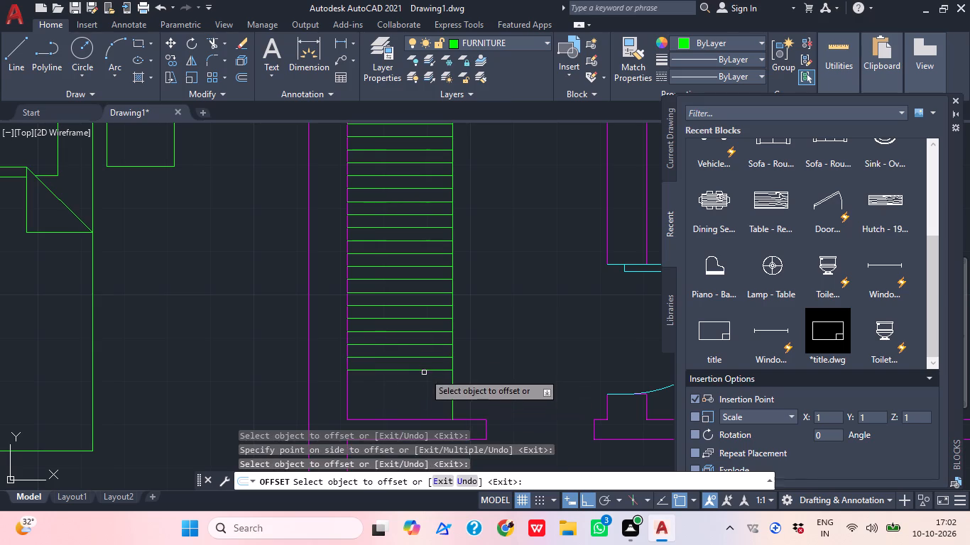
click(423, 373)
click(424, 408)
click(424, 383)
drag(420, 429, 420, 413)
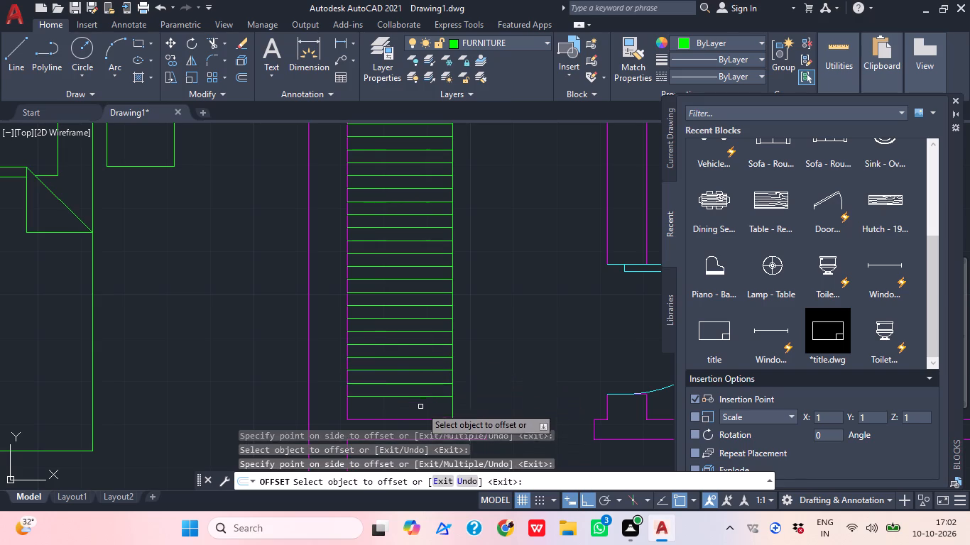
drag(420, 401, 420, 414)
drag(420, 395, 419, 409)
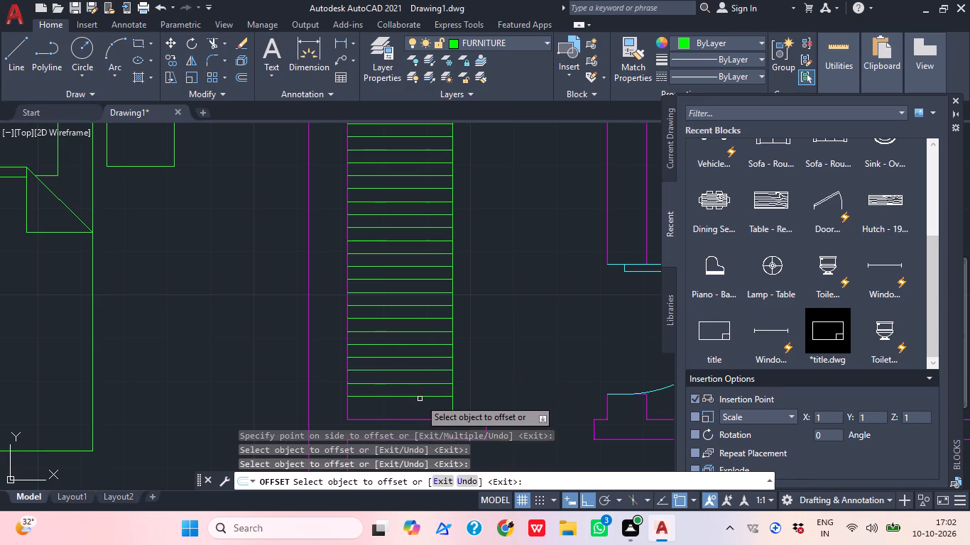
drag(420, 399, 418, 414)
click(418, 412)
scroll(454, 329, down, 2)
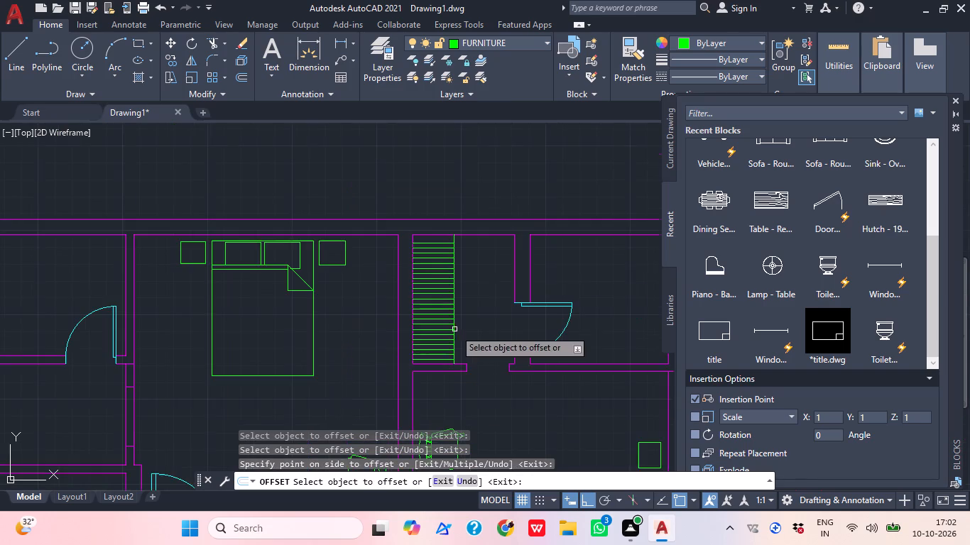
Look over the furnished bedrooms and the remaining rooms of the plan for where furniture is still needed.
middle_drag(490, 336, 477, 356)
key(Escape)
scroll(483, 317, down, 2)
middle_drag(484, 373, 460, 362)
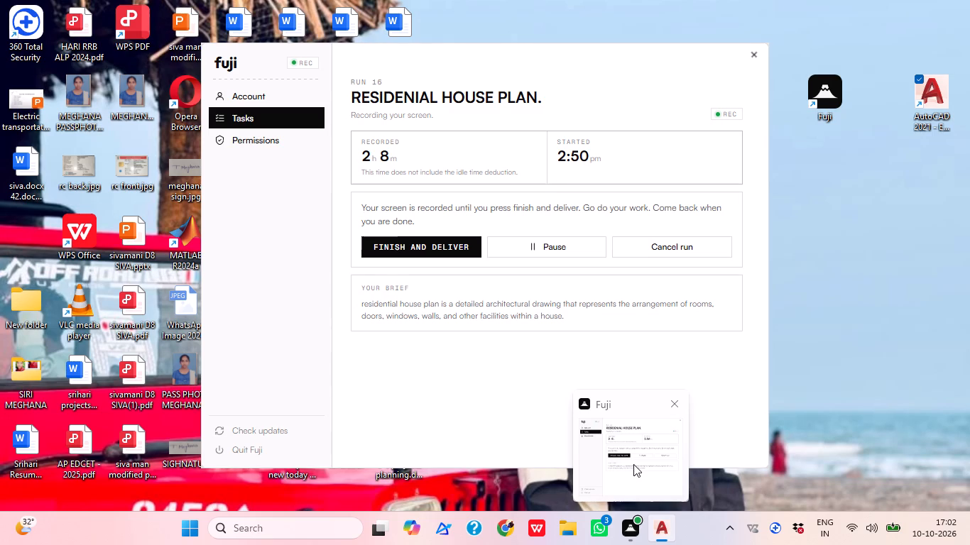
middle_drag(383, 351, 385, 350)
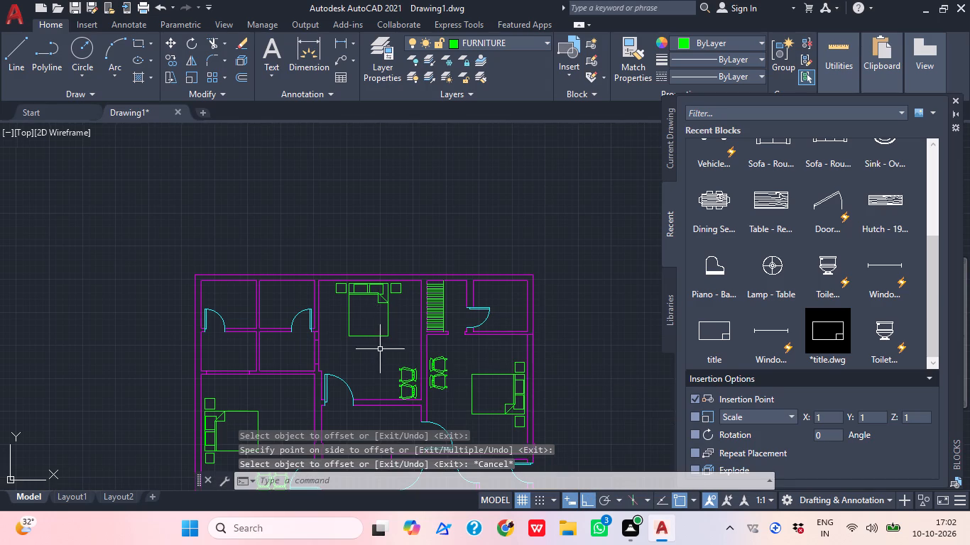
middle_drag(385, 350, 424, 307)
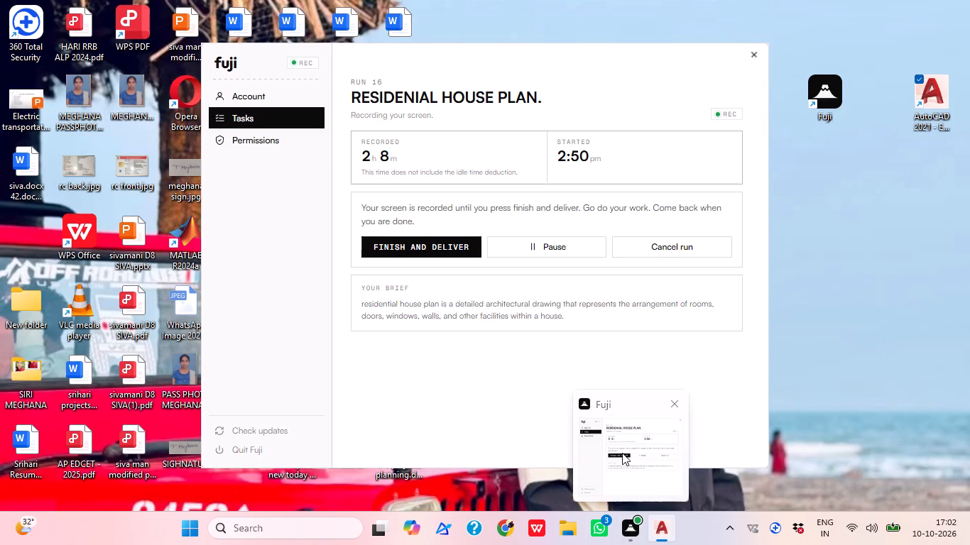
middle_drag(559, 275, 521, 234)
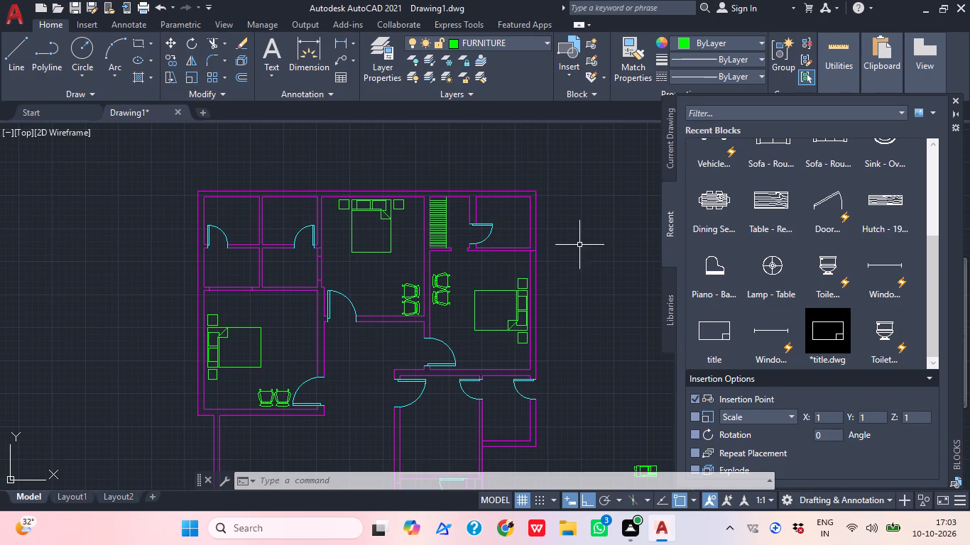
middle_drag(535, 270, 518, 248)
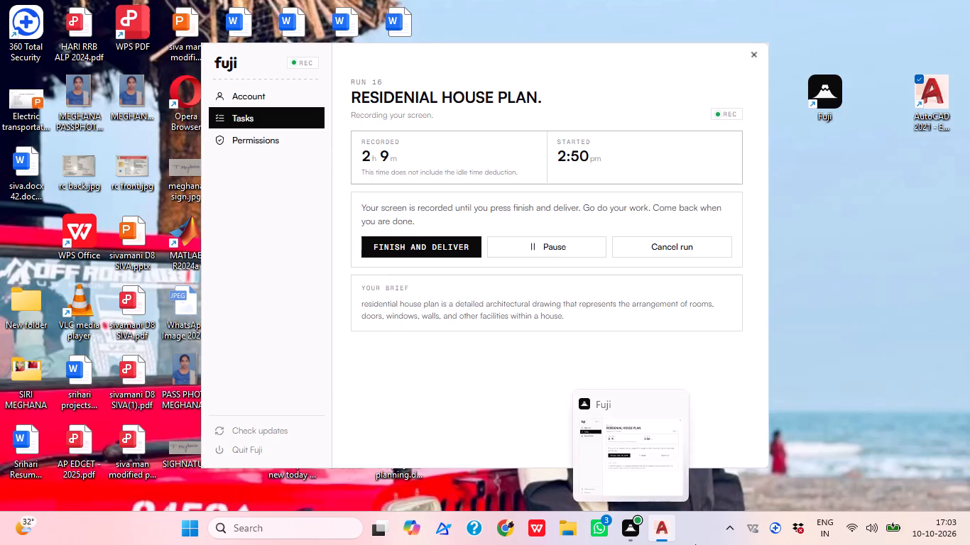
middle_drag(566, 378, 588, 359)
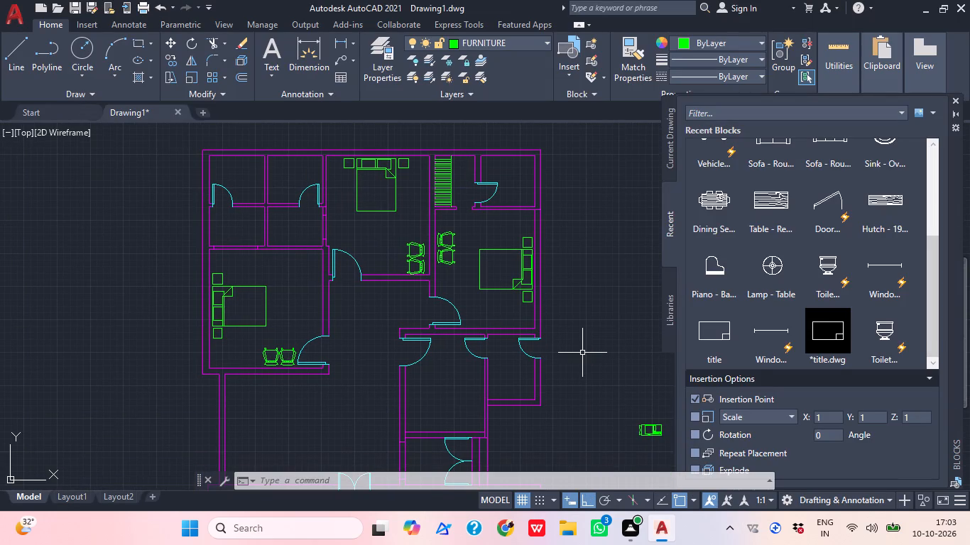
middle_drag(631, 275, 670, 253)
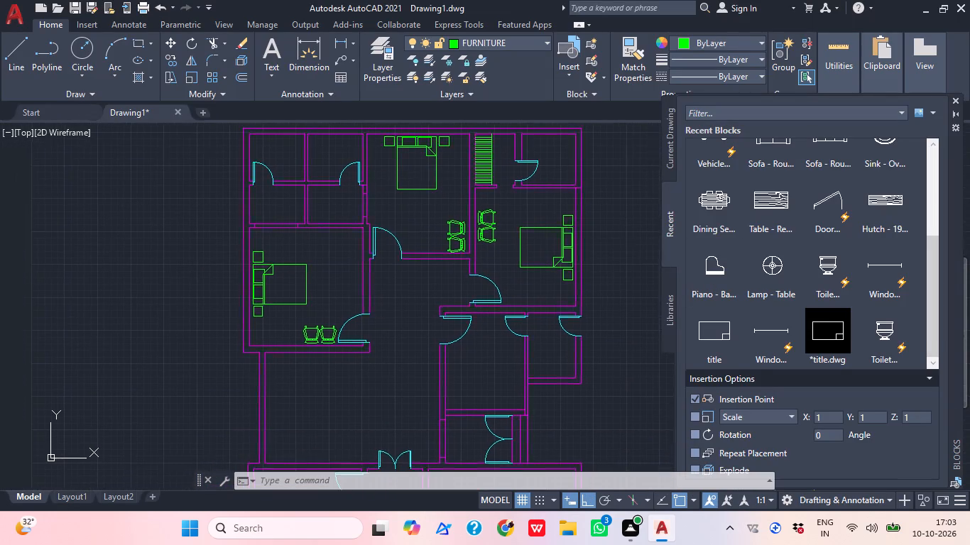
middle_drag(670, 253, 668, 253)
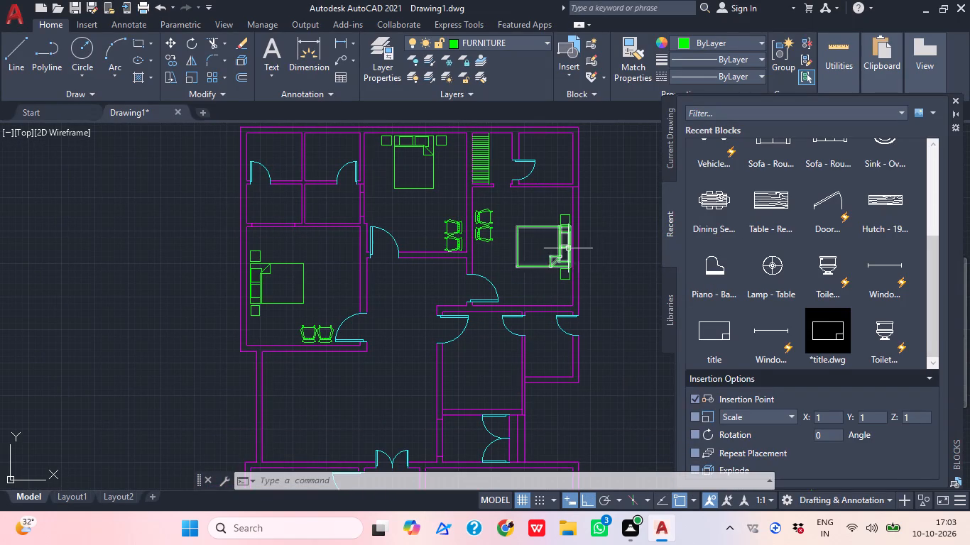
scroll(536, 275, down, 1)
middle_drag(537, 278, 524, 265)
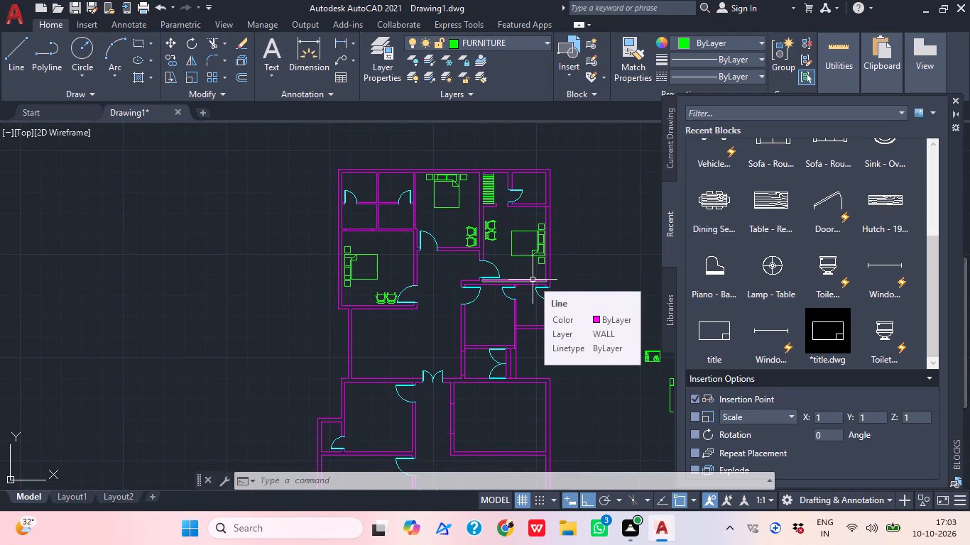
middle_click(543, 344)
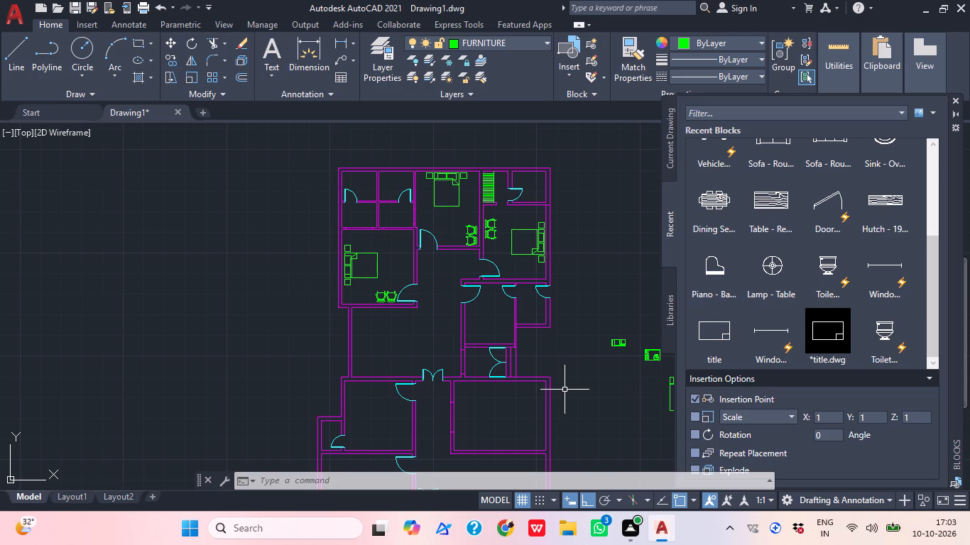
scroll(565, 390, down, 1)
middle_drag(565, 390, 545, 371)
middle_click(506, 376)
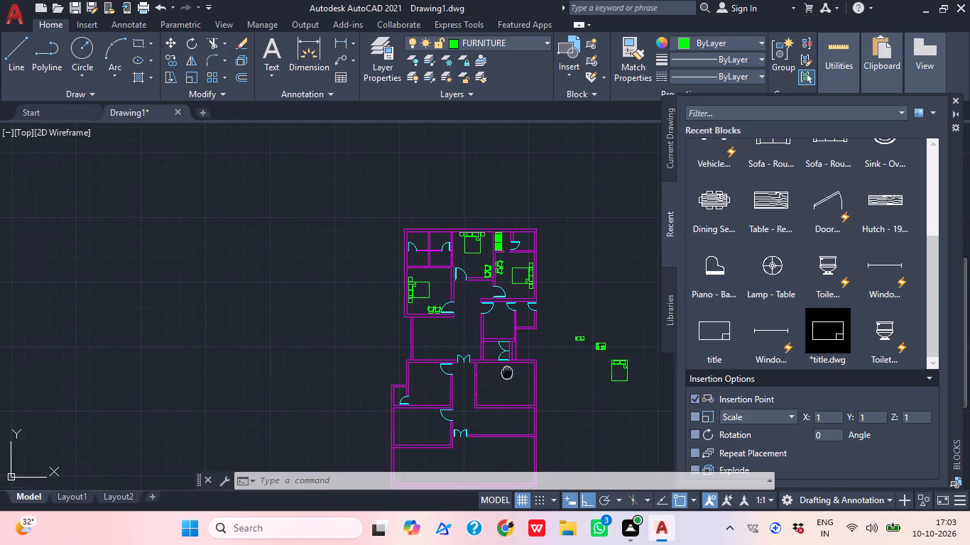
scroll(430, 289, up, 1)
middle_drag(433, 277, 435, 291)
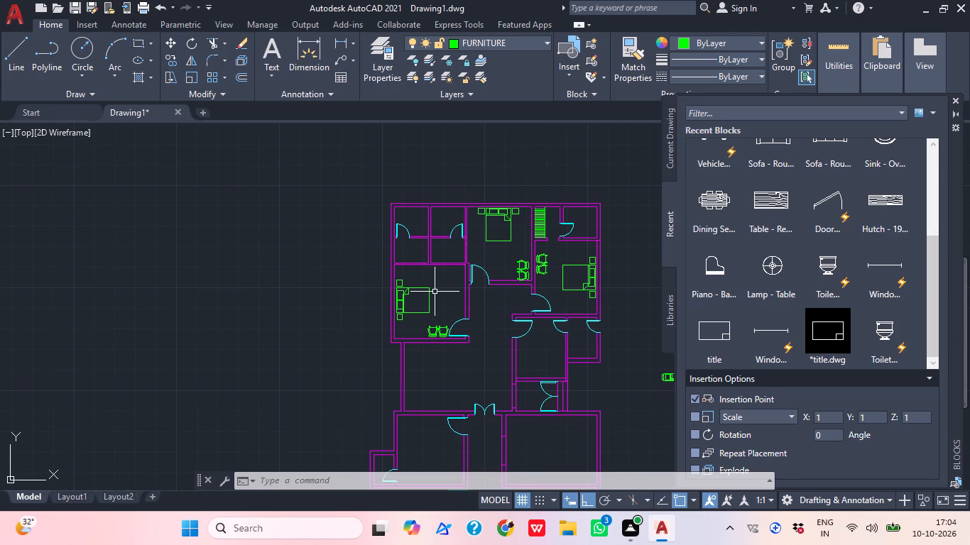
middle_drag(606, 437, 593, 375)
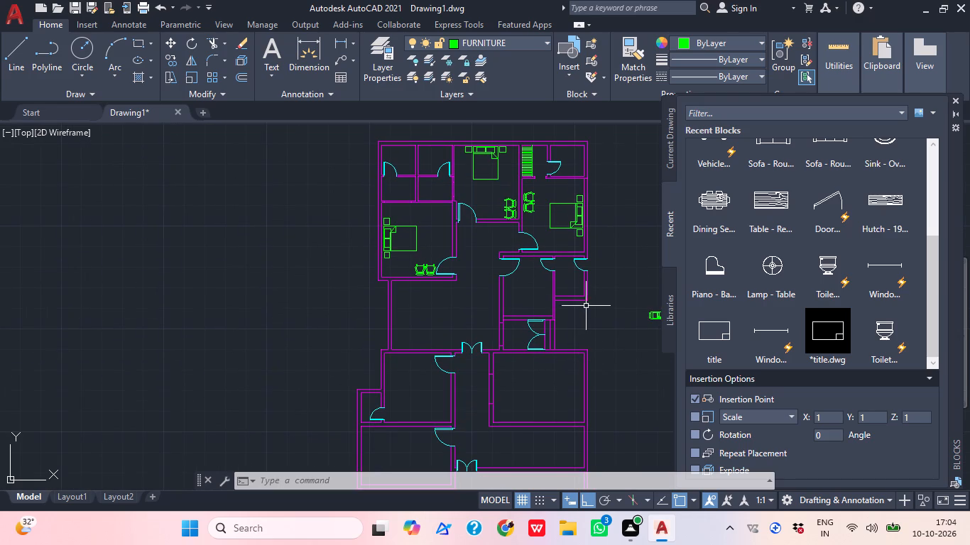
middle_drag(581, 373, 590, 319)
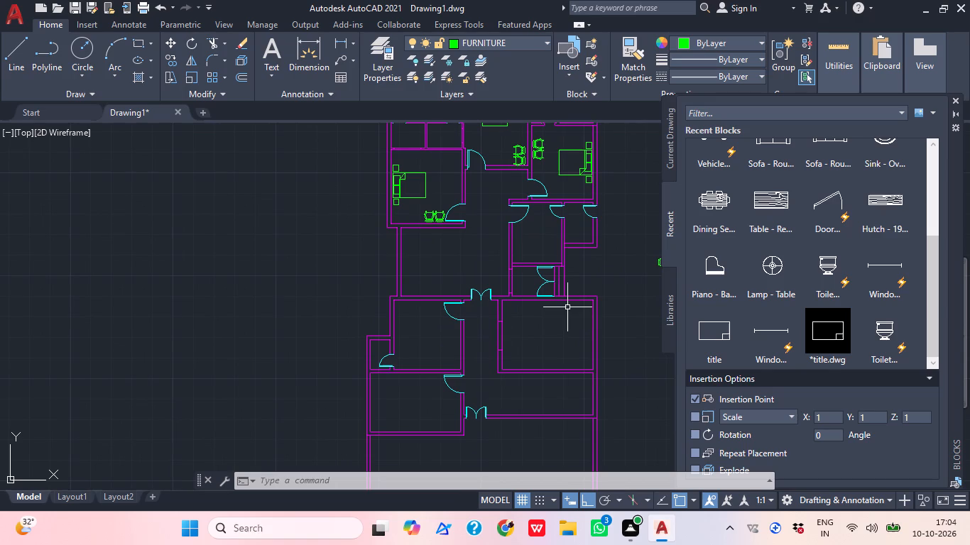
Draw a table rectangle about 6' by 4' in the middle of the empty east room south of the double-door closet.
middle_drag(568, 354, 511, 319)
scroll(508, 324, up, 1)
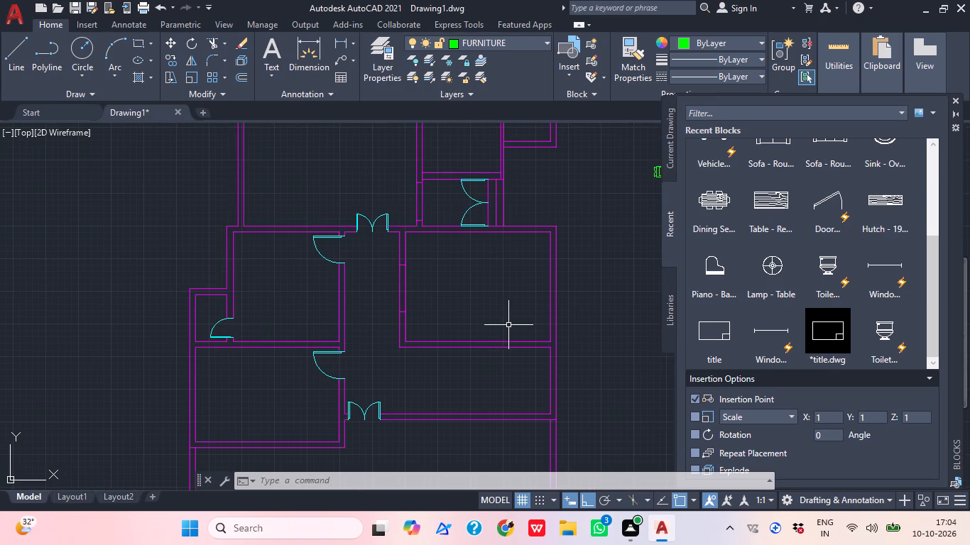
key(r)
text(EC)
key(space)
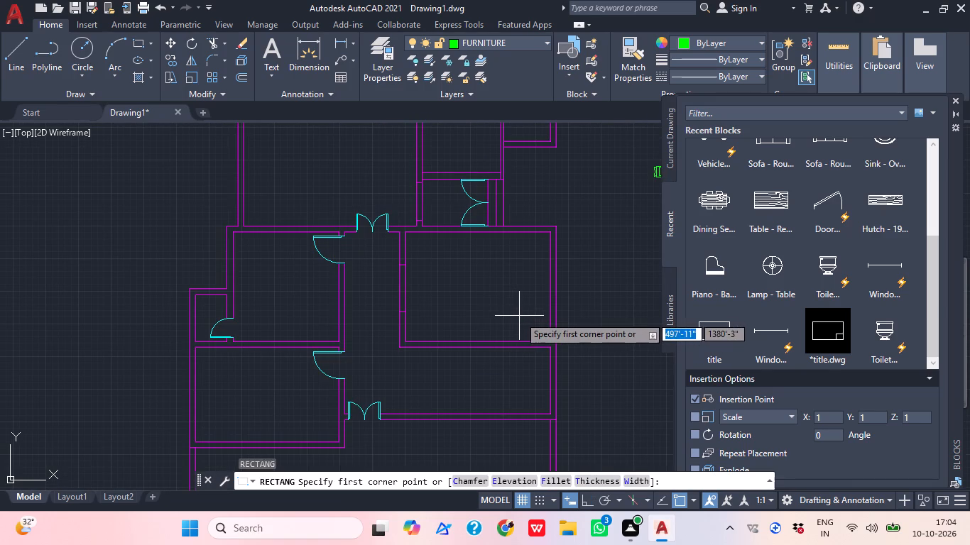
scroll(476, 277, up, 1)
middle_drag(476, 277, 496, 282)
scroll(477, 277, down, 1)
scroll(484, 288, up, 1)
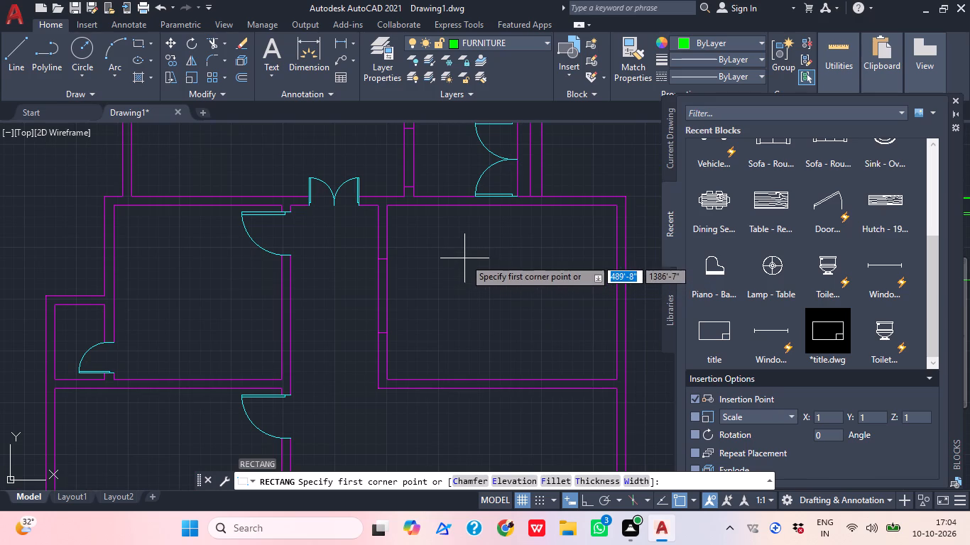
click(464, 258)
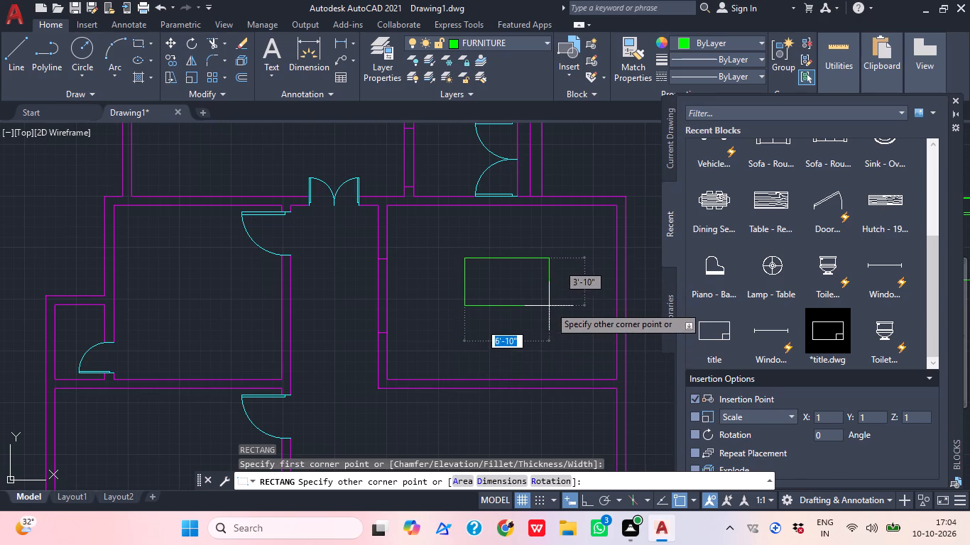
click(543, 309)
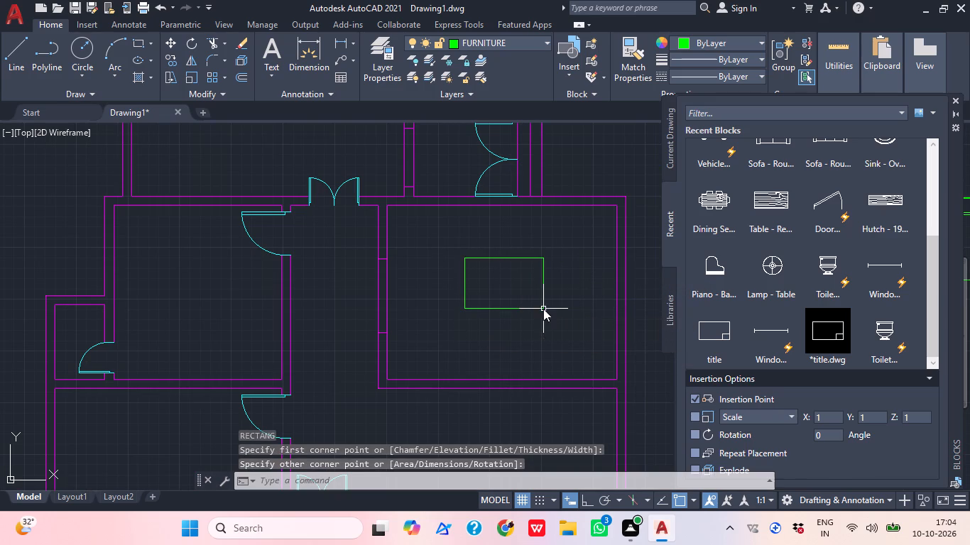
Offset the new table rectangle 3" inward to form its inner border.
text(O)
key(space)
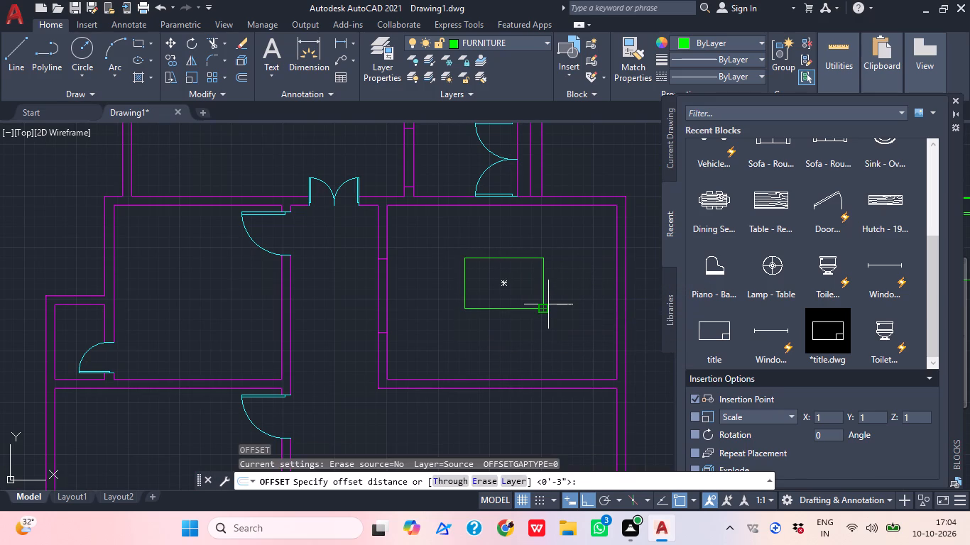
text(3")
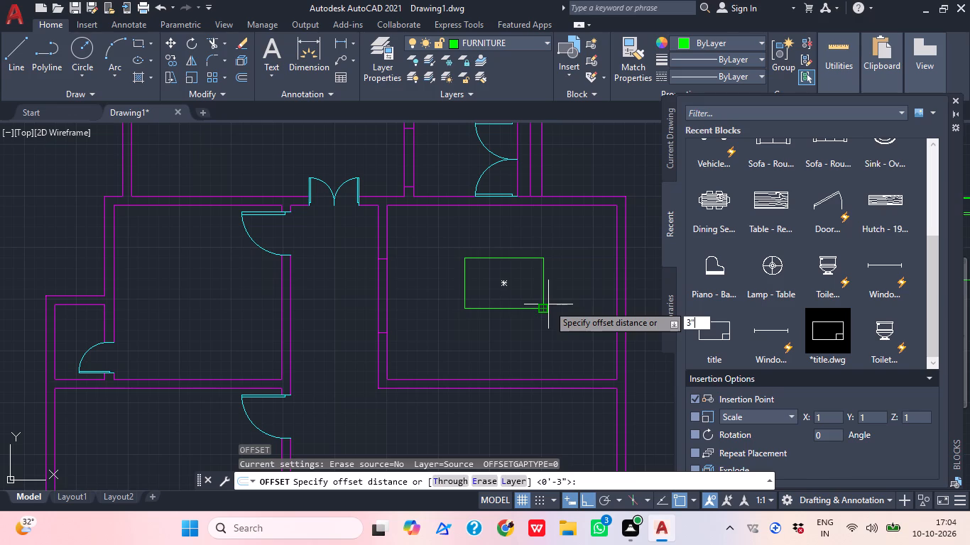
key(Return)
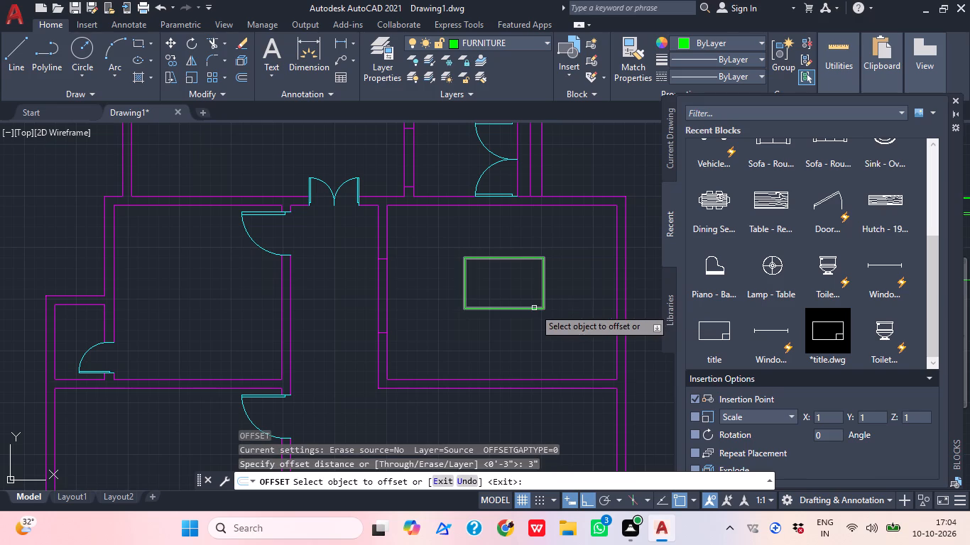
click(534, 308)
click(528, 297)
middle_drag(547, 276, 556, 292)
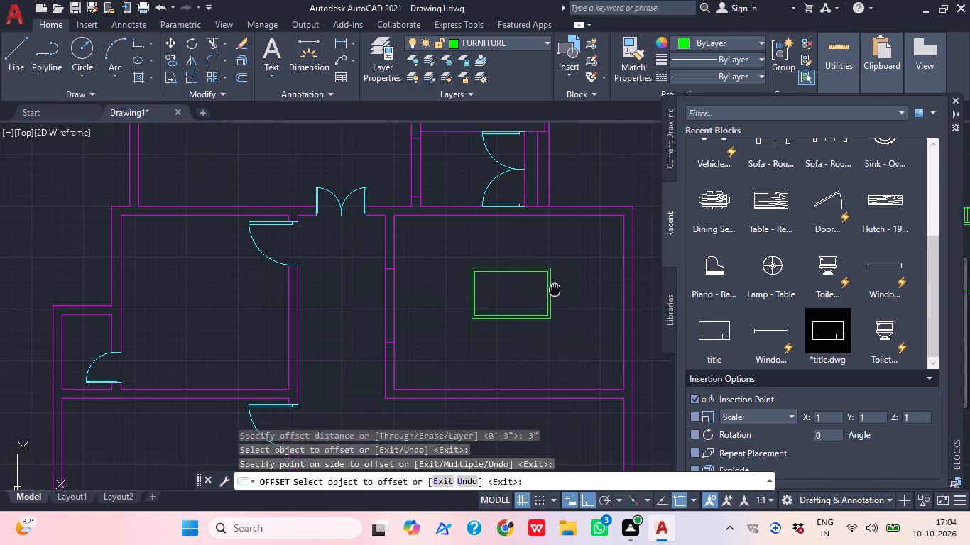
middle_drag(556, 292, 561, 321)
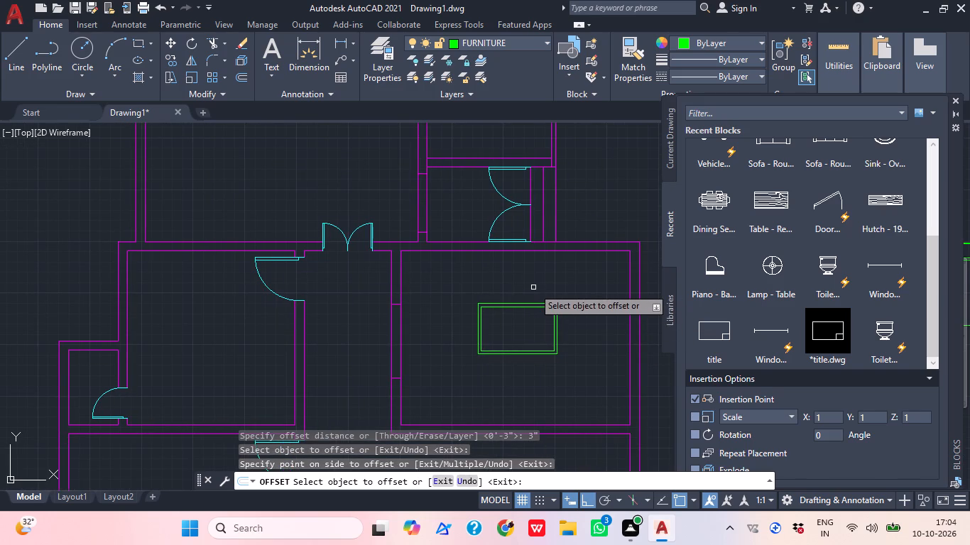
key(Escape)
Insert the three-seat round-back sofa block outside the house, just northeast of the room with the table, and close the block library.
middle_drag(526, 312, 497, 285)
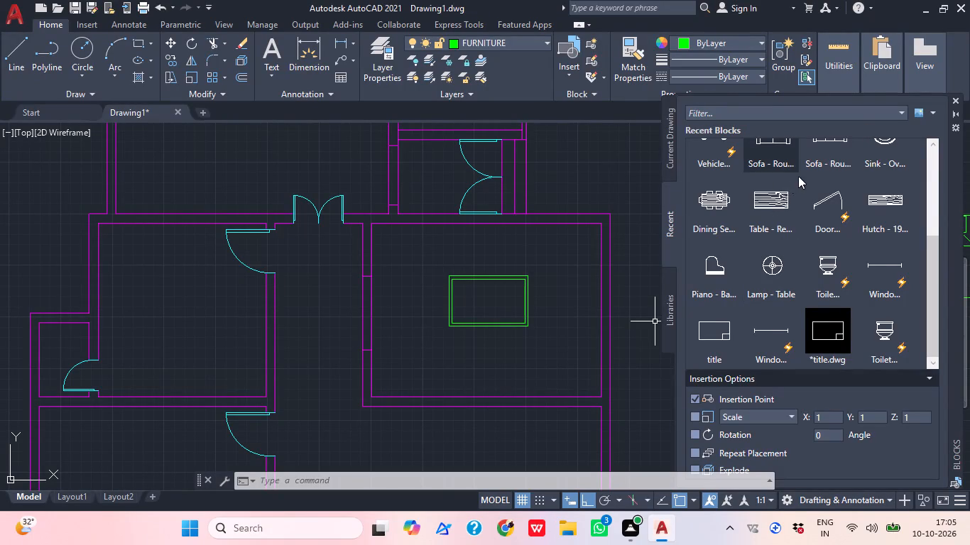
scroll(800, 175, up, 1)
drag(825, 177, 611, 172)
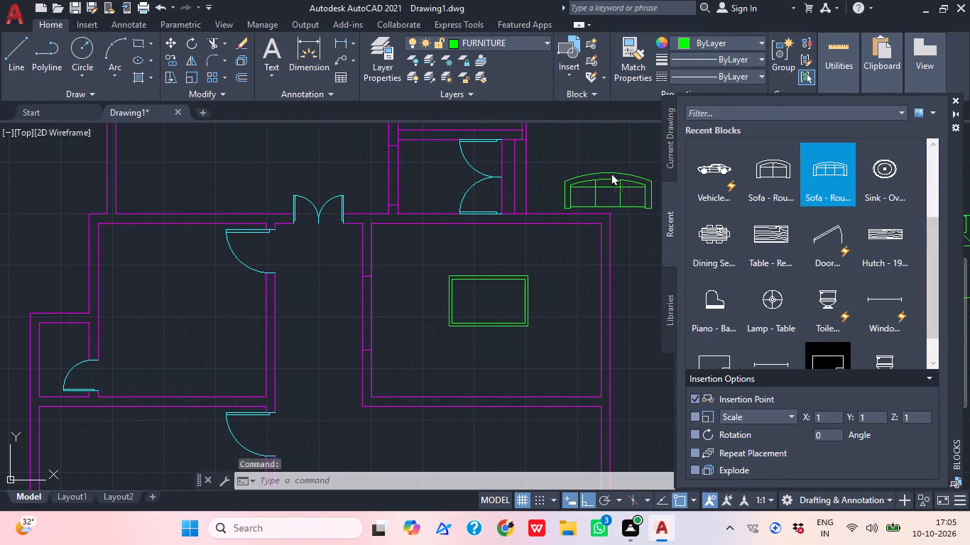
drag(611, 172, 600, 166)
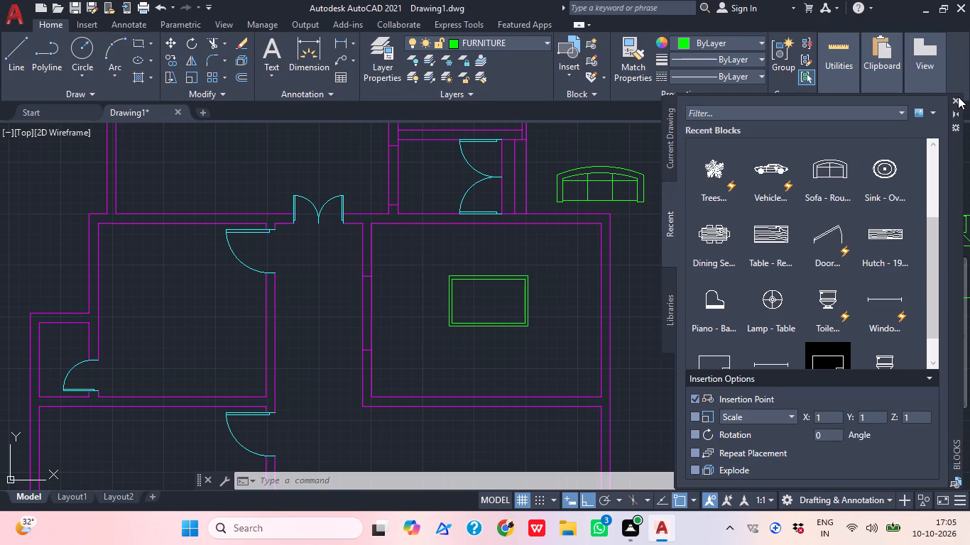
click(958, 97)
Draw a sofa outline in the table room: an arm about 2'-9" out from the east wall, continuing about 9'-7" south along that wall.
middle_drag(862, 212, 871, 224)
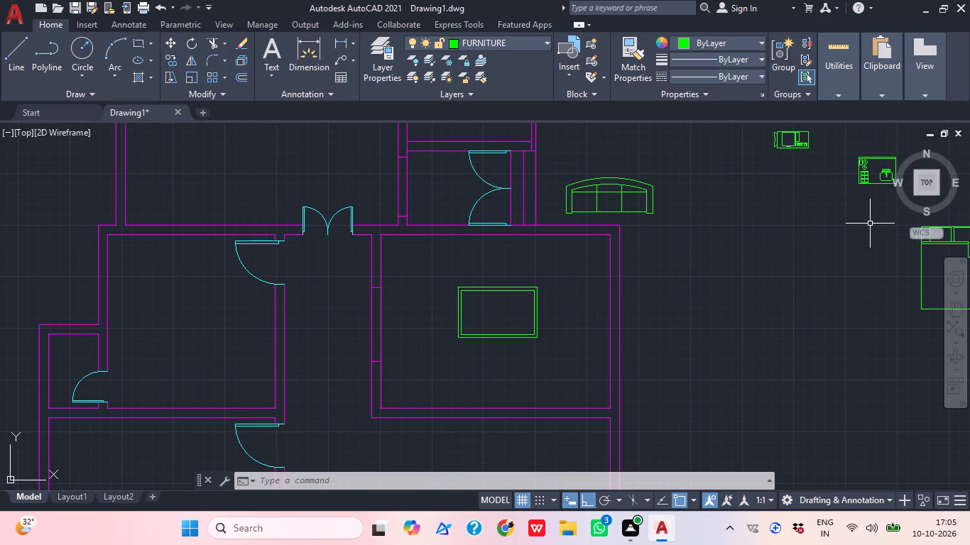
middle_click(680, 279)
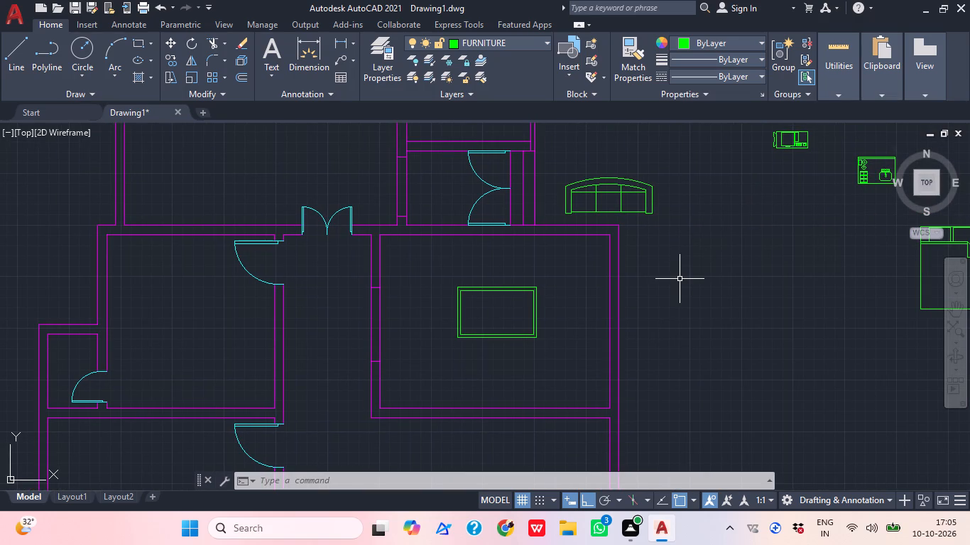
text(L)
key(space)
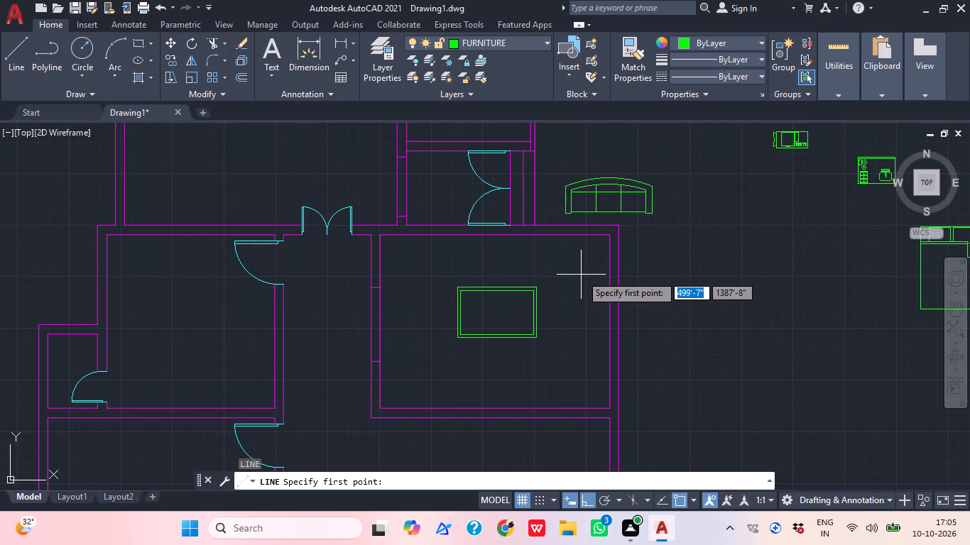
click(575, 273)
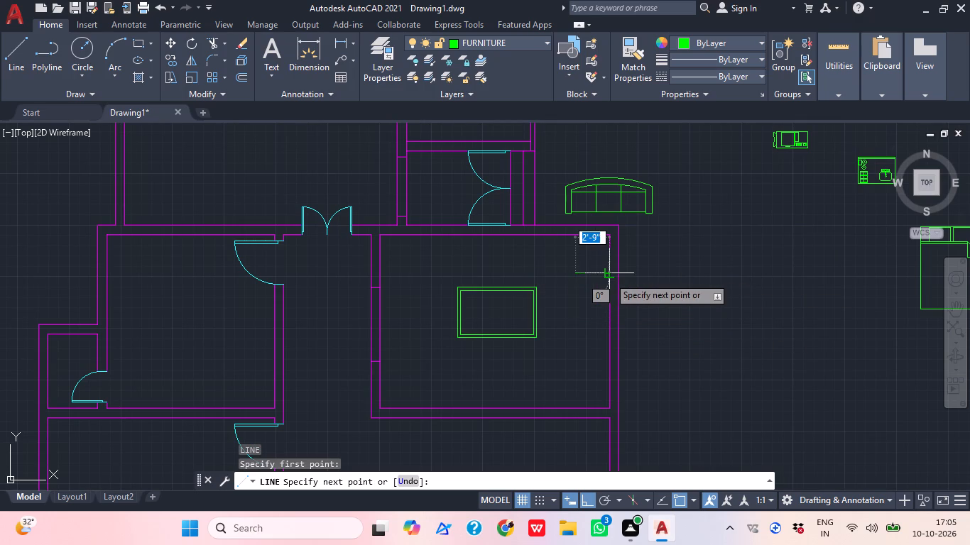
middle_drag(610, 277, 617, 243)
scroll(616, 241, up, 2)
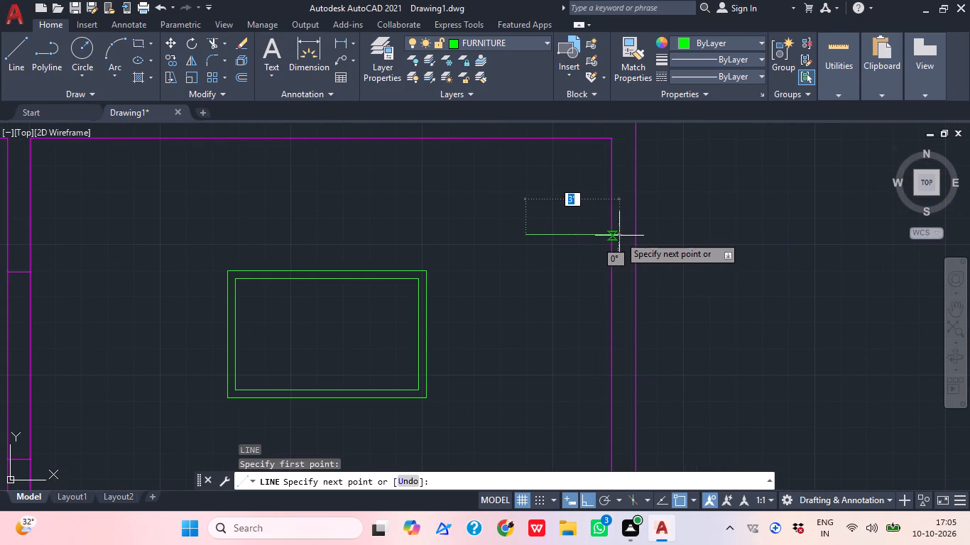
click(614, 236)
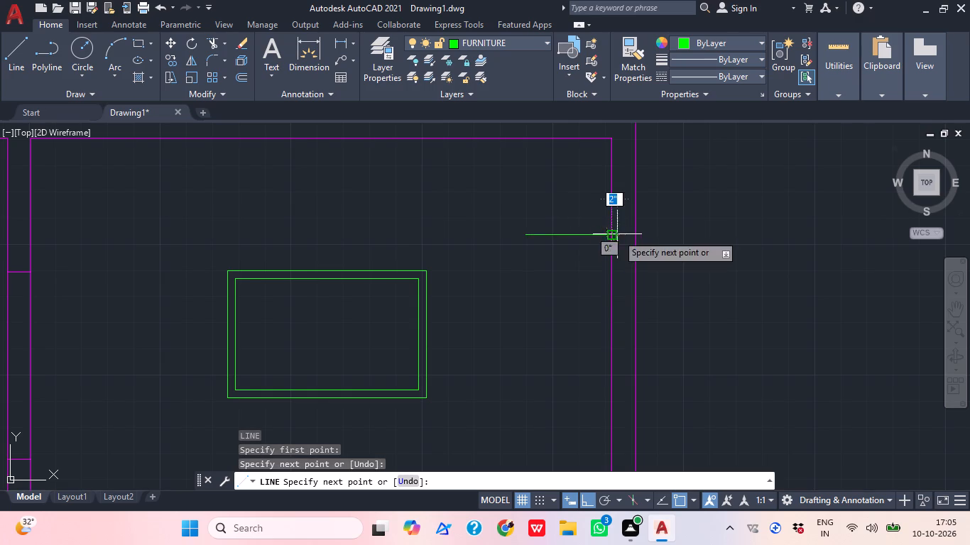
scroll(623, 234, down, 1)
middle_drag(625, 234, 652, 149)
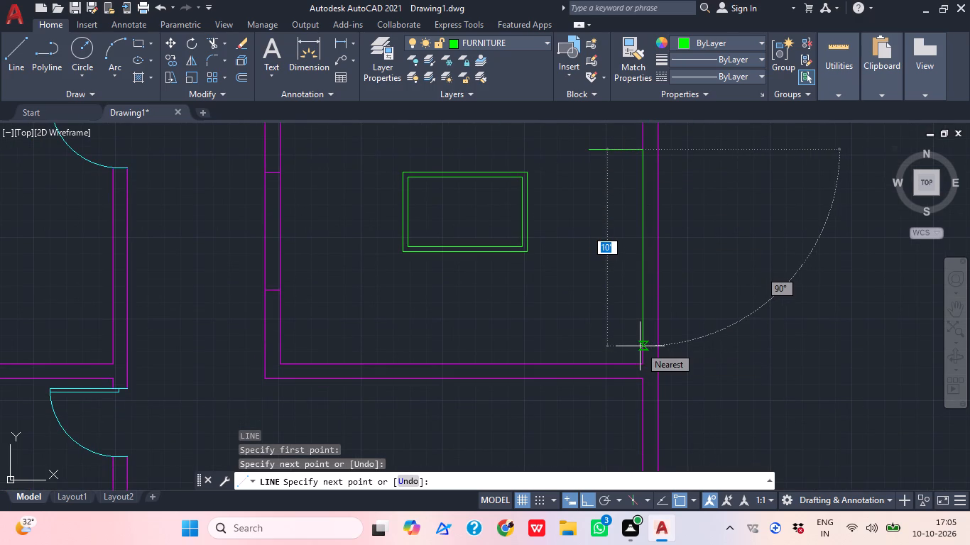
scroll(638, 338, up, 1)
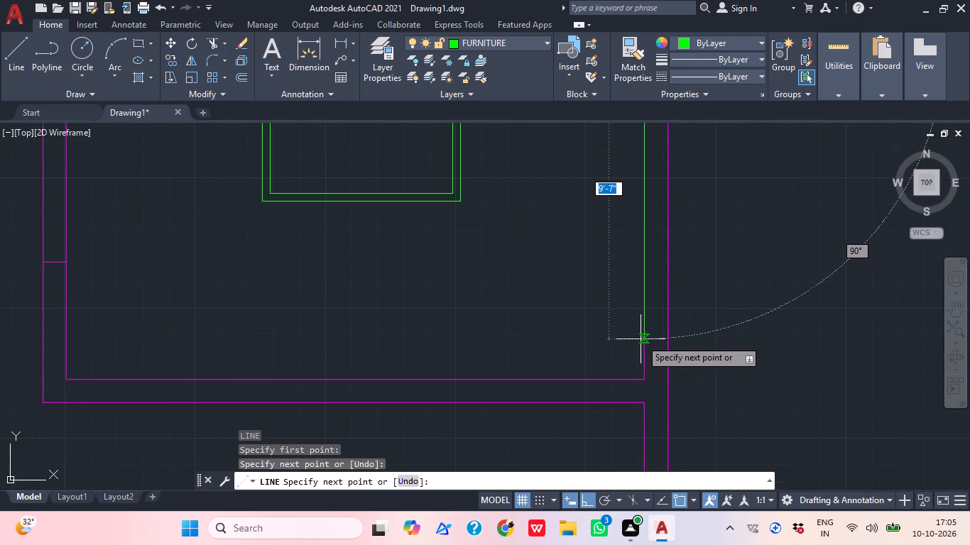
click(640, 336)
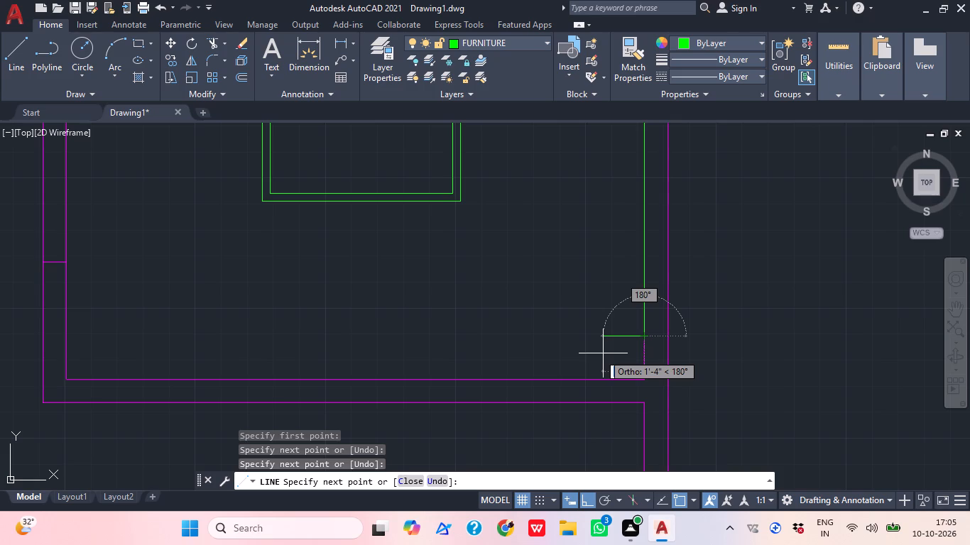
key(Escape)
Draw the sofa's south outline with an arm about 2' long down to the south wall, continuing east along it to just short of the corner.
text(L)
key(space)
scroll(604, 353, down, 1)
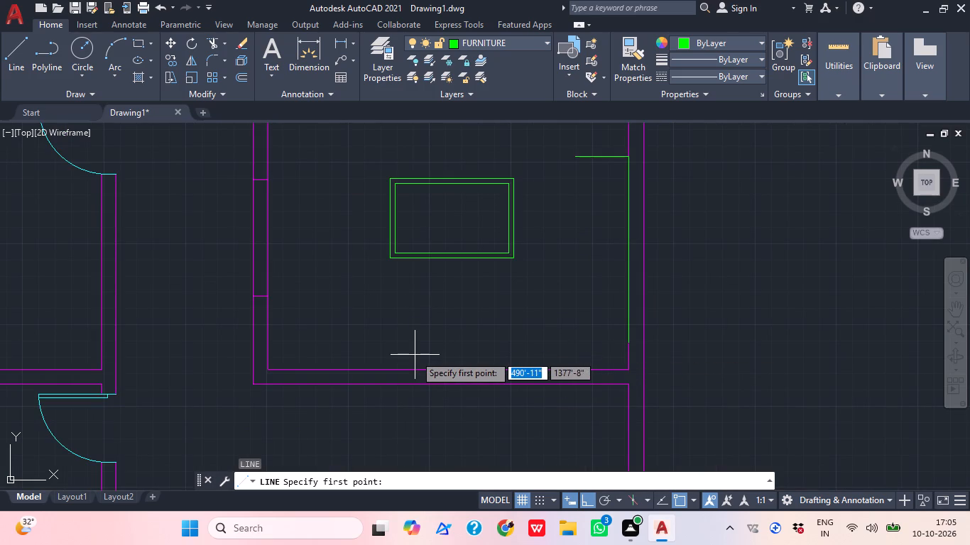
click(364, 331)
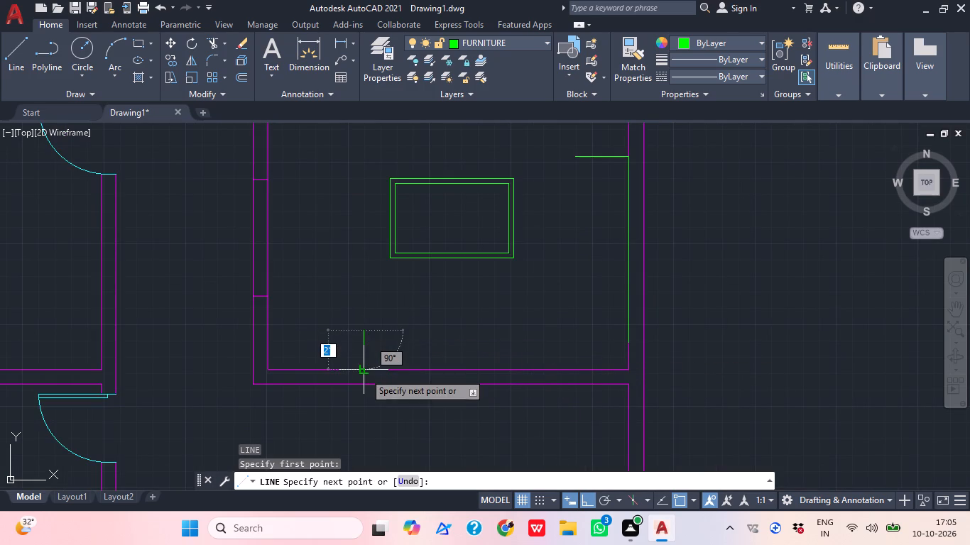
click(366, 373)
click(594, 371)
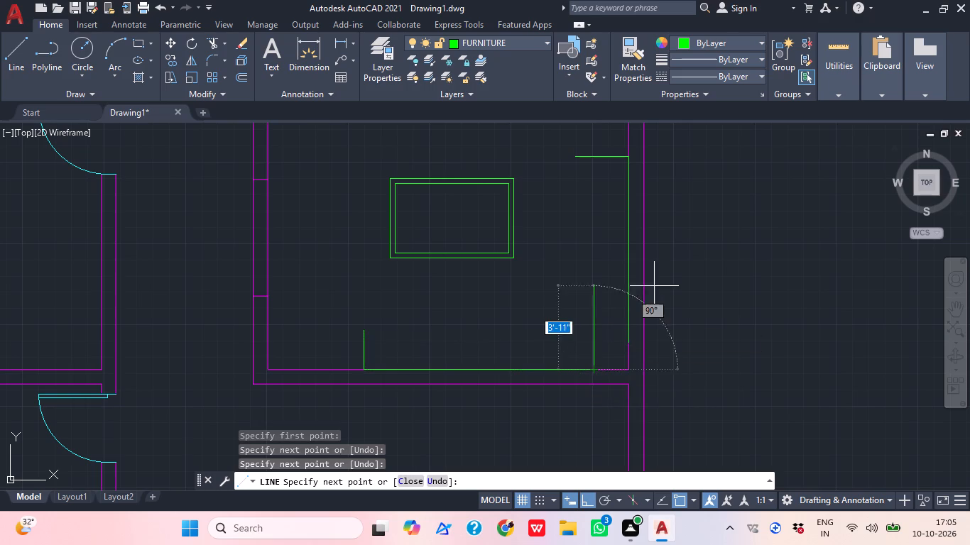
key(Escape)
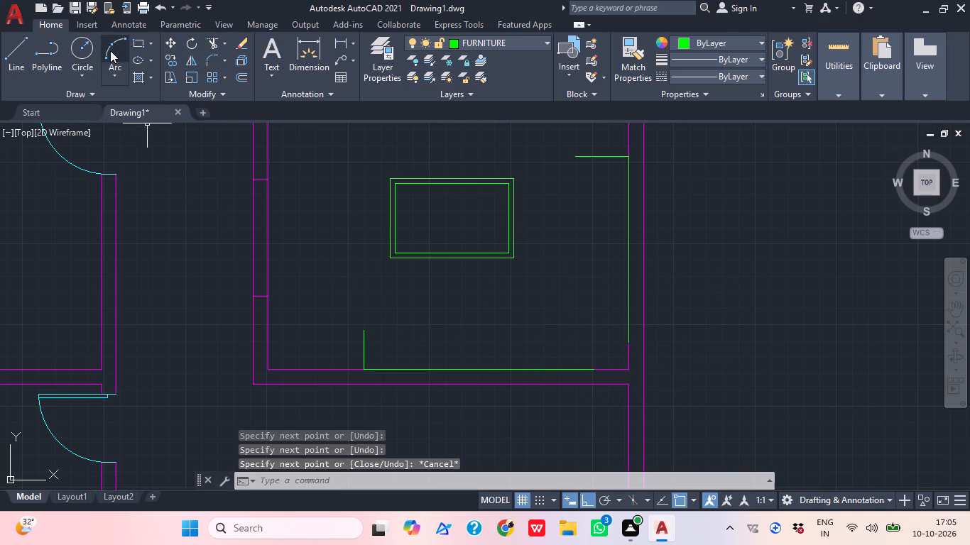
Draw a three-point arc from the south outline's east end through the east outline's lower end, ending farther up the east wall.
click(109, 50)
scroll(556, 360, up, 1)
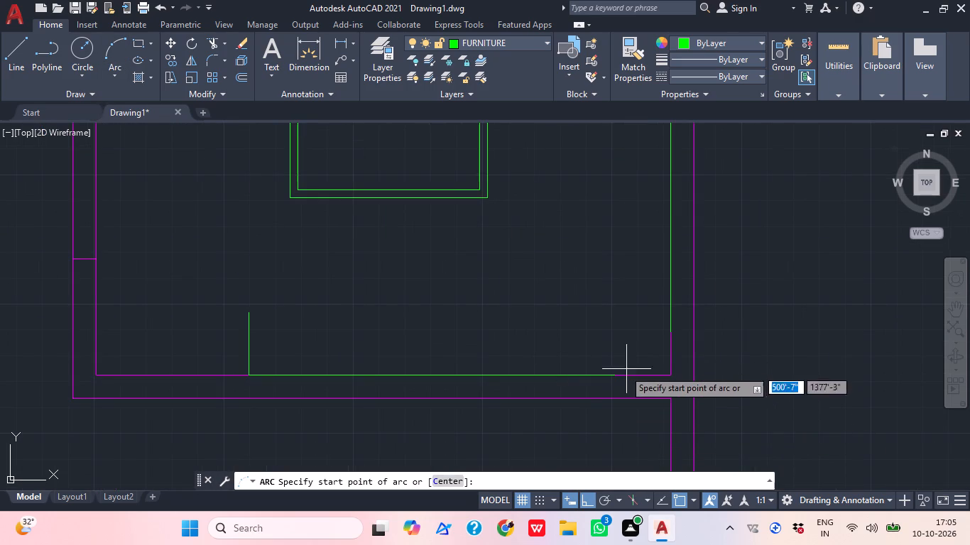
click(610, 380)
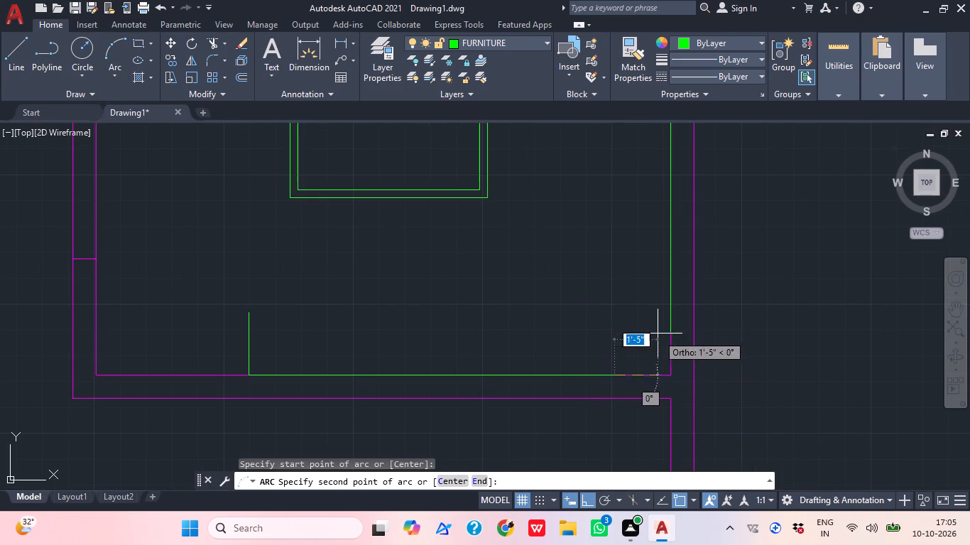
click(667, 329)
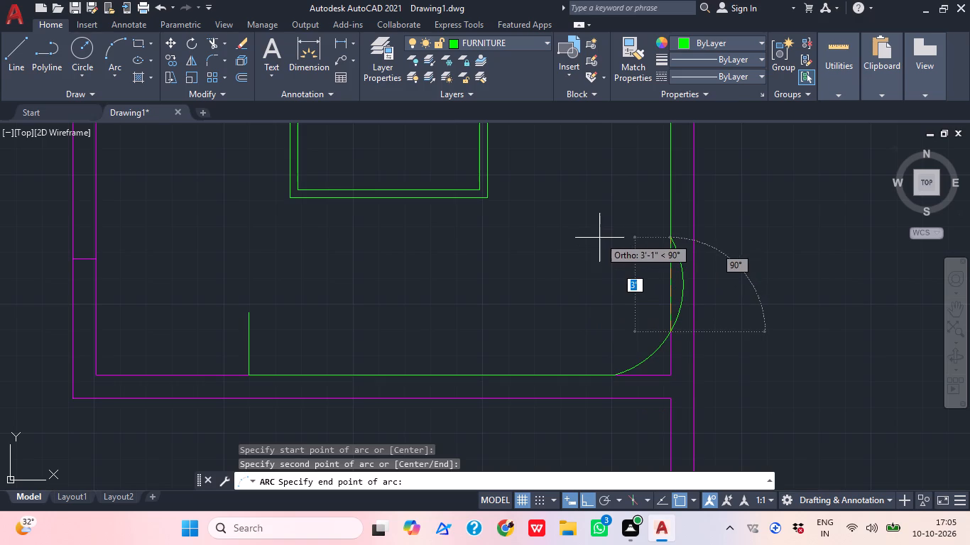
click(599, 238)
Trim off the part of the corner arc that bulges past the east wall outline.
text(TR)
key(space)
click(677, 302)
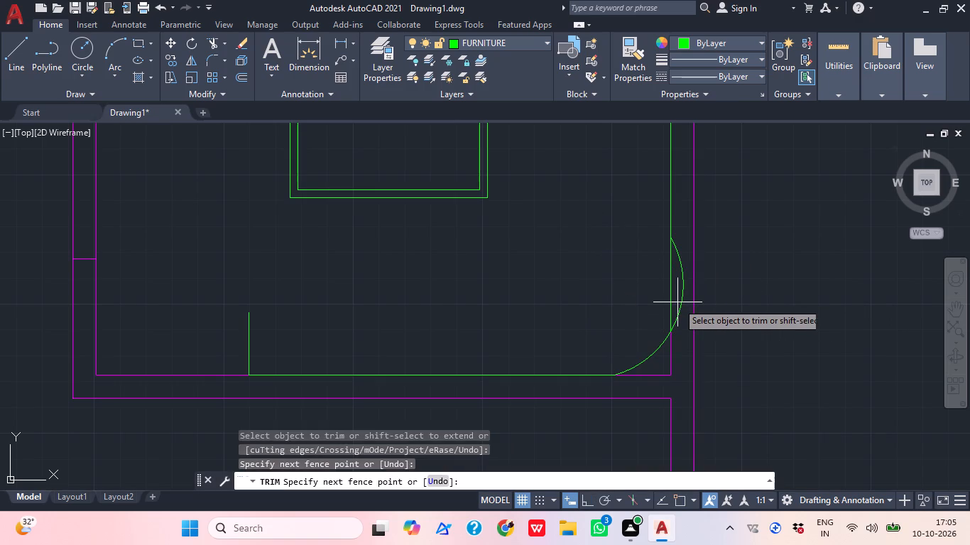
click(681, 308)
key(Escape)
Draw the east sofa section's front edge south from its north arm, parallel to the wall, and close it across to the wall outline.
scroll(590, 312, down, 1)
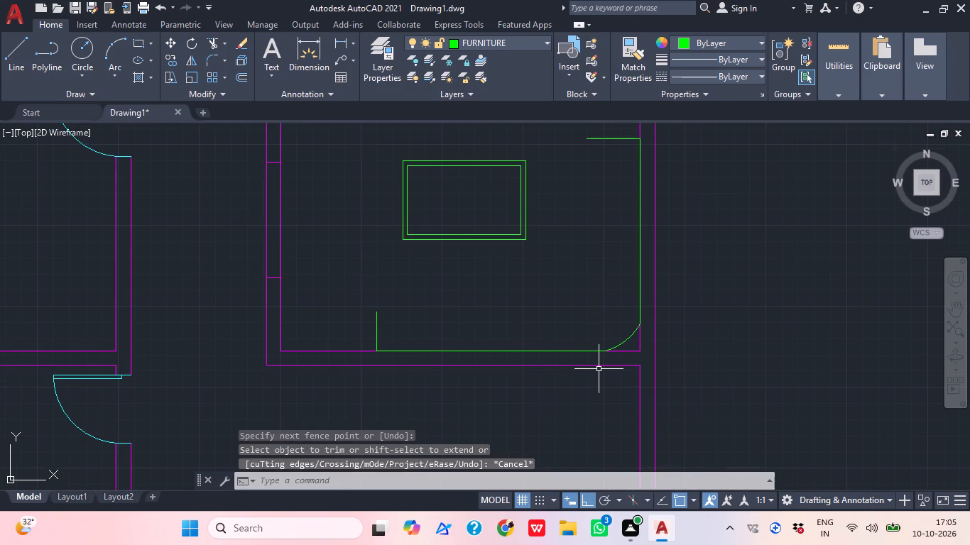
middle_click(495, 376)
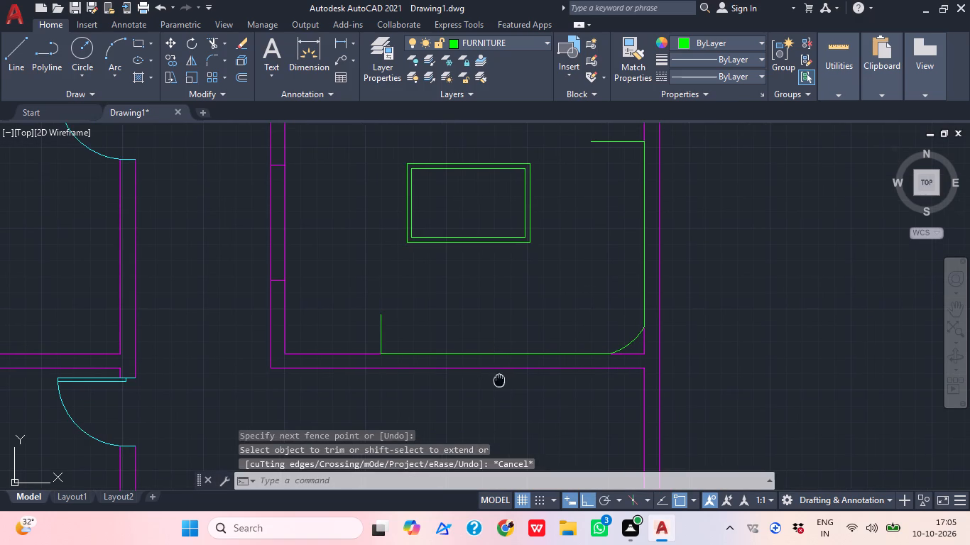
scroll(393, 362, up, 1)
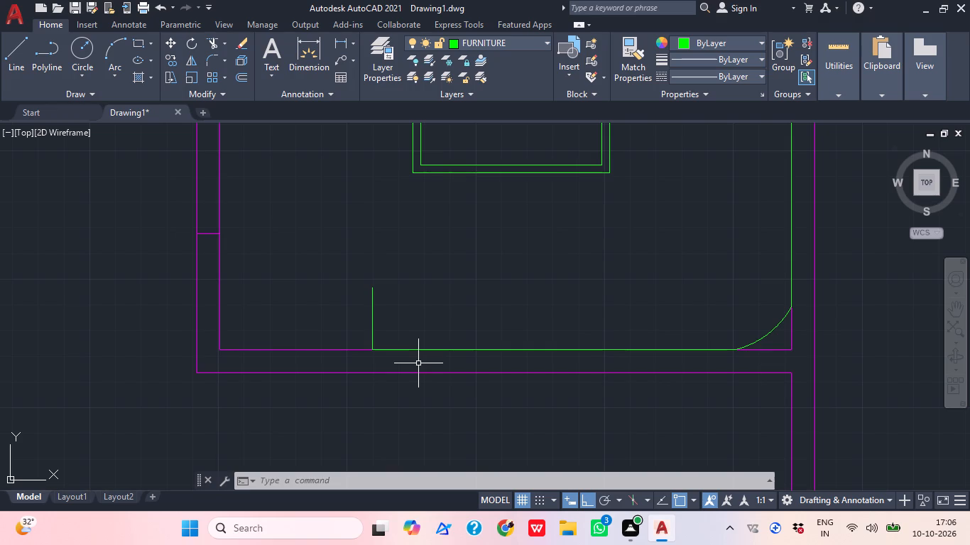
scroll(572, 329, down, 1)
middle_drag(582, 359, 577, 365)
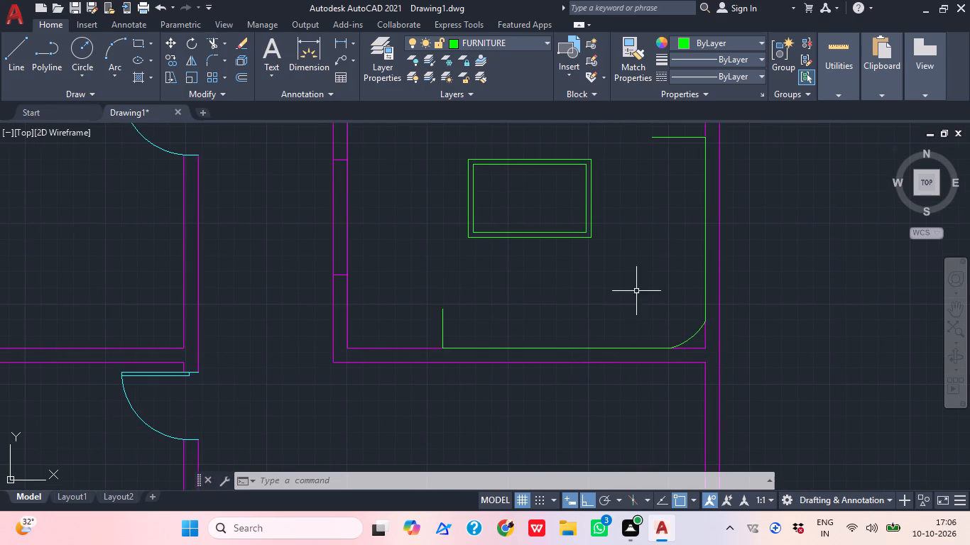
middle_drag(638, 290, 620, 321)
text(L)
key(space)
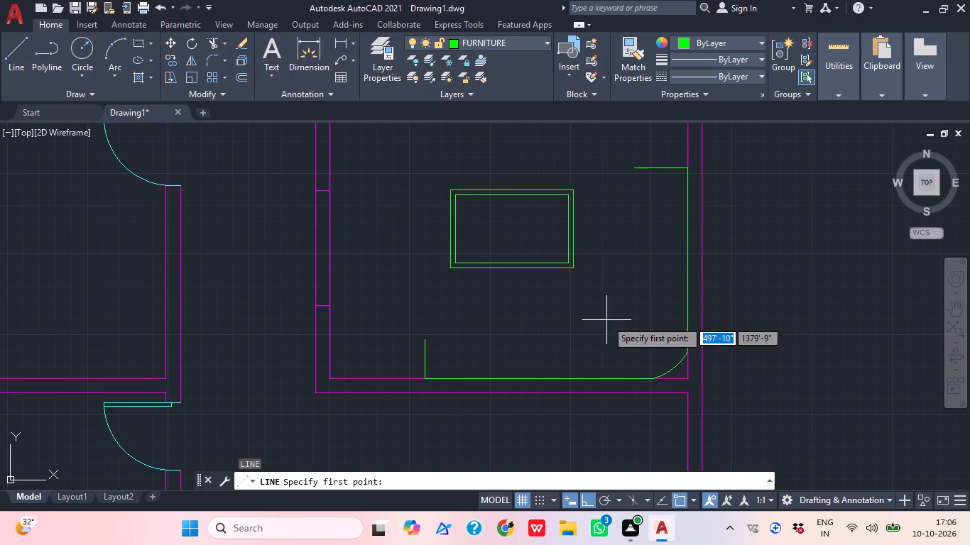
scroll(642, 168, up, 1)
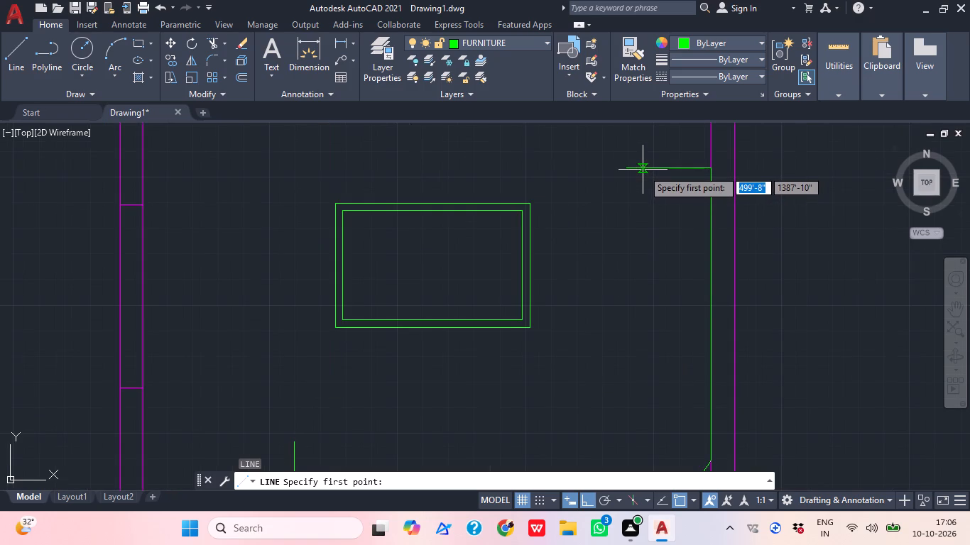
click(638, 167)
scroll(650, 216, down, 1)
middle_drag(648, 225, 646, 165)
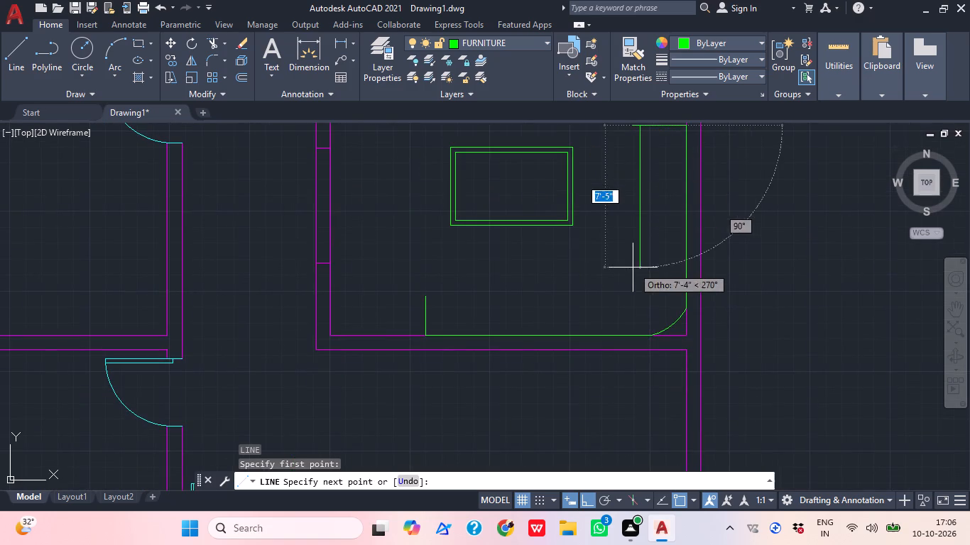
middle_drag(634, 268, 633, 296)
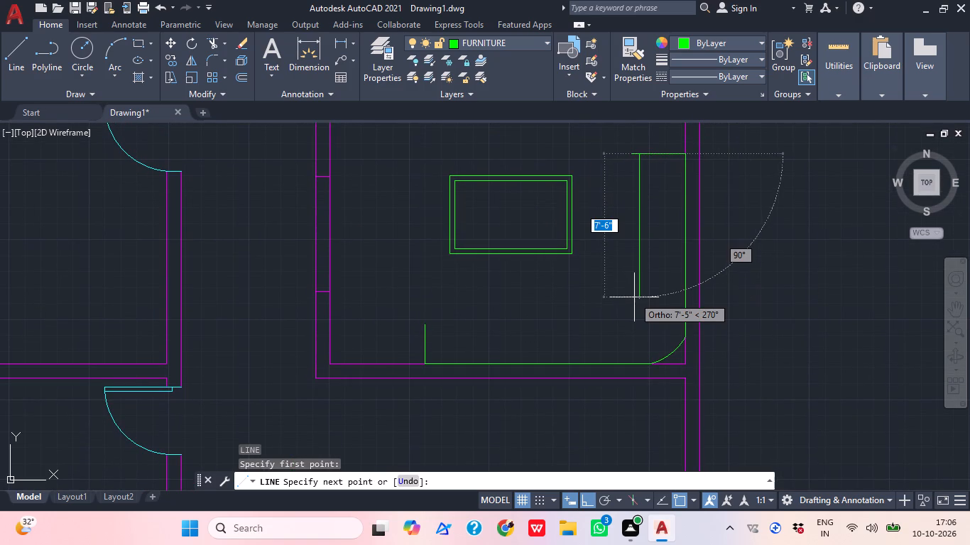
click(641, 320)
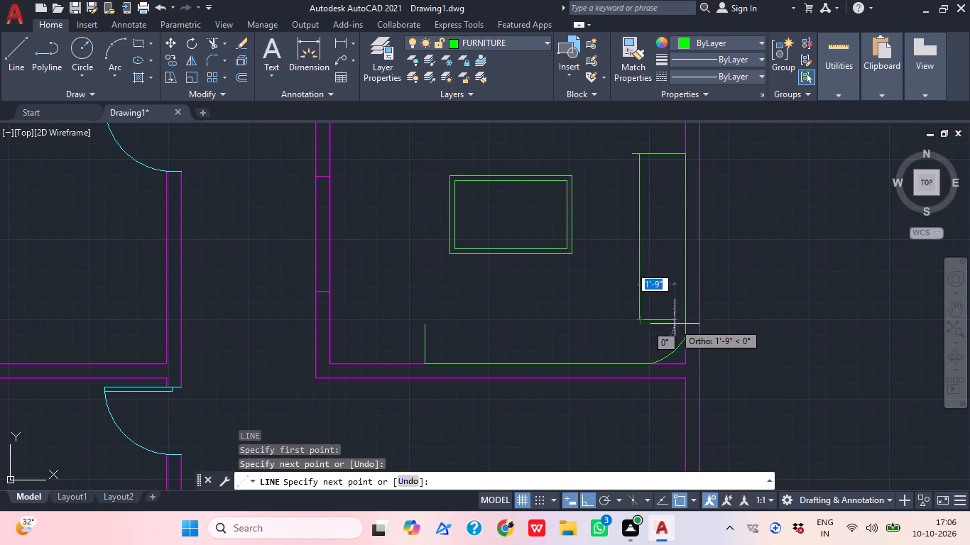
click(682, 319)
middle_drag(649, 356, 657, 392)
key(Escape)
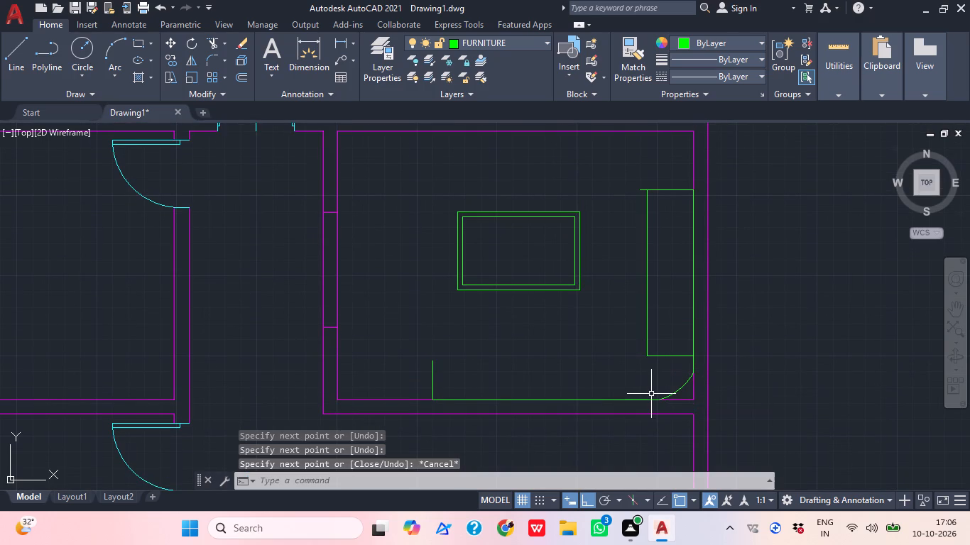
Draw the backrest line inside the east sofa section, parallel and close to the wall, from its north edge to its south edge.
text(L)
key(space)
scroll(675, 194, up, 1)
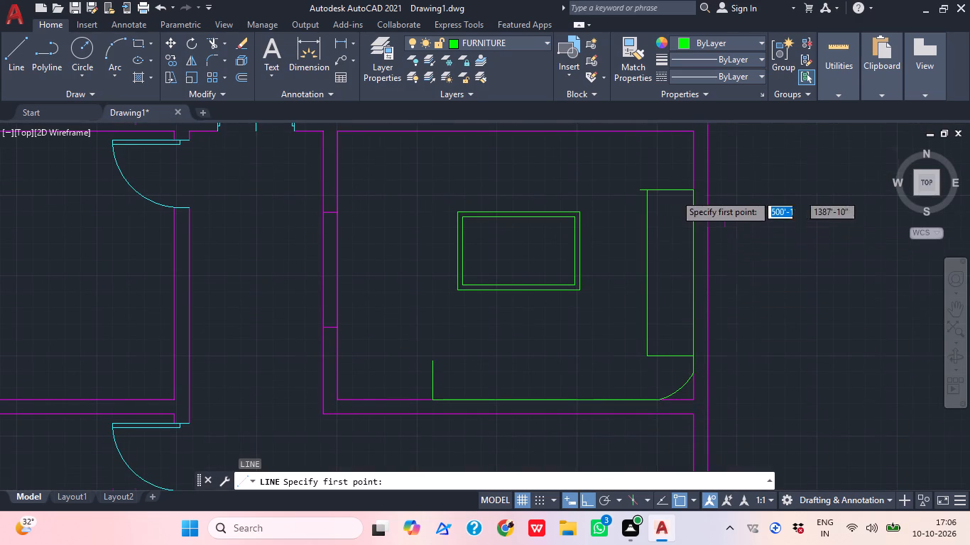
scroll(675, 194, up, 1)
drag(685, 187, 692, 190)
middle_drag(677, 303, 676, 202)
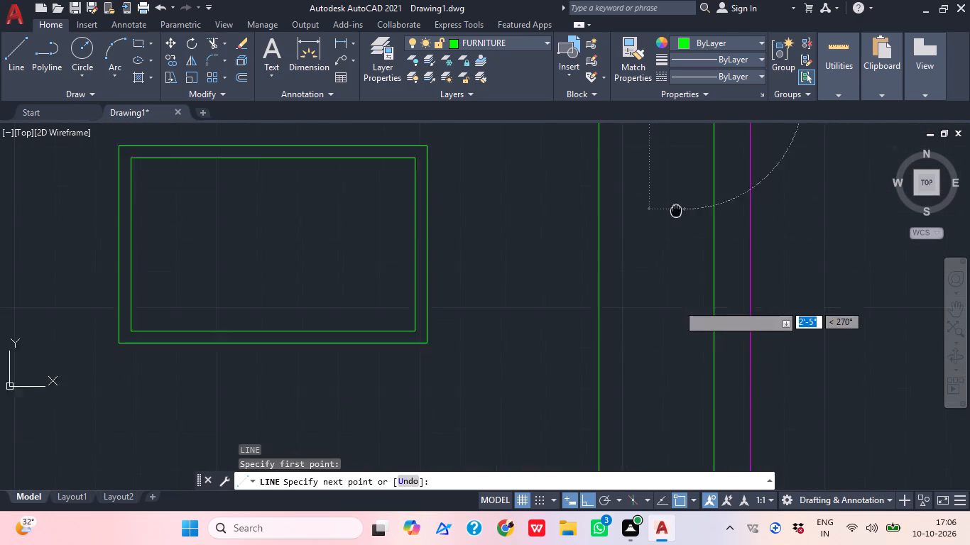
middle_drag(676, 202, 676, 189)
middle_drag(724, 337, 722, 323)
middle_drag(672, 366, 670, 288)
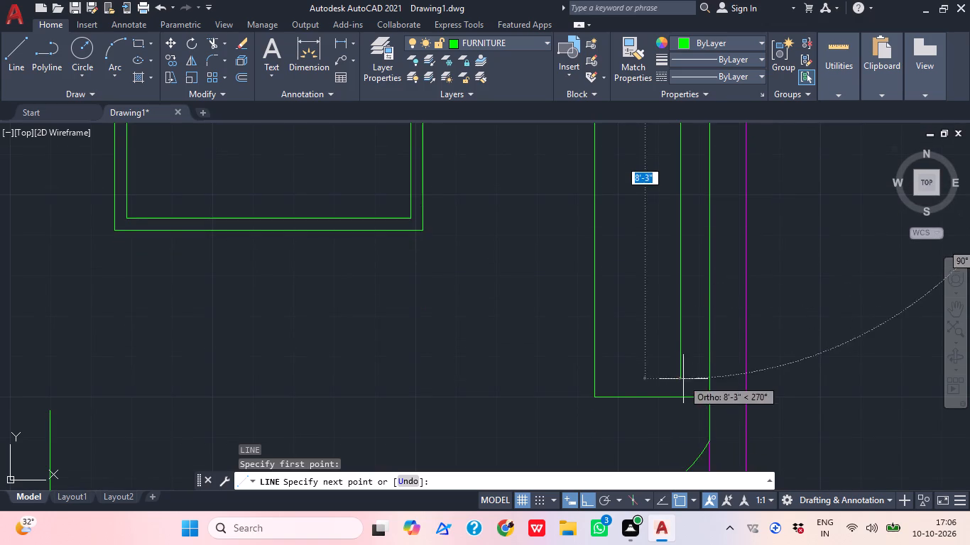
click(672, 393)
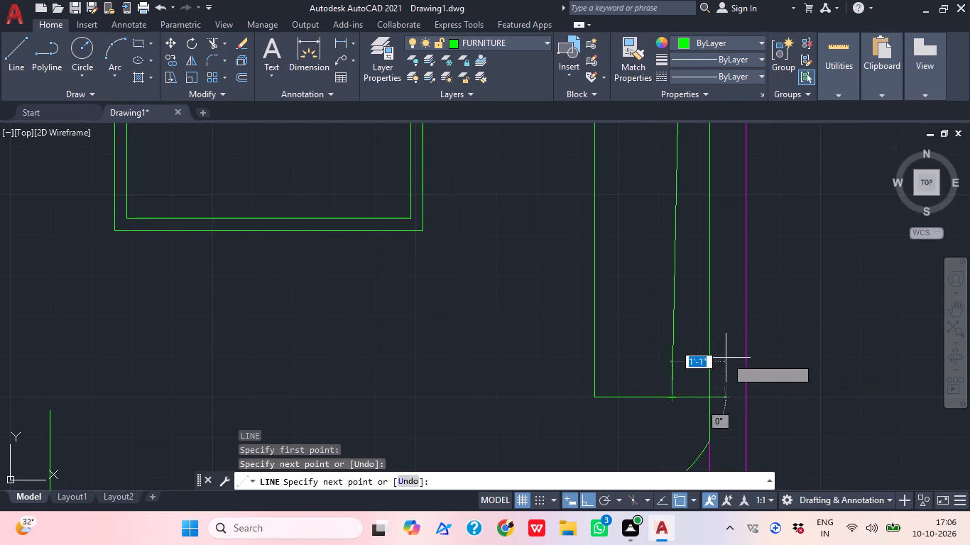
key(ctrl+z)
click(682, 396)
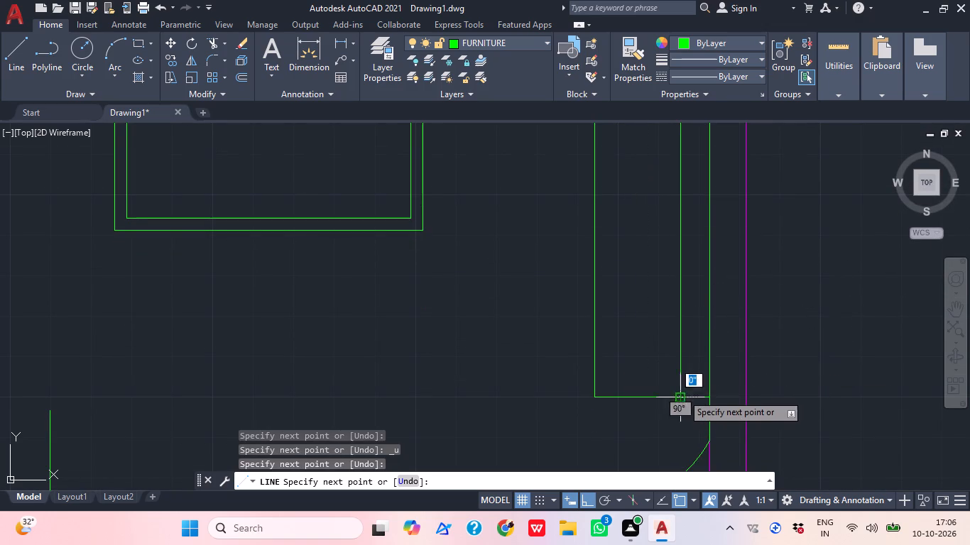
middle_drag(708, 372, 697, 436)
key(Escape)
scroll(682, 412, down, 2)
middle_drag(711, 386, 662, 407)
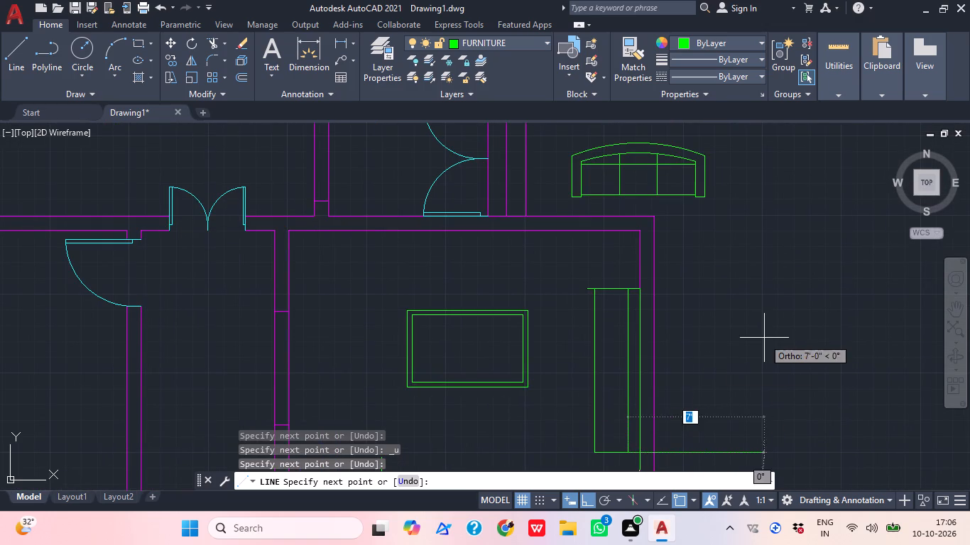
key(Escape)
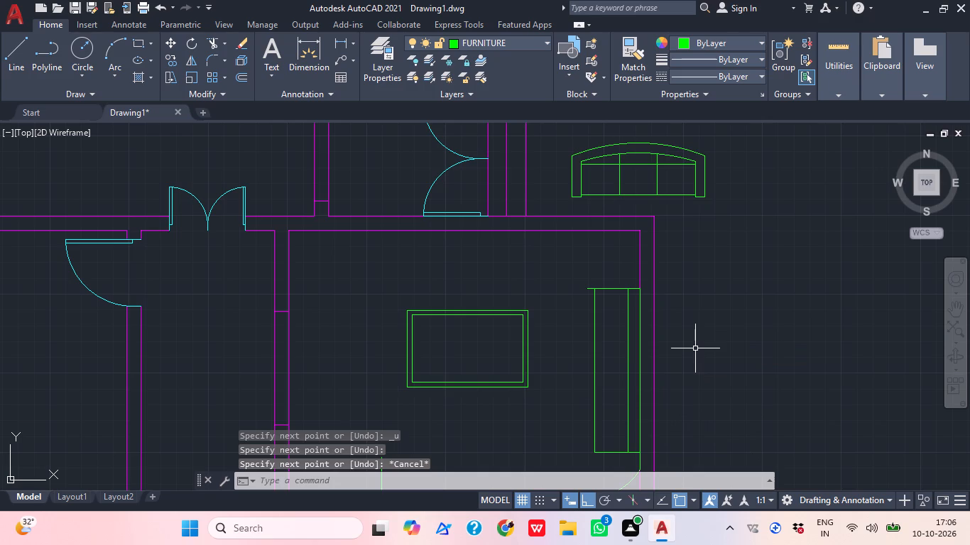
Draw two seat divider lines across the northern part of the east sofa section, from its front edge to the wall outline.
text(L)
key(space)
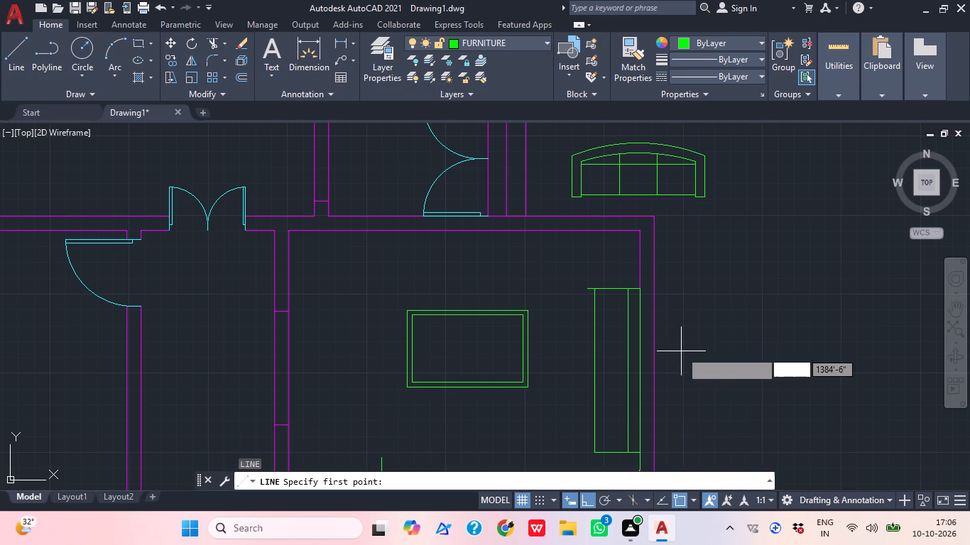
middle_drag(598, 319, 524, 251)
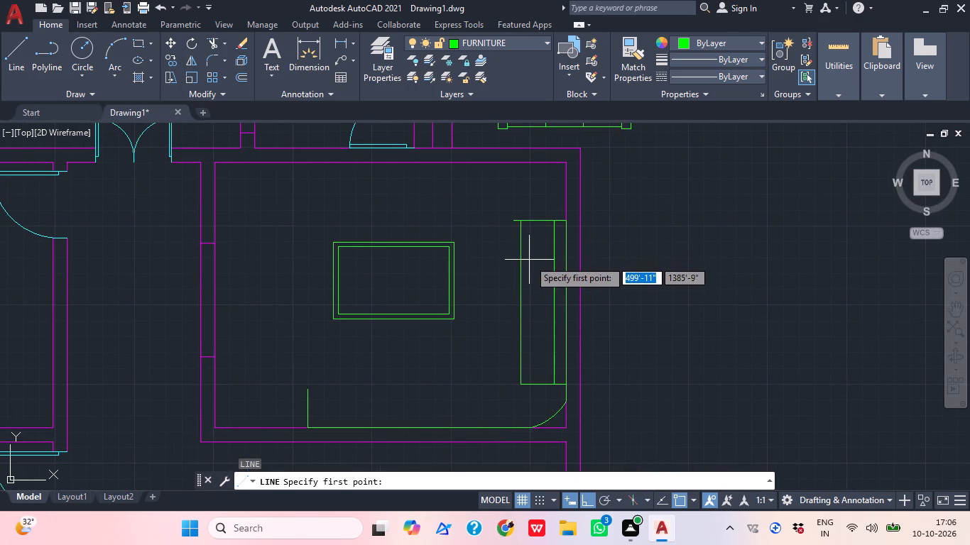
click(522, 252)
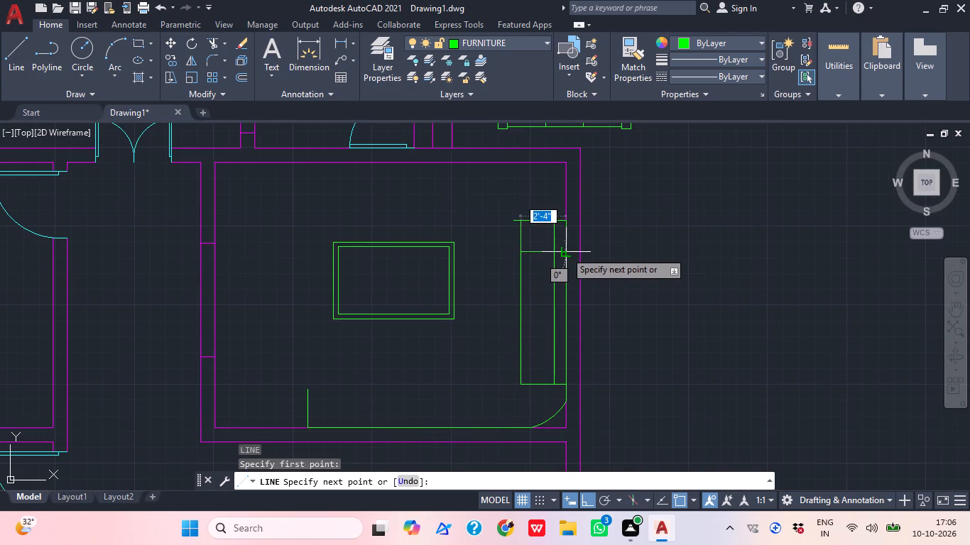
click(567, 251)
key(Escape)
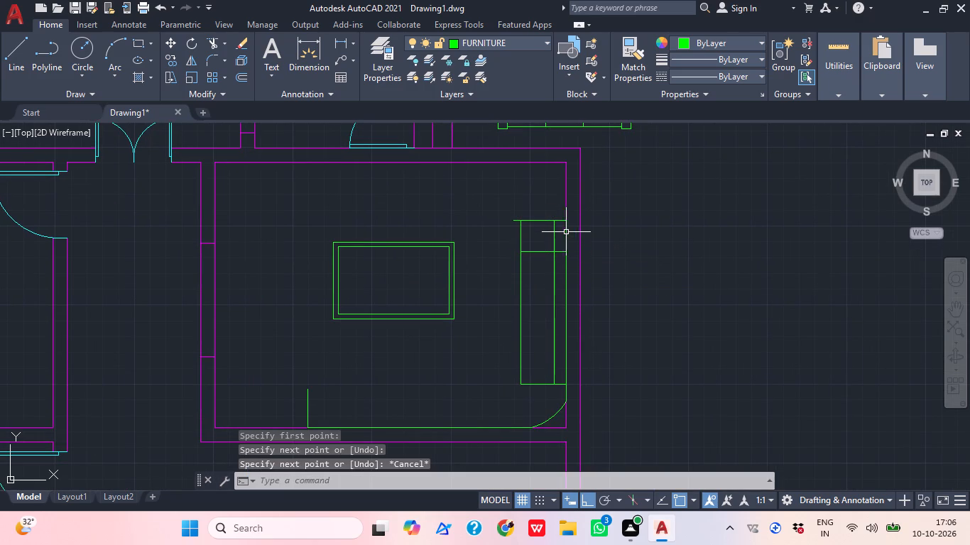
text(L)
key(space)
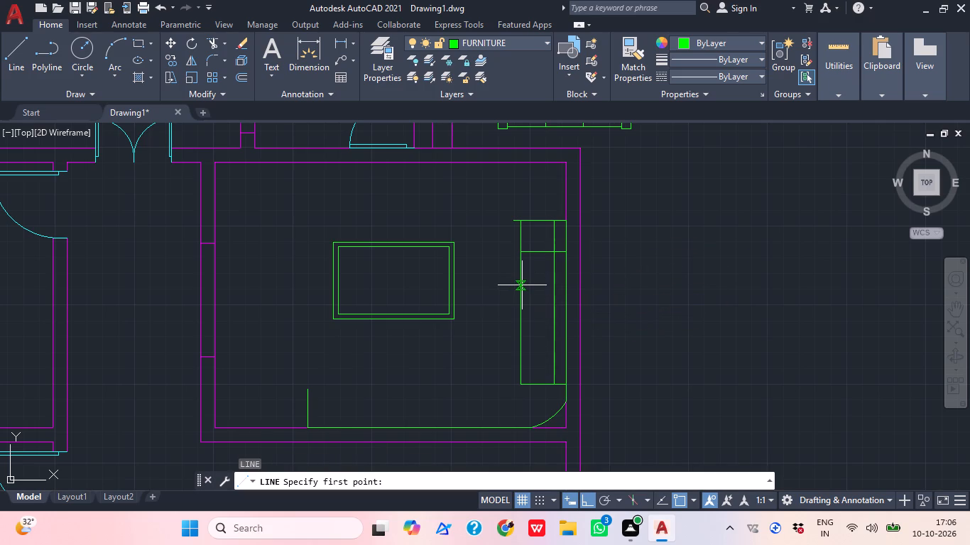
scroll(520, 283, up, 1)
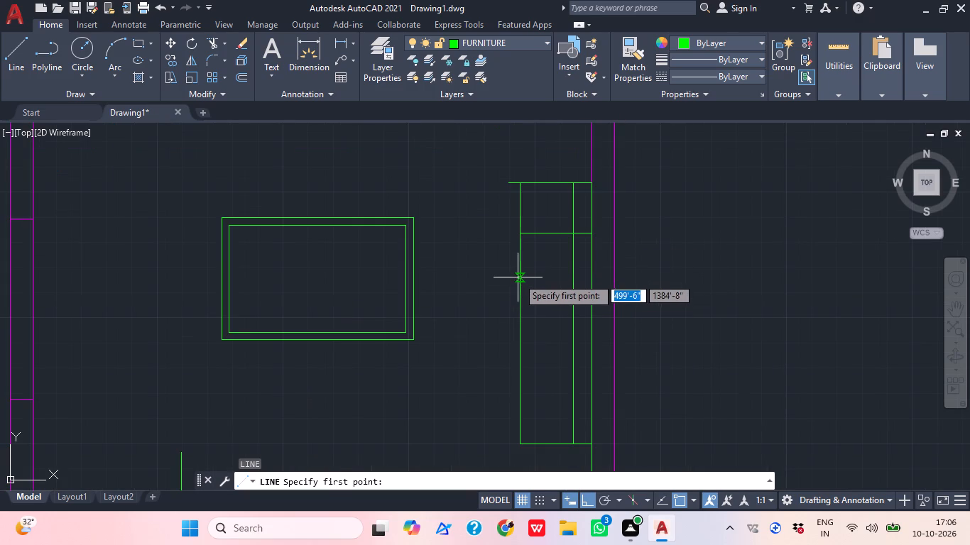
click(518, 277)
click(591, 276)
key(Escape)
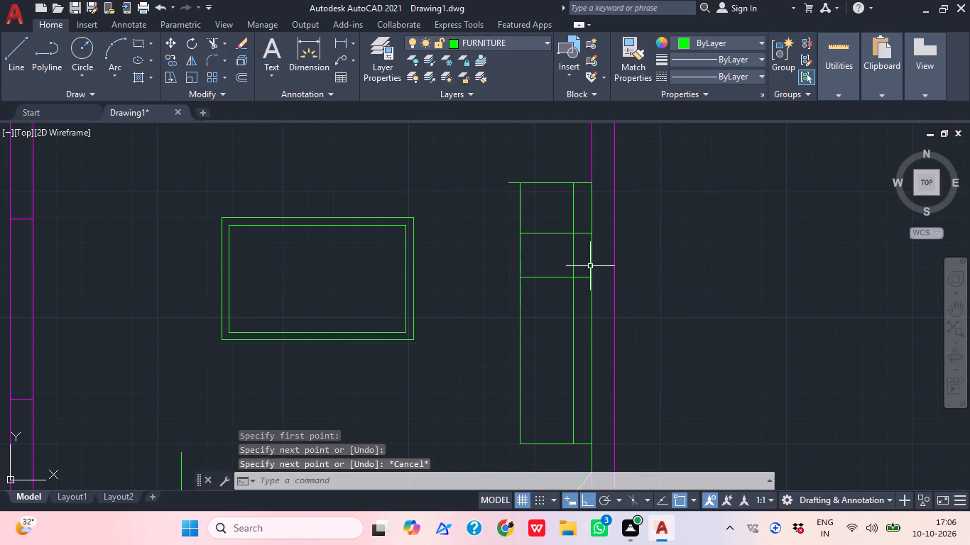
Draw three more evenly spaced seat dividers across the rest of the east sofa section, south of the first two.
text(L)
key(space)
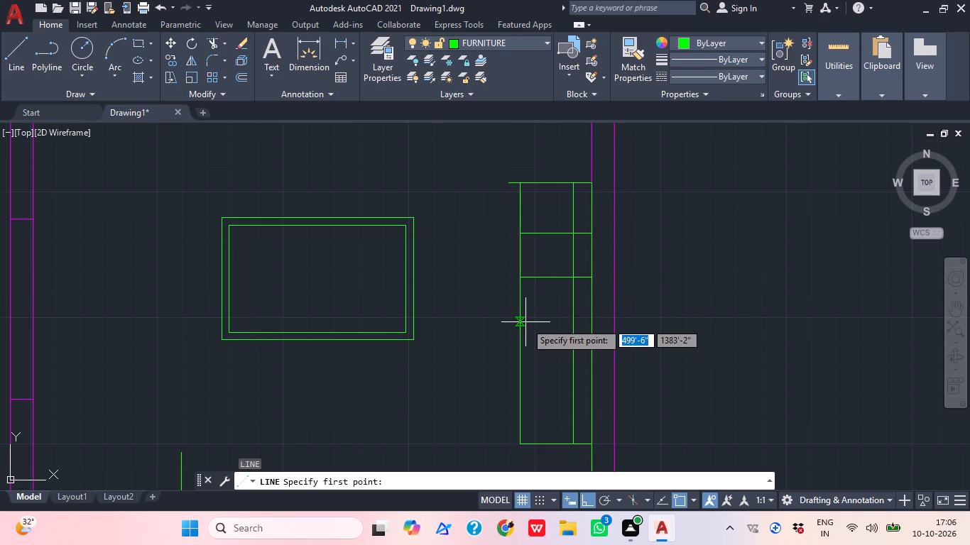
click(525, 323)
click(589, 319)
key(Escape)
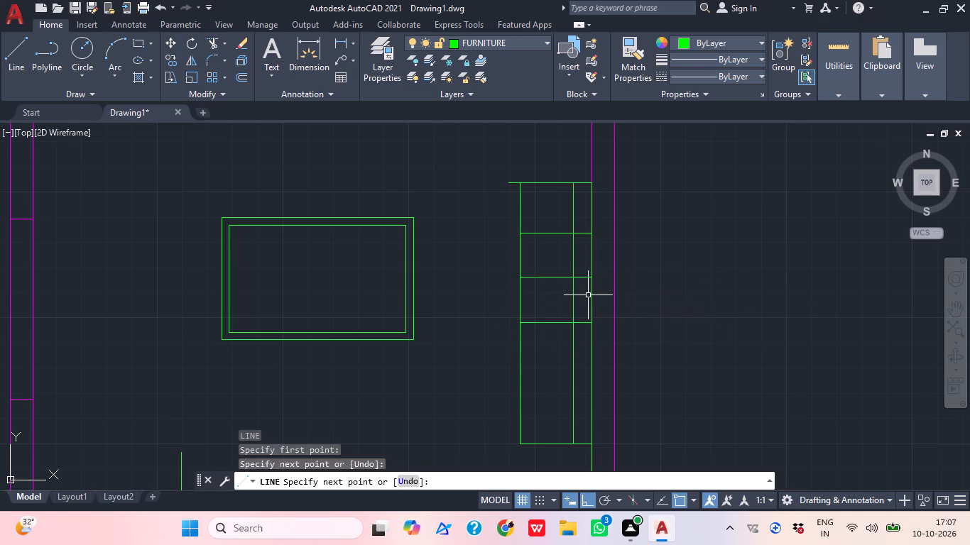
text(L)
key(space)
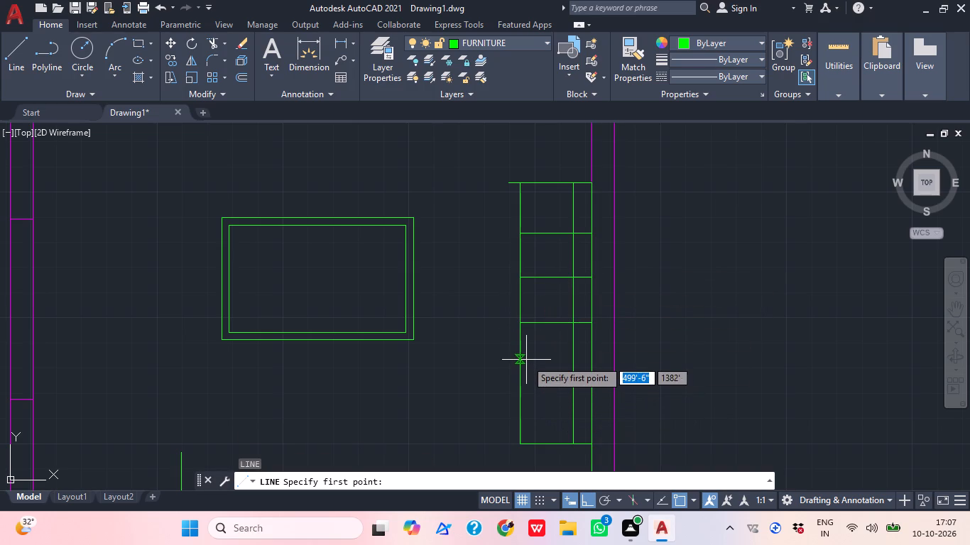
click(526, 365)
click(595, 368)
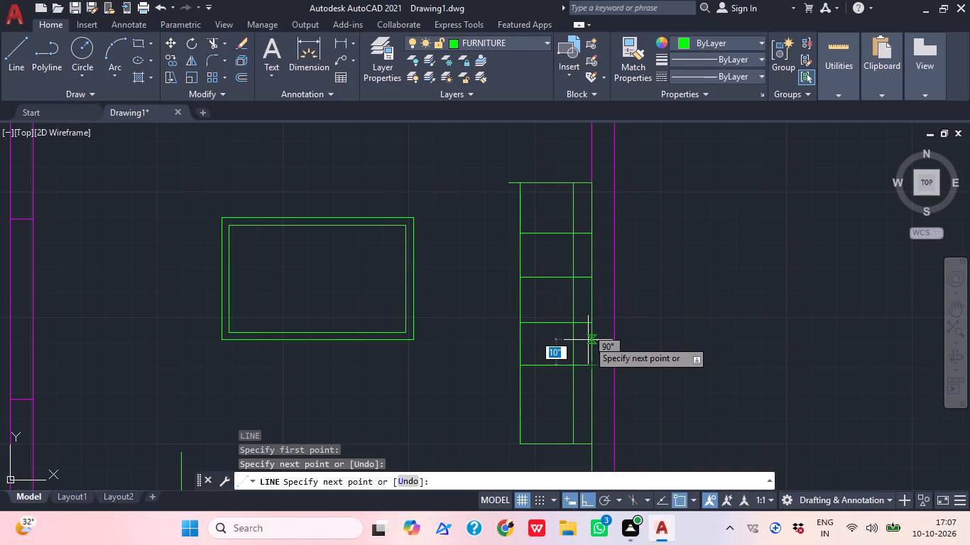
key(Escape)
text(L)
key(space)
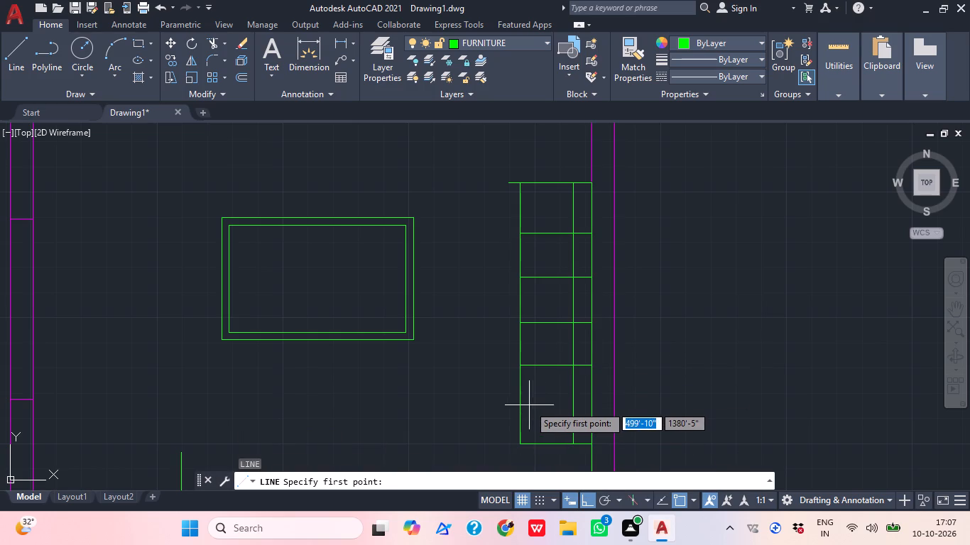
click(519, 406)
click(591, 406)
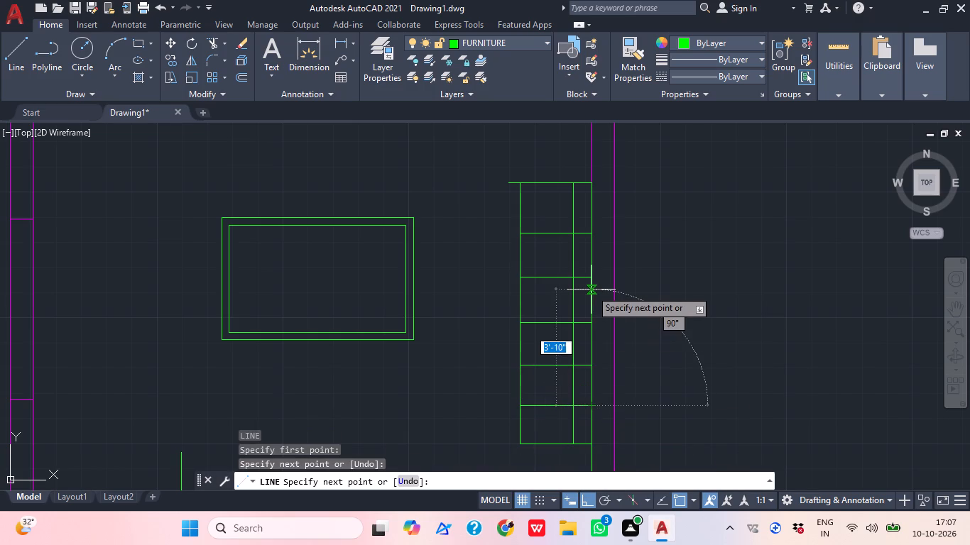
key(Escape)
Draw the south sofa section's front edge, about 11'-2" long, from its west arm east to align with the east section's front edge.
middle_drag(595, 302, 621, 273)
scroll(614, 296, down, 1)
middle_drag(609, 337, 626, 294)
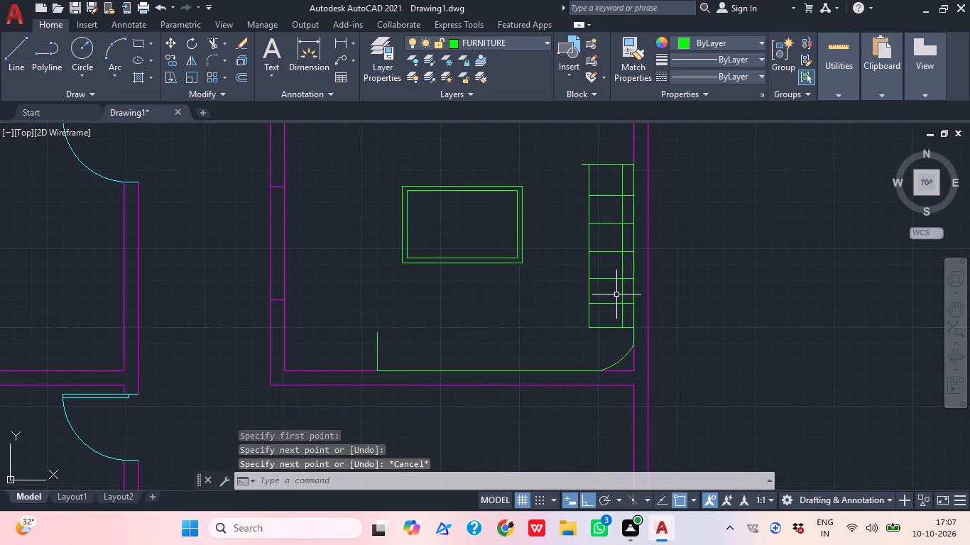
middle_drag(719, 297, 701, 338)
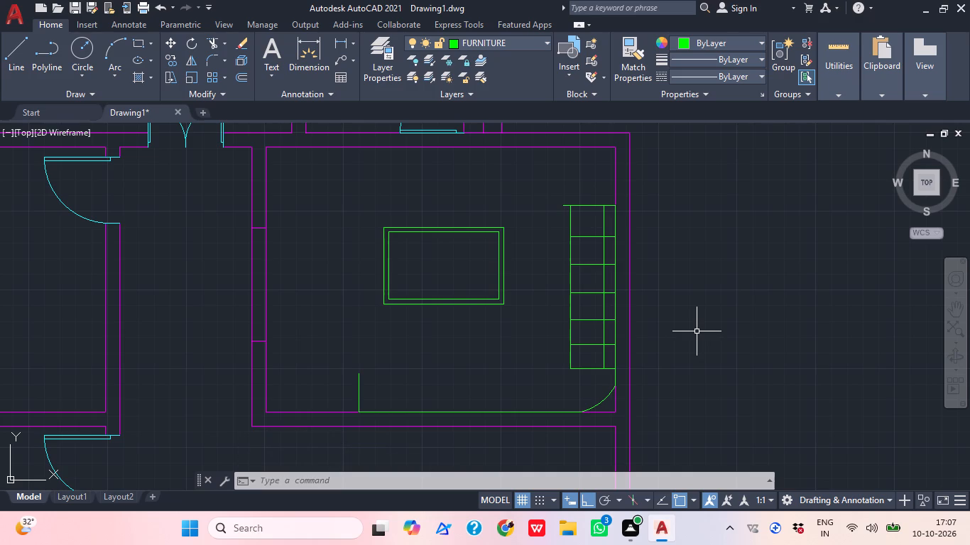
middle_drag(574, 420, 561, 405)
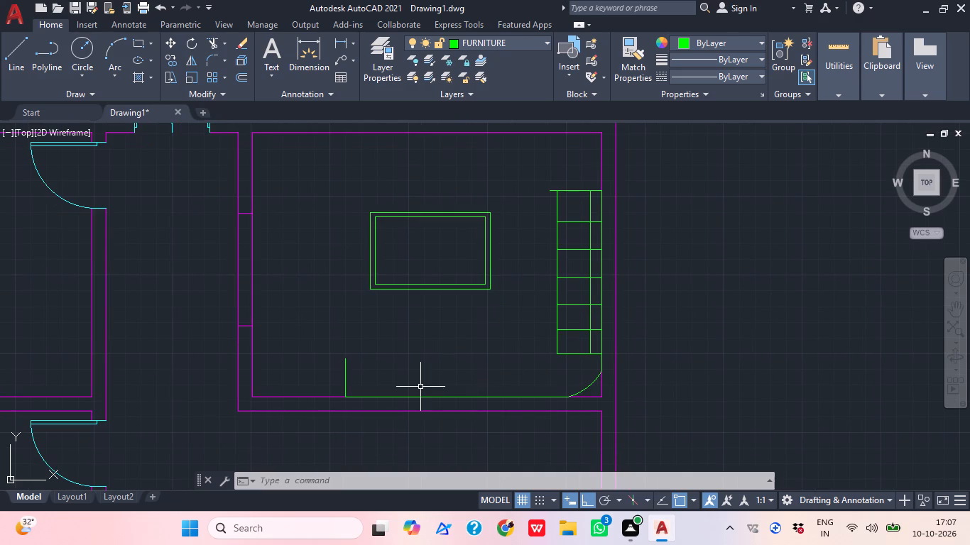
text(L)
key(space)
scroll(343, 373, up, 2)
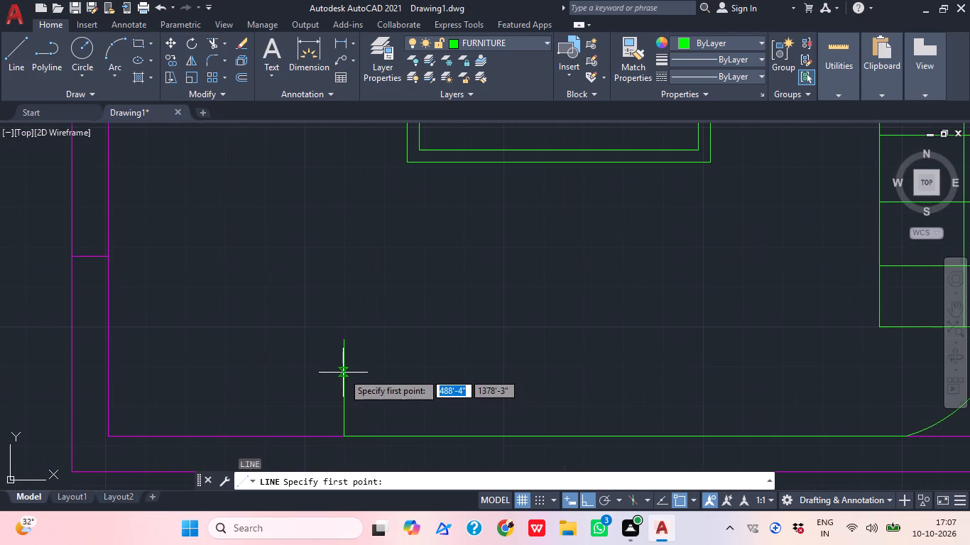
click(349, 356)
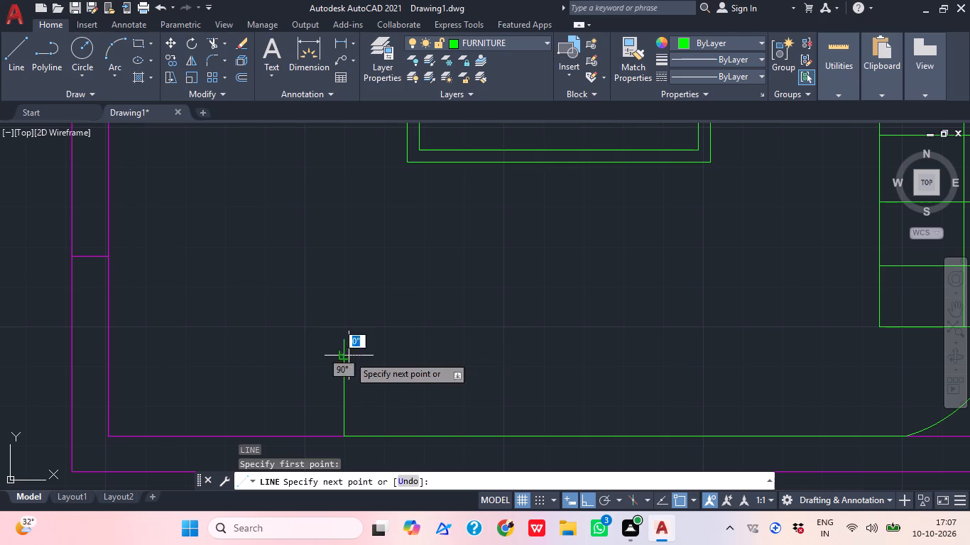
middle_drag(553, 339, 254, 315)
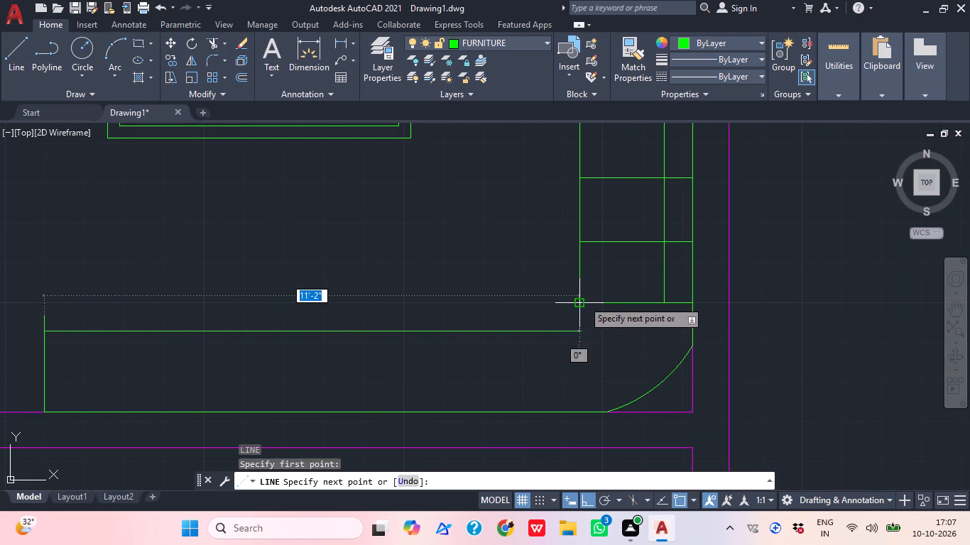
click(580, 330)
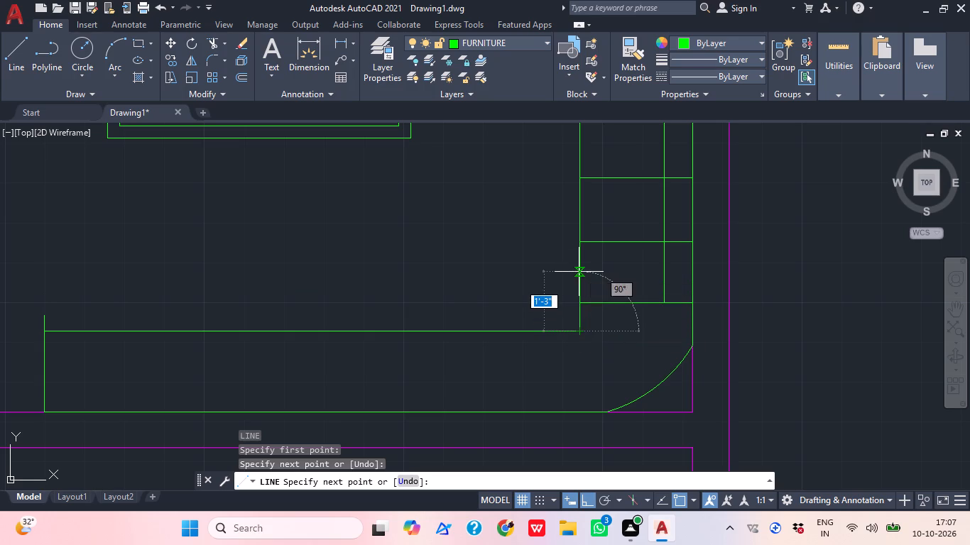
key(Escape)
With Ortho off, draw two lines from a point just below the east section's front corner to both ends of the corner arc.
middle_drag(596, 363, 531, 349)
text(L)
key(space)
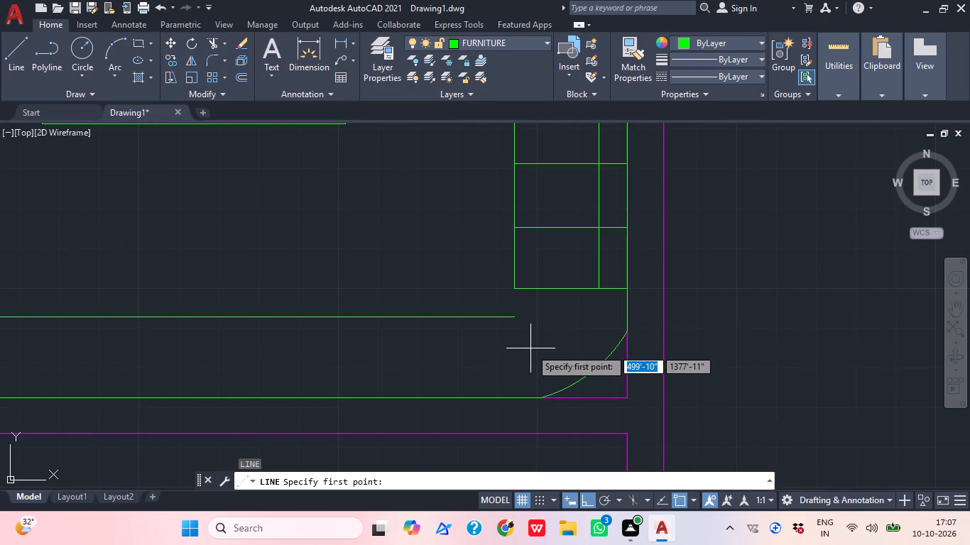
click(516, 304)
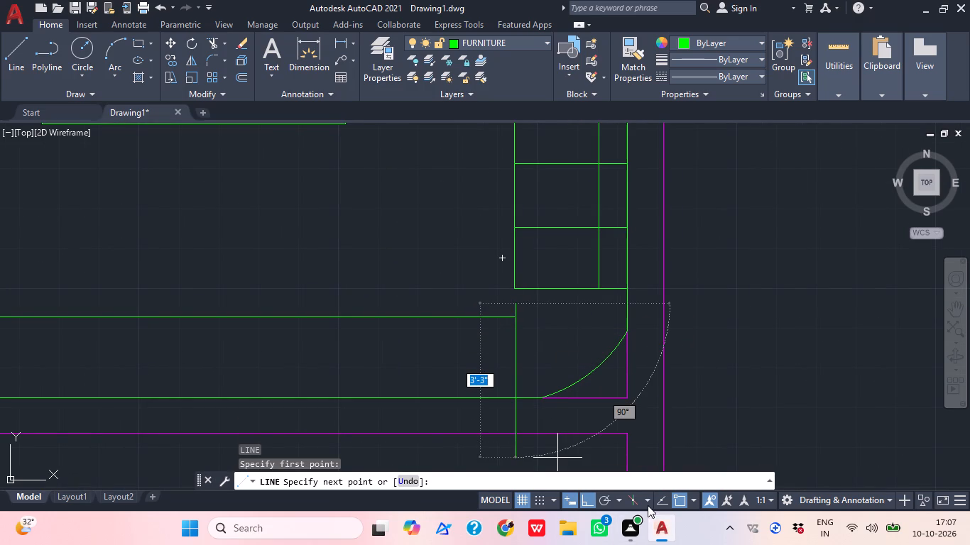
click(583, 500)
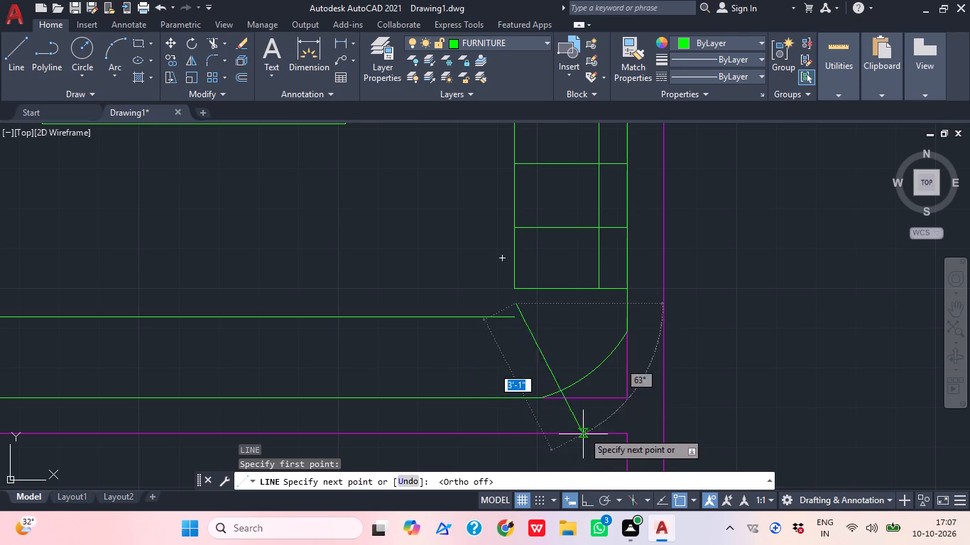
click(538, 401)
key(Escape)
key(l)
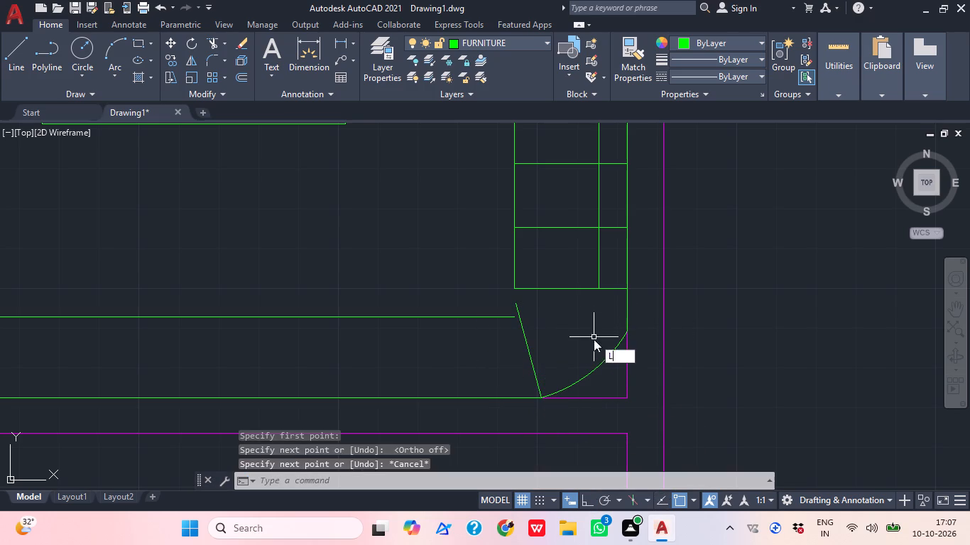
key(space)
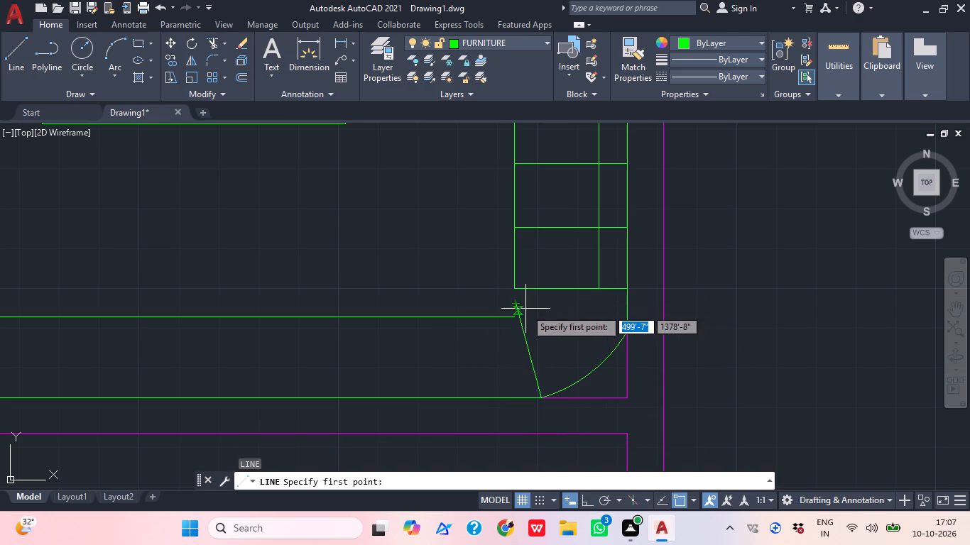
click(514, 303)
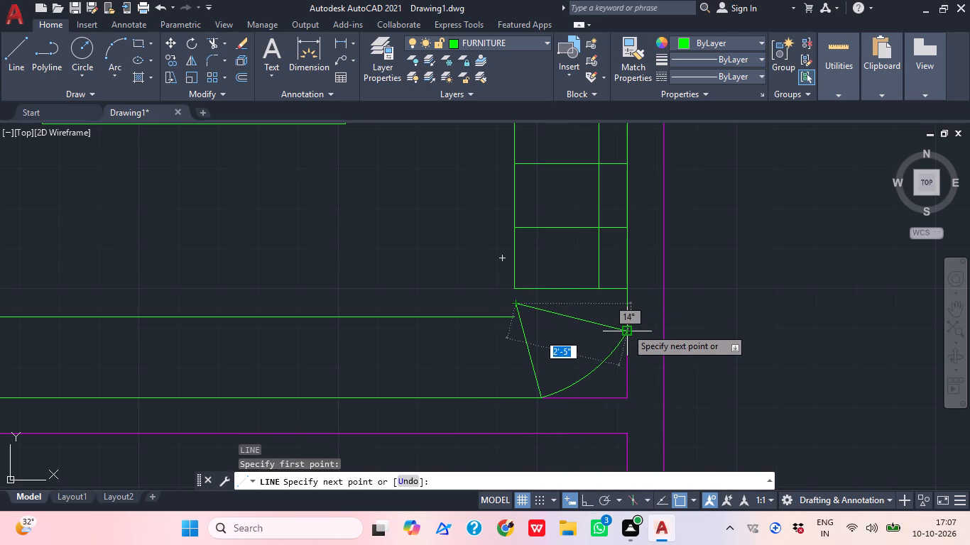
click(625, 324)
key(Escape)
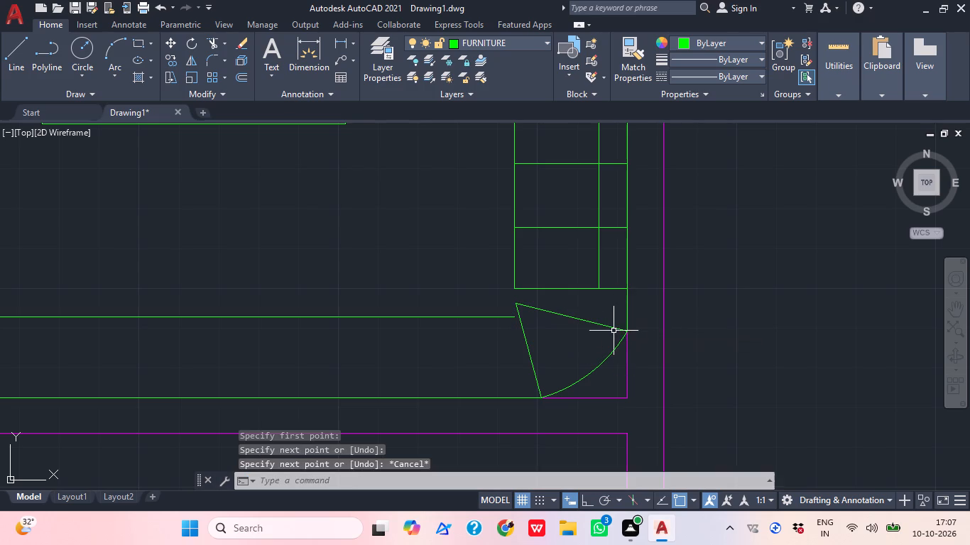
Draw a seat divider across the south sofa section just west of the corner wedge, from front edge to wall outline.
scroll(614, 331, down, 1)
middle_click(614, 331)
middle_click(579, 358)
text(L)
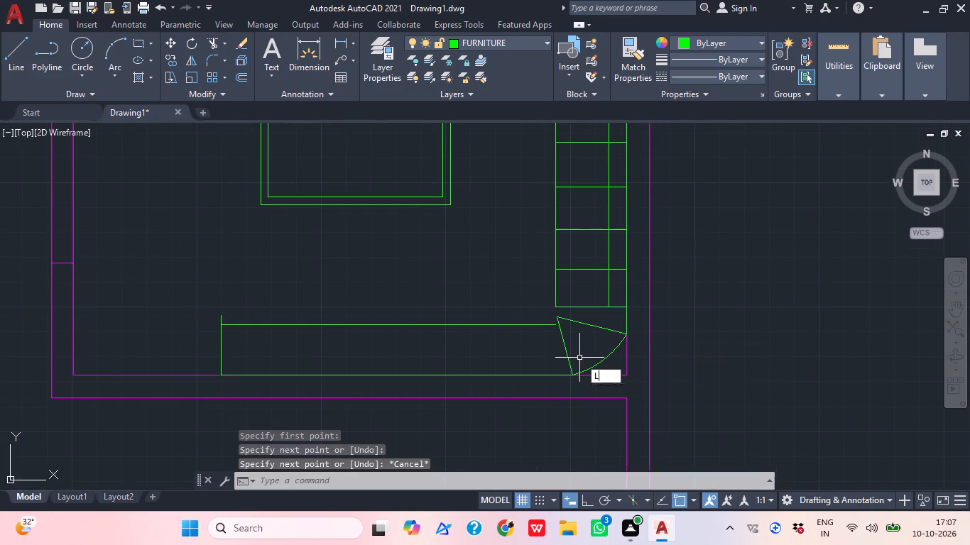
key(space)
click(506, 323)
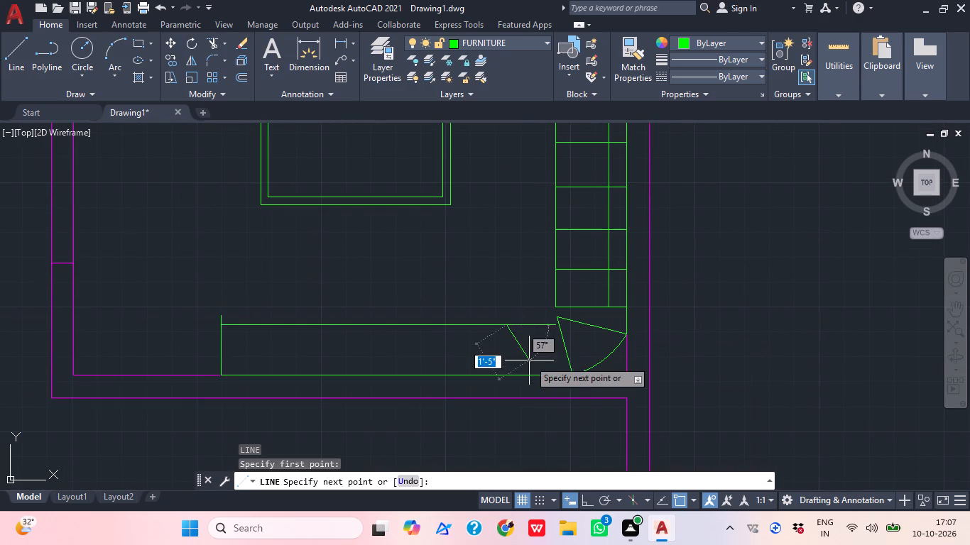
click(511, 373)
key(Escape)
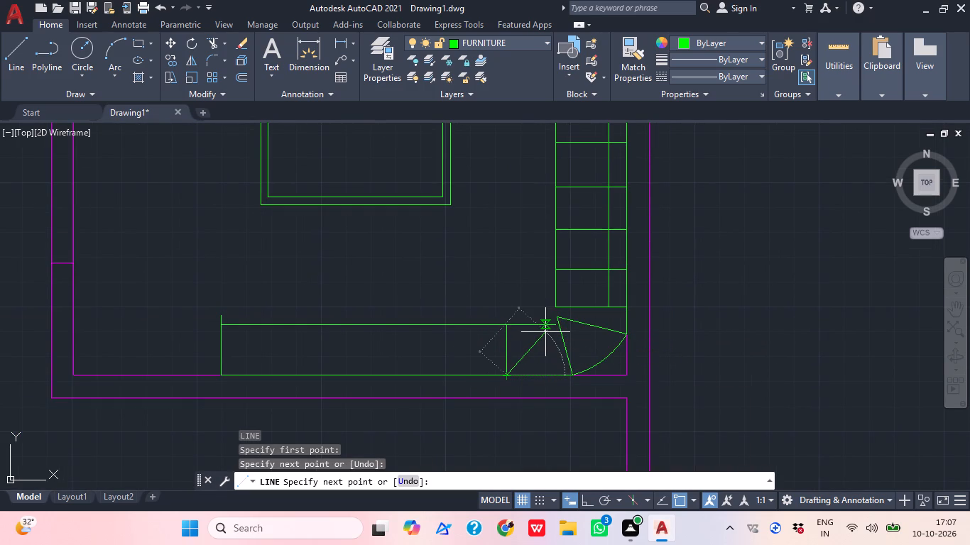
With Ortho on, draw the south section's backrest line close to the wall, about 11'-8" from the west arm to the corner wedge.
text(L)
key(space)
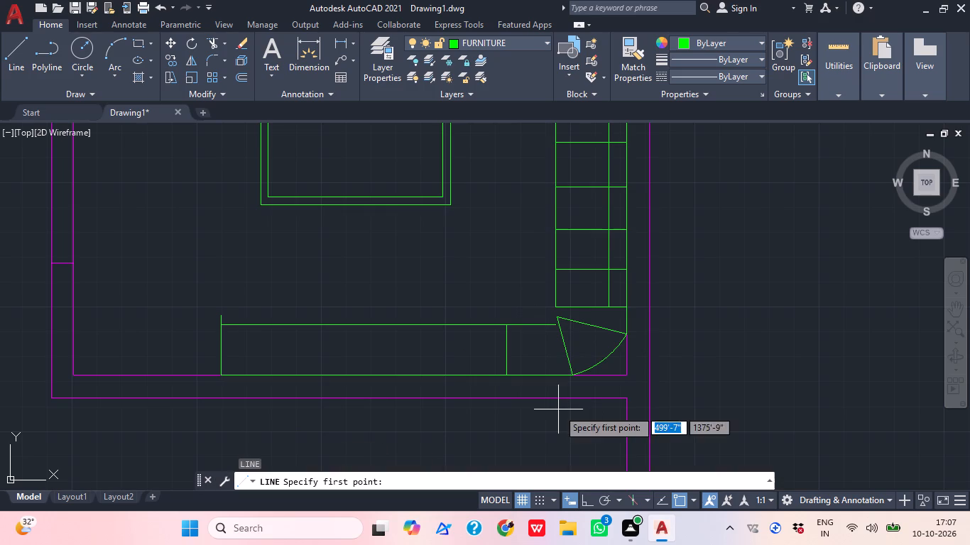
click(223, 365)
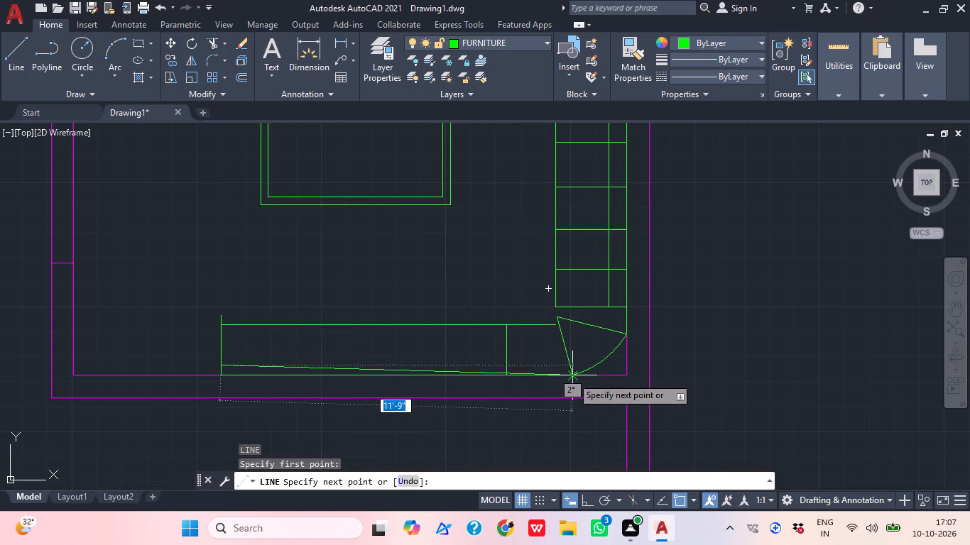
click(587, 494)
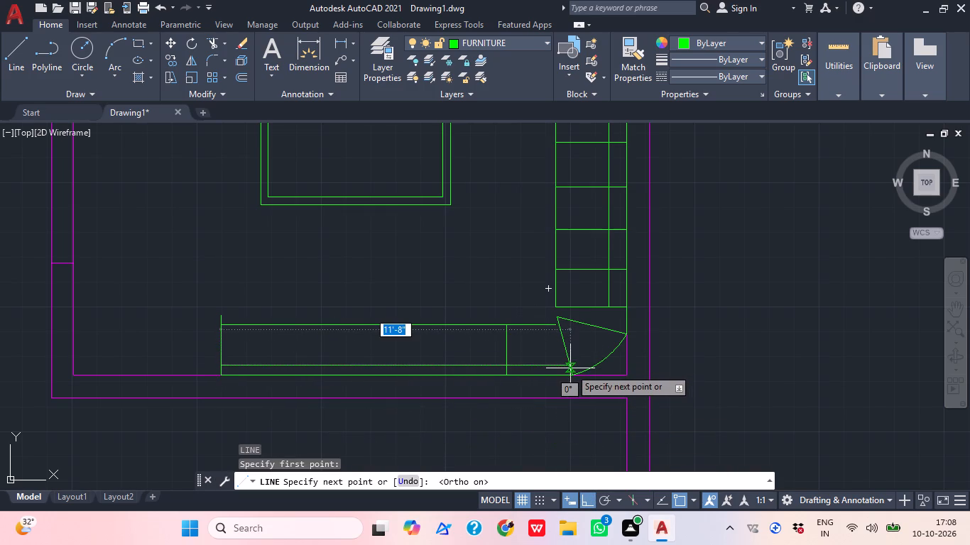
click(569, 368)
key(Escape)
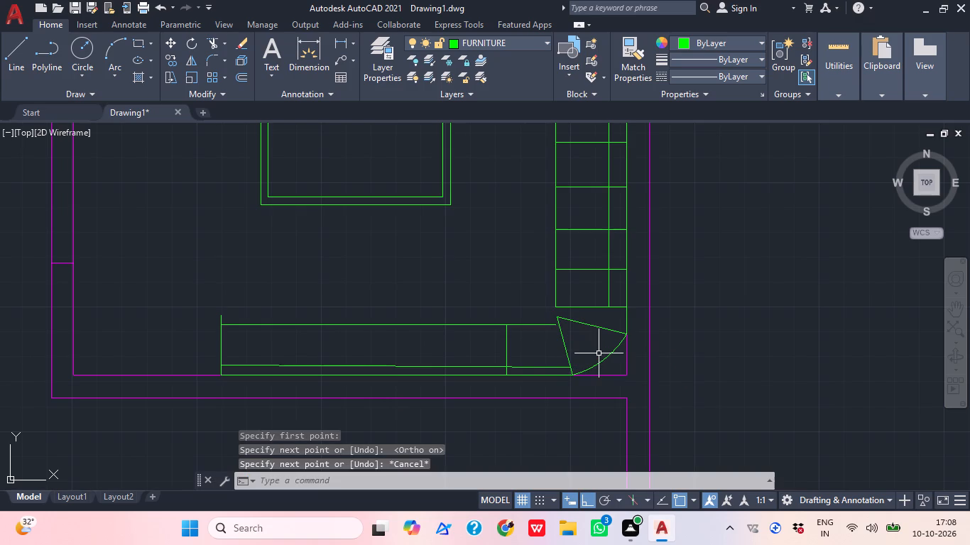
Offset the sofa's corner arc 3" toward the inside of the corner wedge.
text(O)
key(space)
text(3")
key(Return)
click(605, 356)
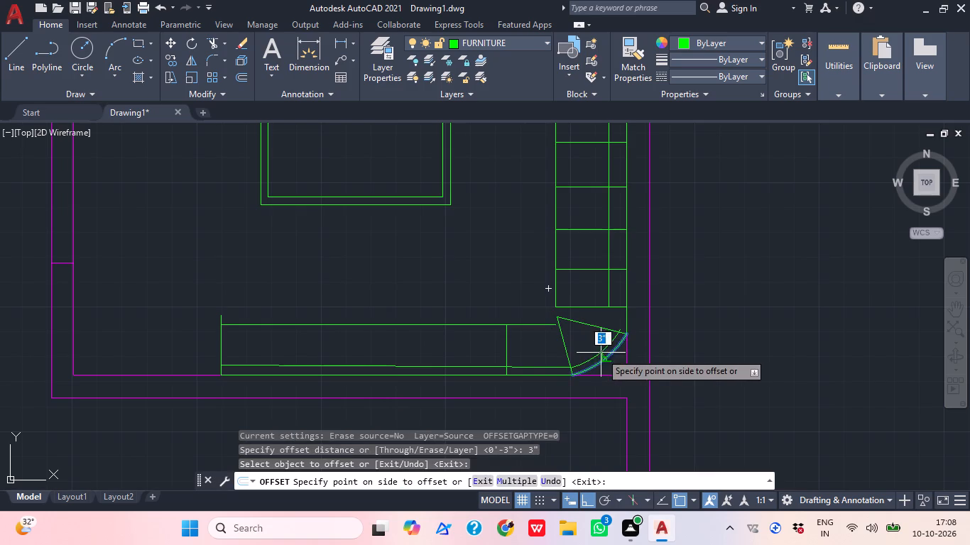
click(594, 347)
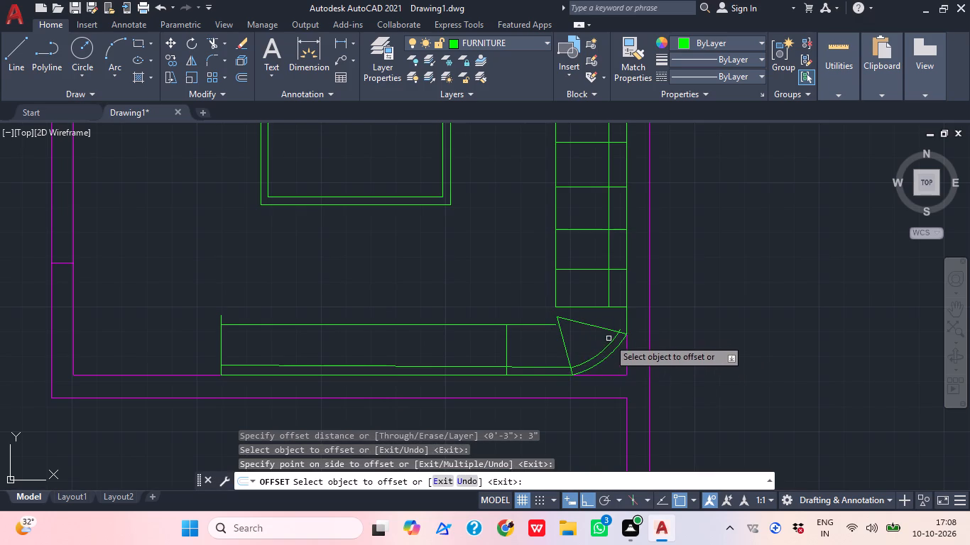
key(Escape)
Delete the south sofa section's slightly slanted backrest line.
scroll(611, 339, down, 1)
middle_drag(614, 340, 732, 275)
scroll(722, 267, down, 1)
middle_drag(712, 332, 599, 400)
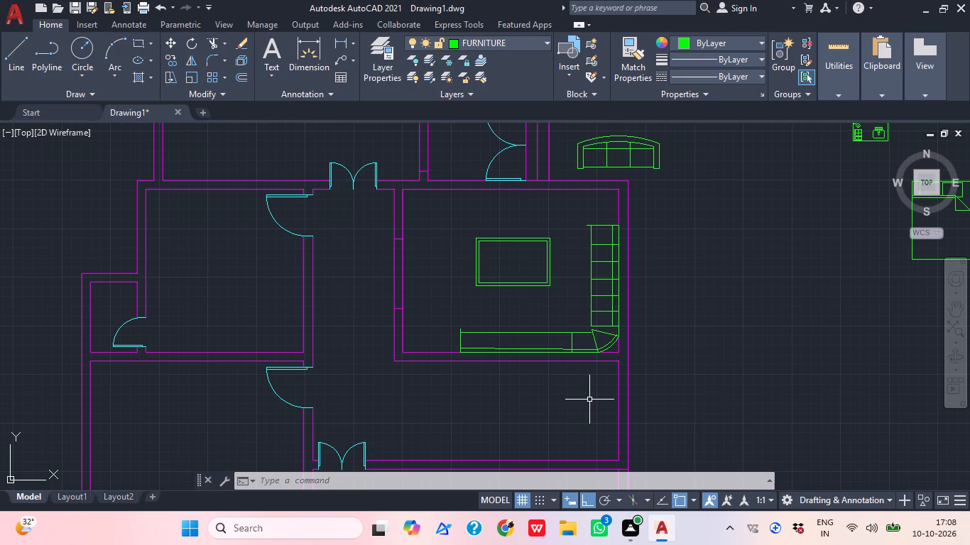
scroll(560, 359, up, 2)
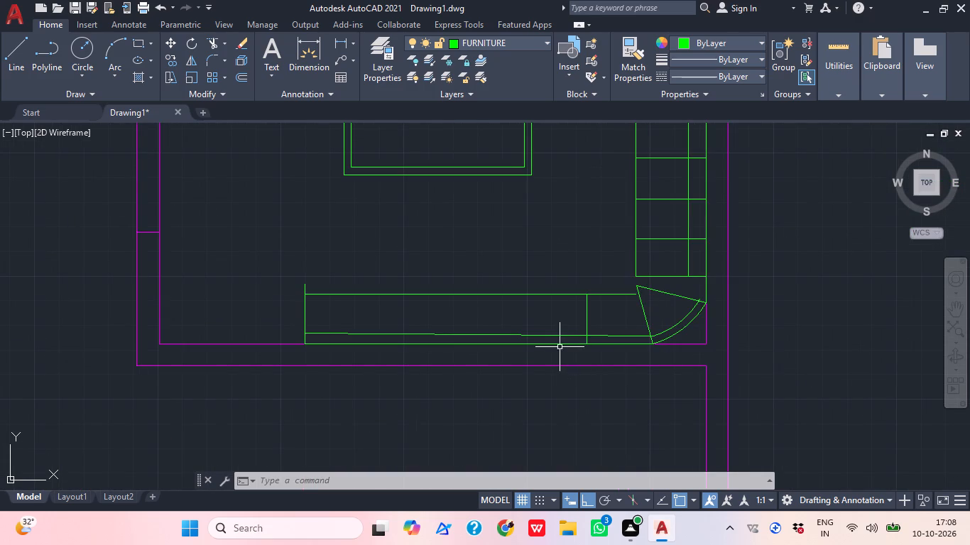
click(553, 336)
key(Delete)
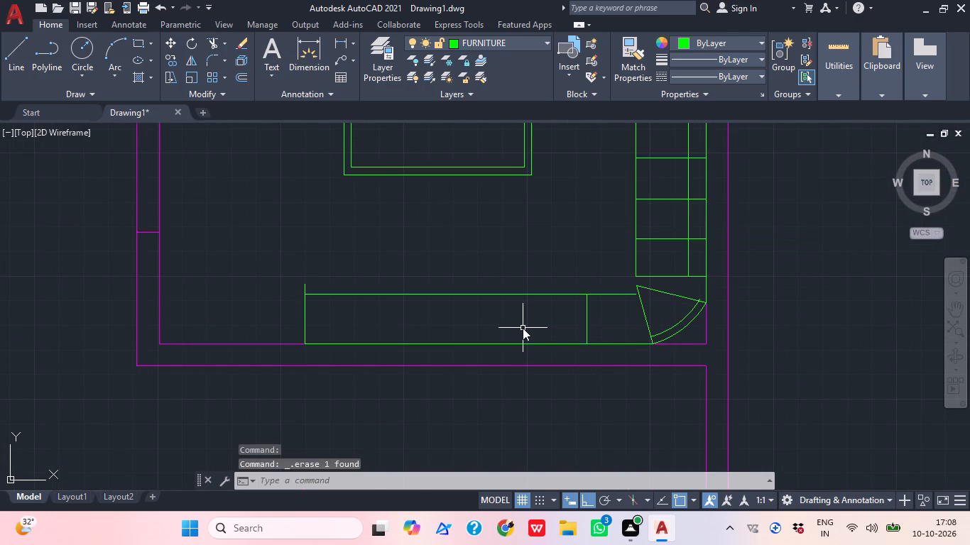
Draw a level backrest line about 9'-7" long from the south section's west arm to its seat divider.
text(L)
key(space)
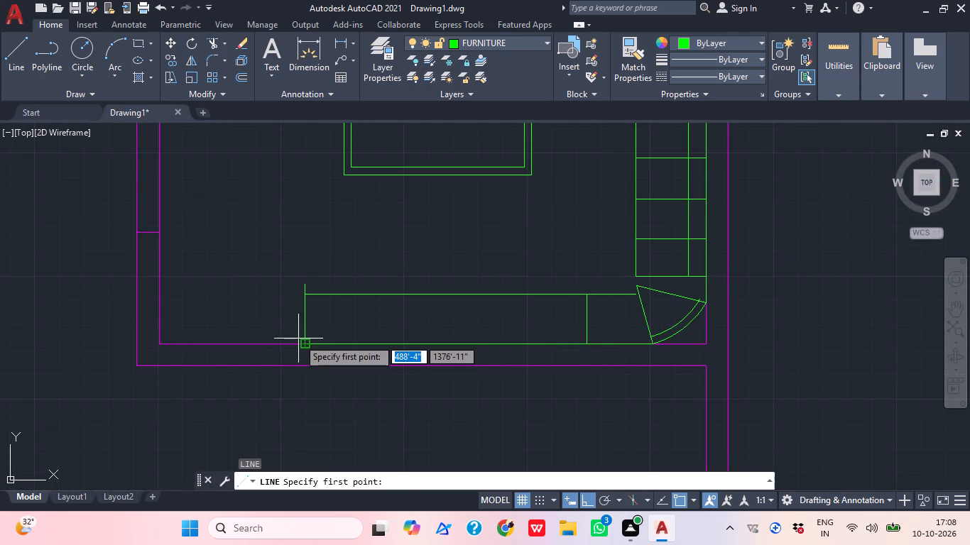
scroll(298, 336, up, 2)
click(312, 326)
scroll(361, 328, down, 1)
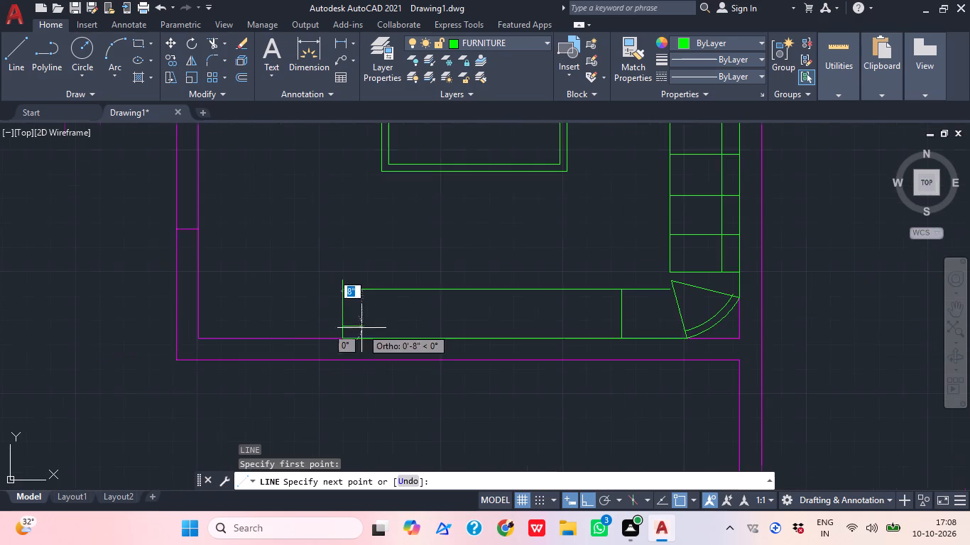
scroll(361, 328, down, 1)
scroll(768, 302, up, 2)
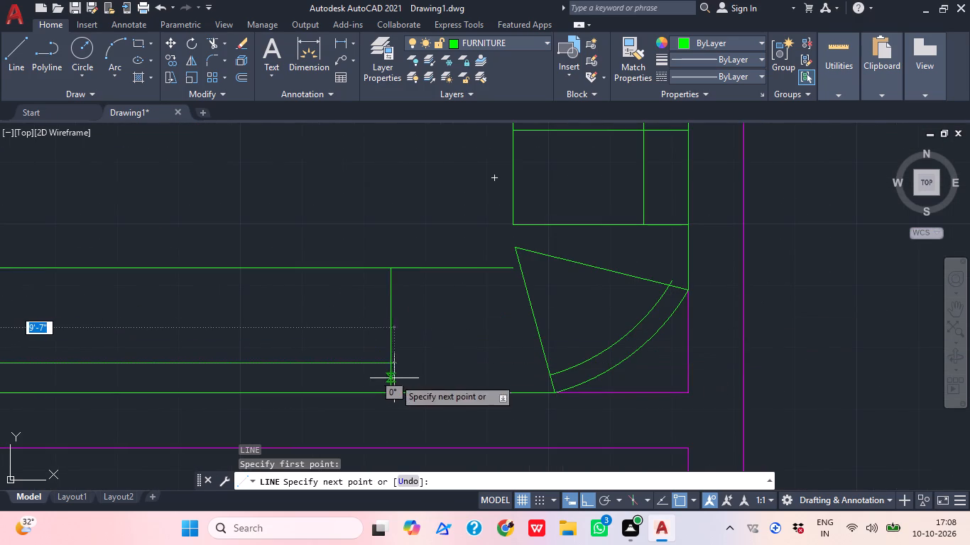
click(393, 362)
middle_drag(442, 363, 606, 367)
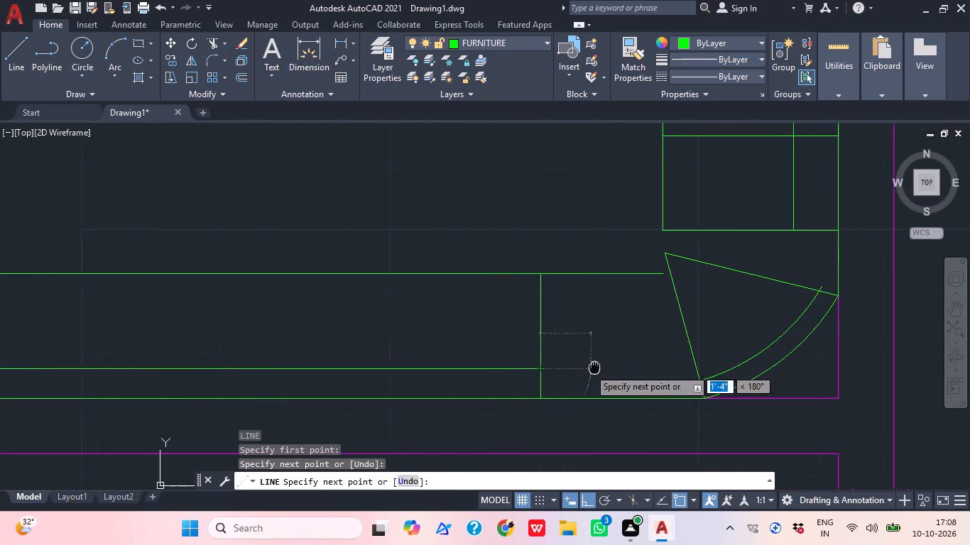
key(Escape)
Continue the backrest line horizontally from the seat divider to the corner wedge, about 2'-1" long.
scroll(592, 341, down, 2)
middle_drag(538, 361, 550, 387)
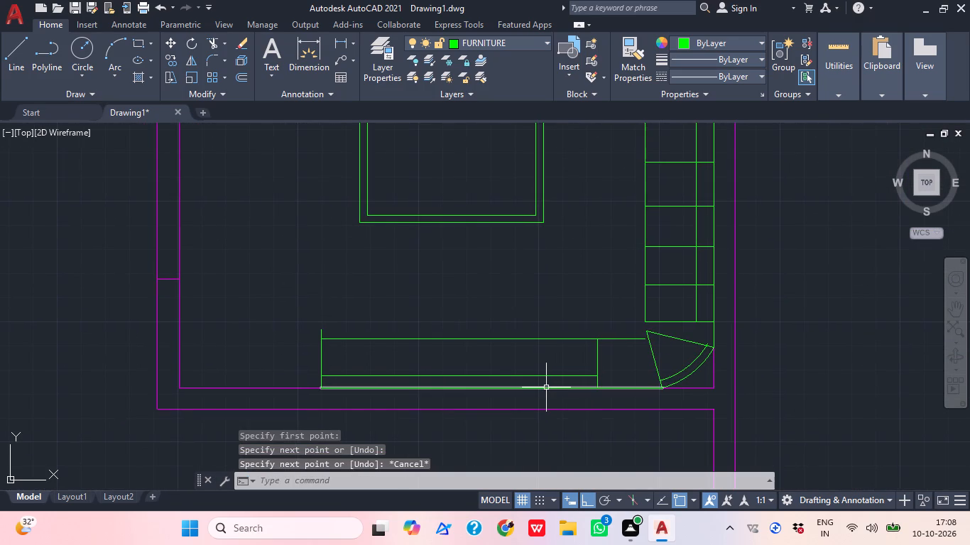
text(L)
key(space)
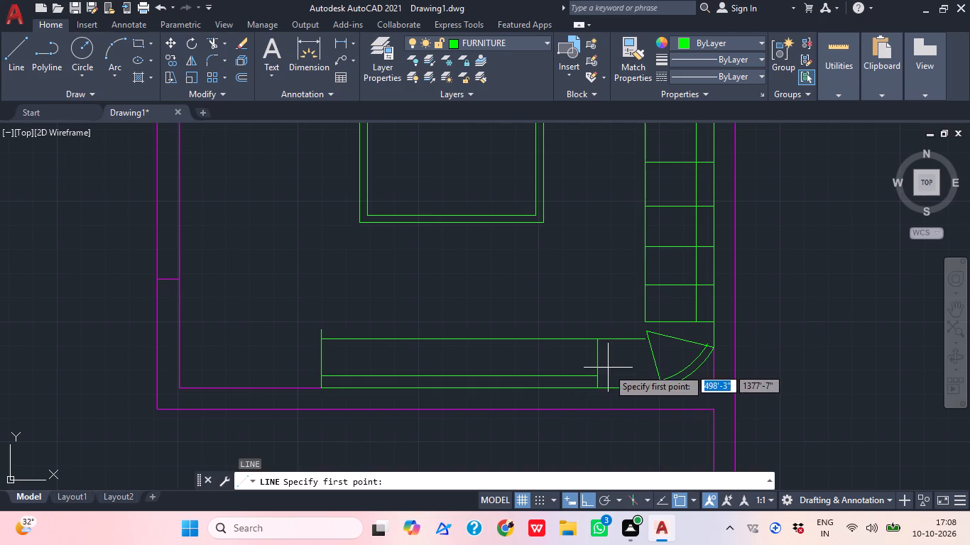
click(599, 378)
click(656, 377)
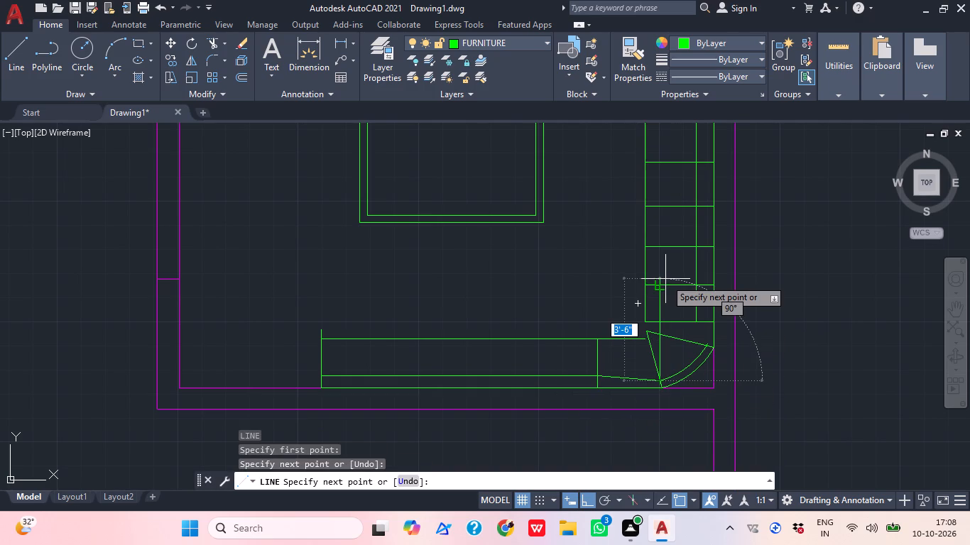
key(ctrl+z)
scroll(651, 365, up, 2)
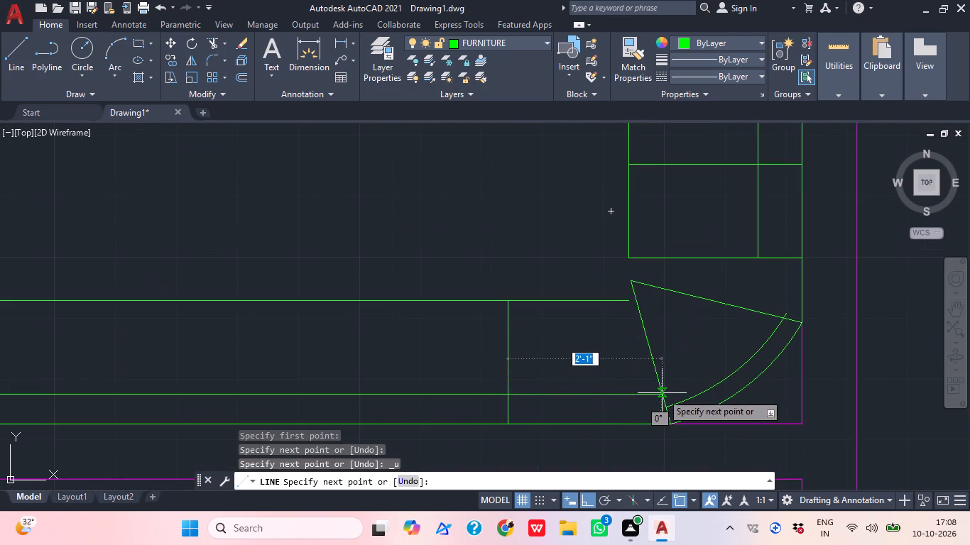
click(665, 393)
key(Escape)
Draw a second seat divider across the south sofa section, west of the existing one, from wall outline to front edge.
key(l)
key(space)
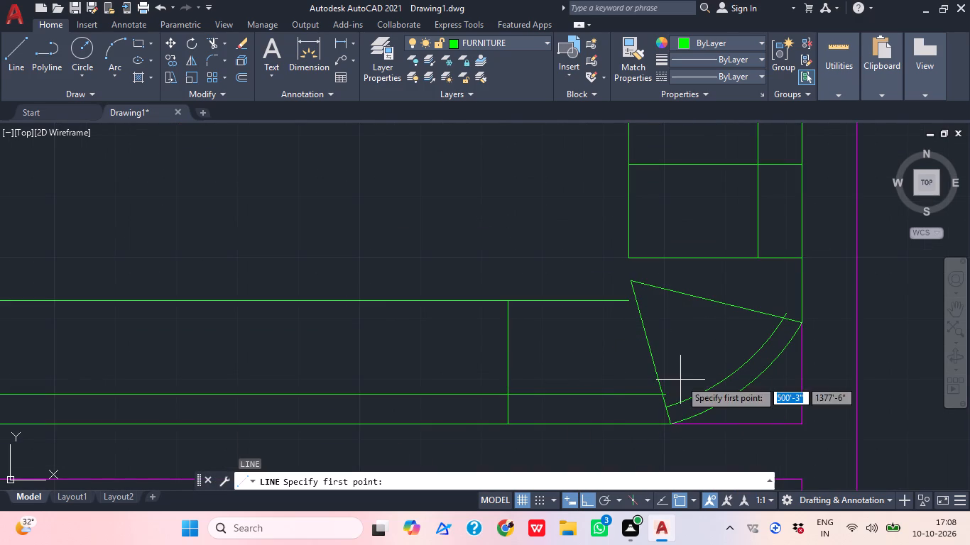
click(363, 423)
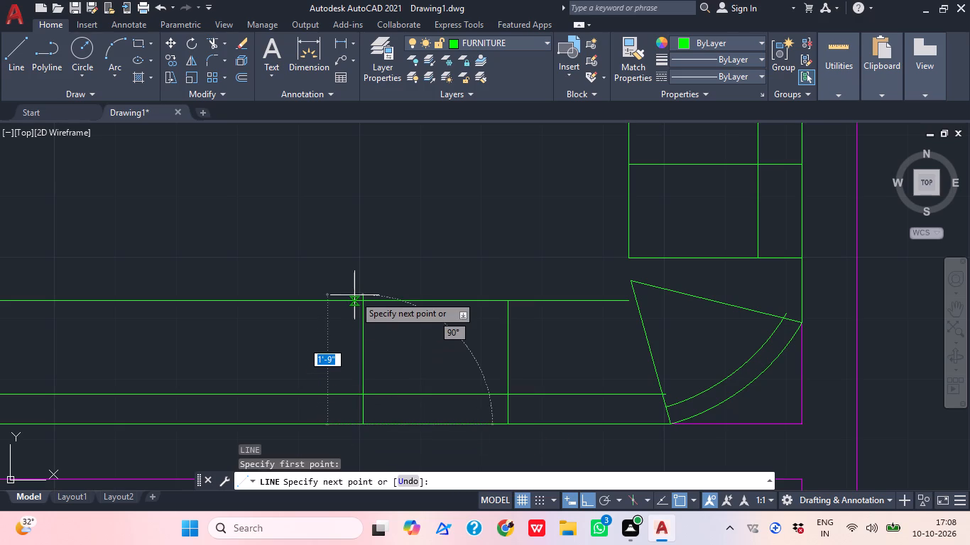
click(364, 295)
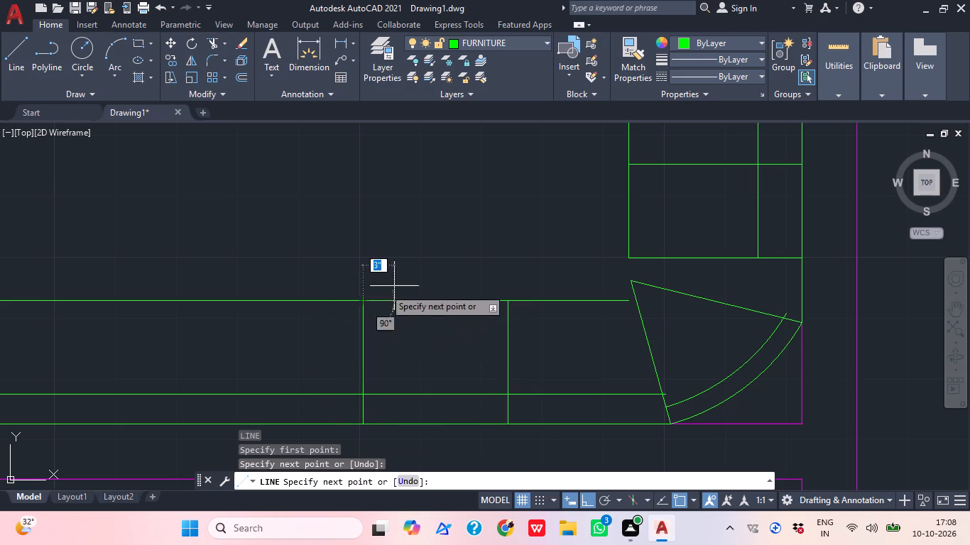
middle_drag(427, 286, 599, 233)
key(Escape)
Draw a third vertical seat divider across the south sofa section, one seat width further west.
scroll(589, 233, down, 3)
middle_drag(594, 316, 586, 371)
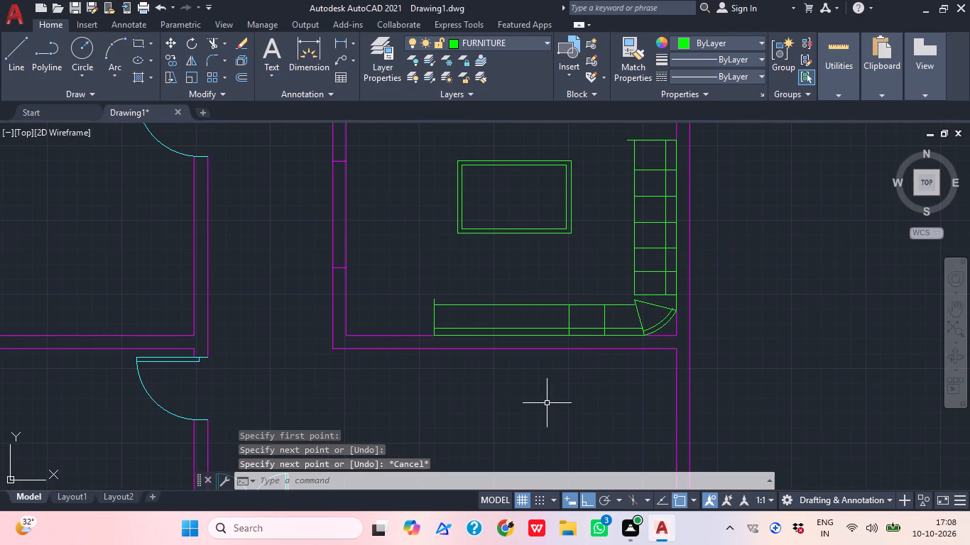
text(L)
key(space)
scroll(520, 336, up, 2)
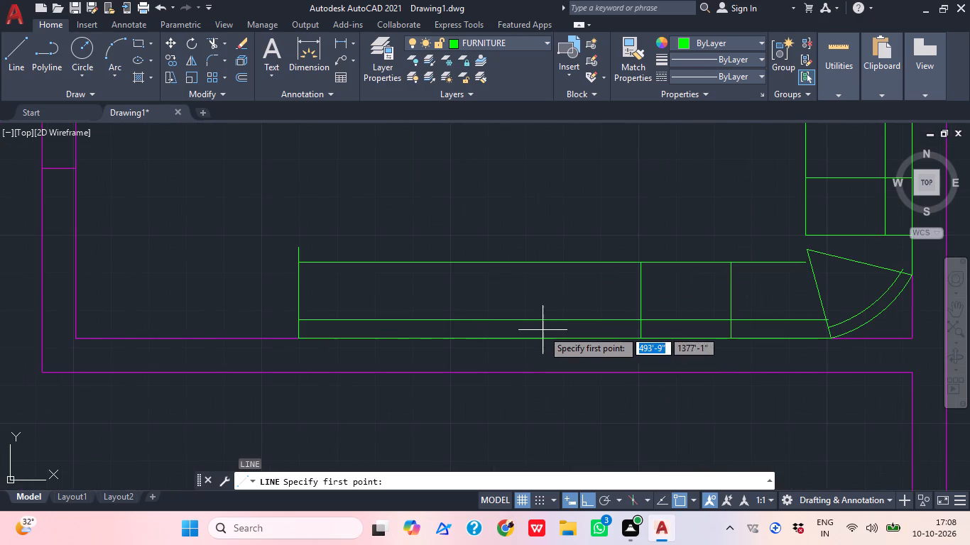
click(548, 342)
click(551, 256)
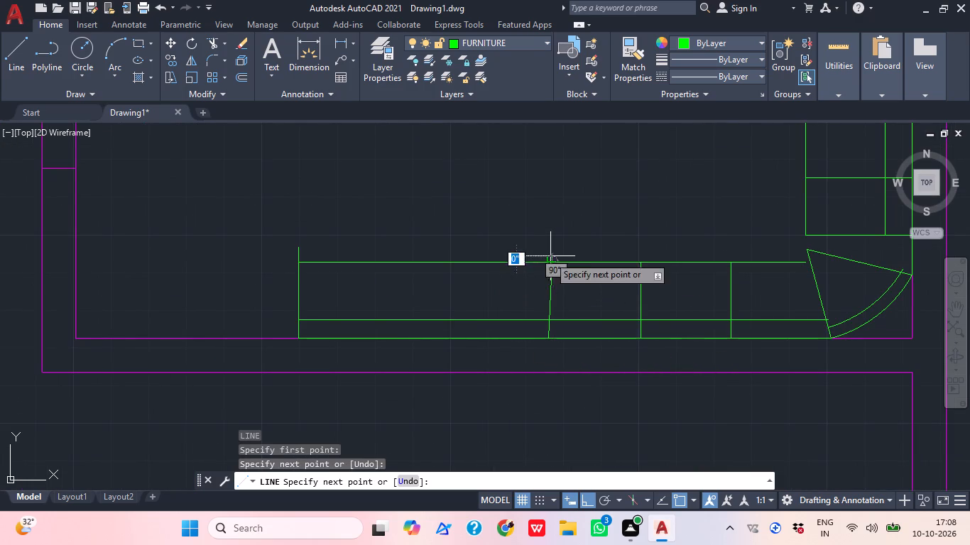
key(ctrl+z)
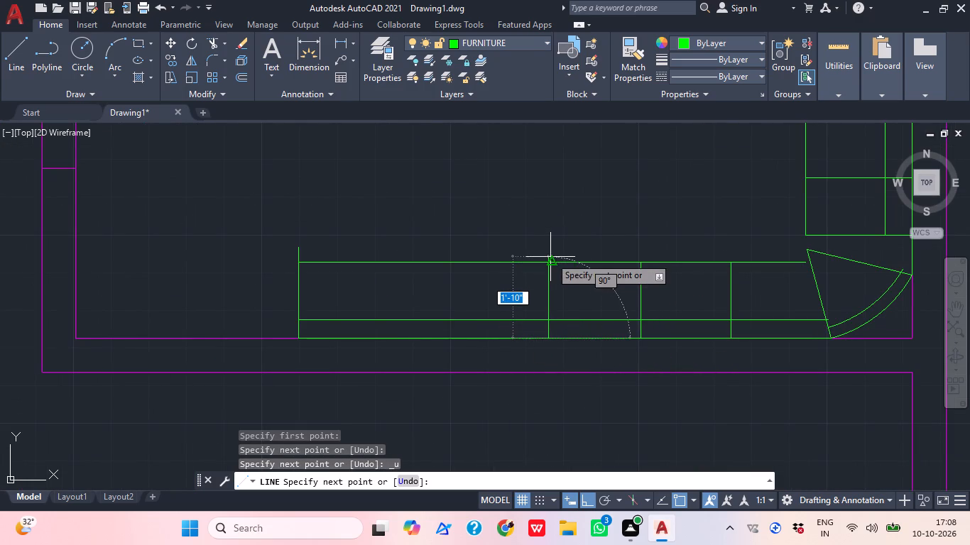
click(543, 260)
key(Escape)
Draw two more vertical seat dividers across the remaining west part of the south sofa section, at similar seat spacing.
text(L)
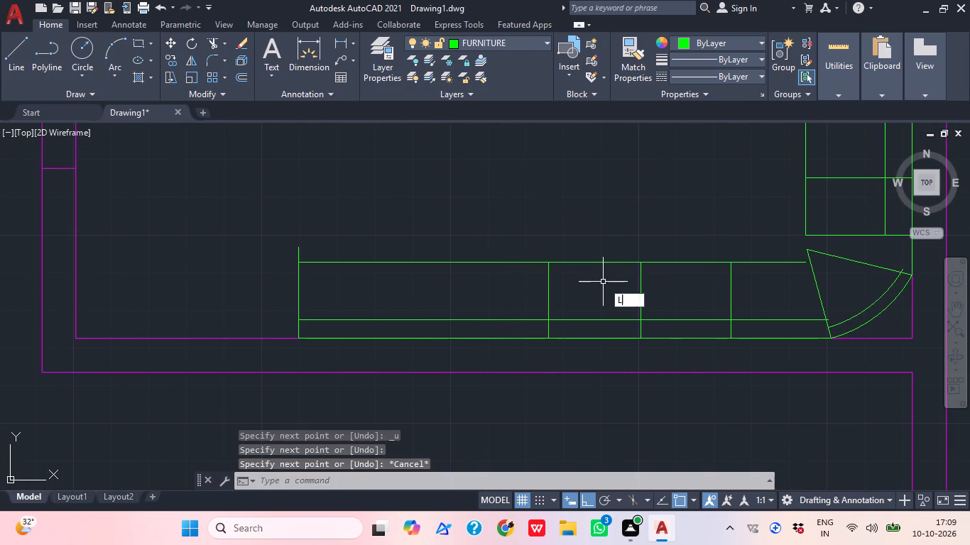
key(space)
click(461, 341)
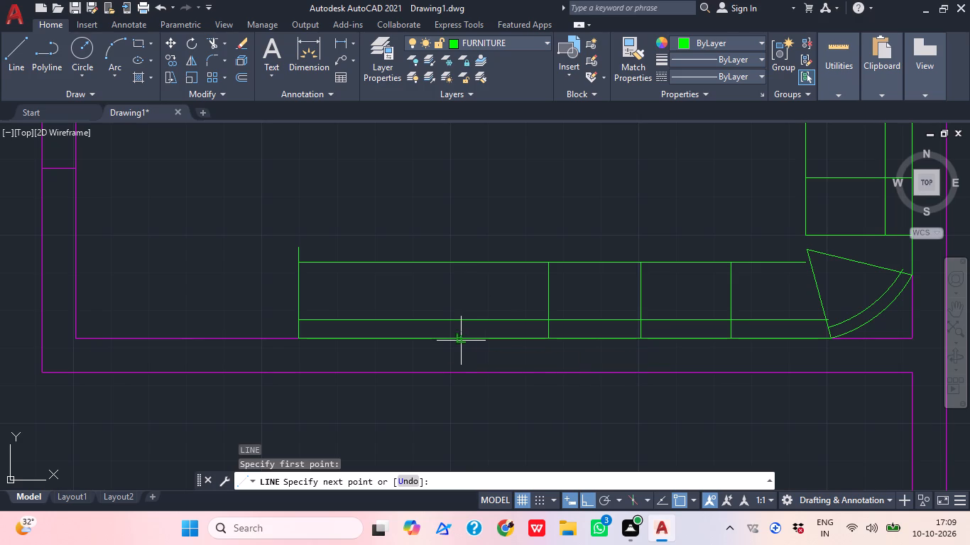
click(457, 260)
key(Escape)
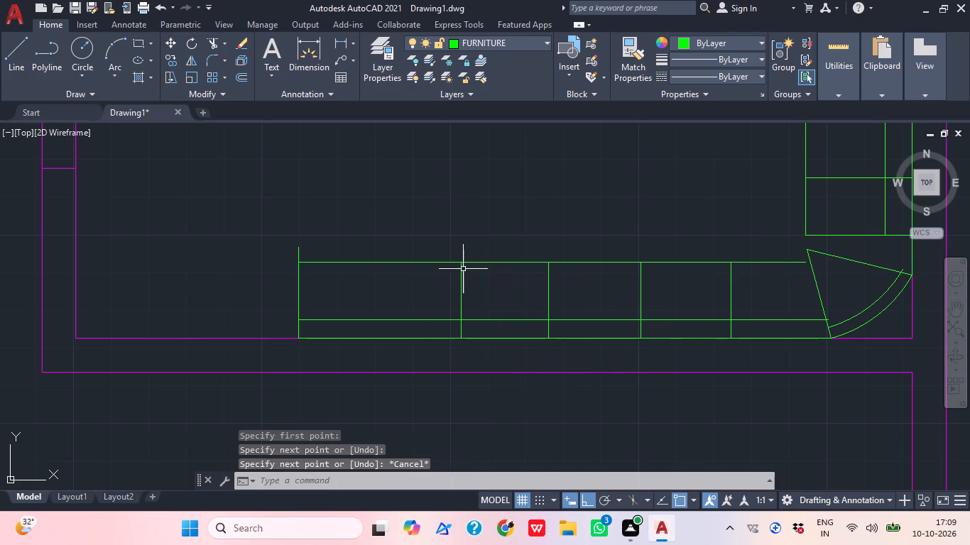
text(L)
key(space)
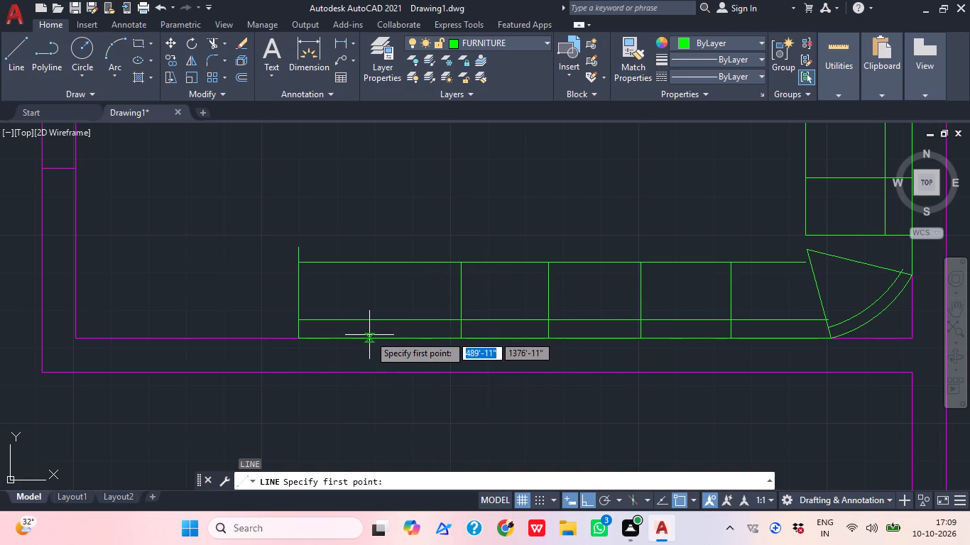
click(371, 335)
click(369, 258)
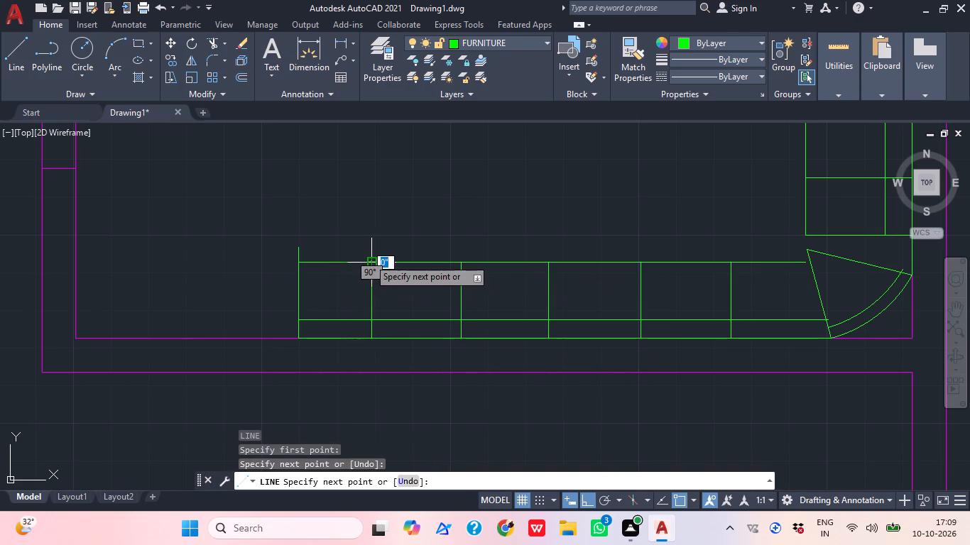
key(Escape)
Examine the corner sofa, the east room's layout and the surrounding floor plan.
scroll(434, 301, down, 1)
middle_drag(570, 356, 494, 409)
scroll(481, 373, down, 1)
middle_drag(481, 373, 467, 375)
scroll(484, 351, down, 1)
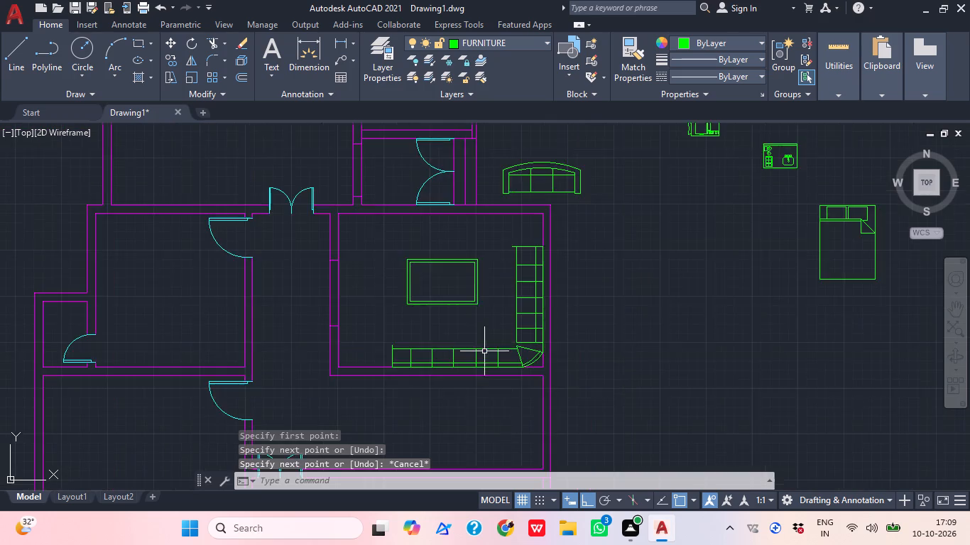
middle_drag(485, 369, 494, 383)
scroll(489, 373, down, 1)
scroll(494, 383, up, 1)
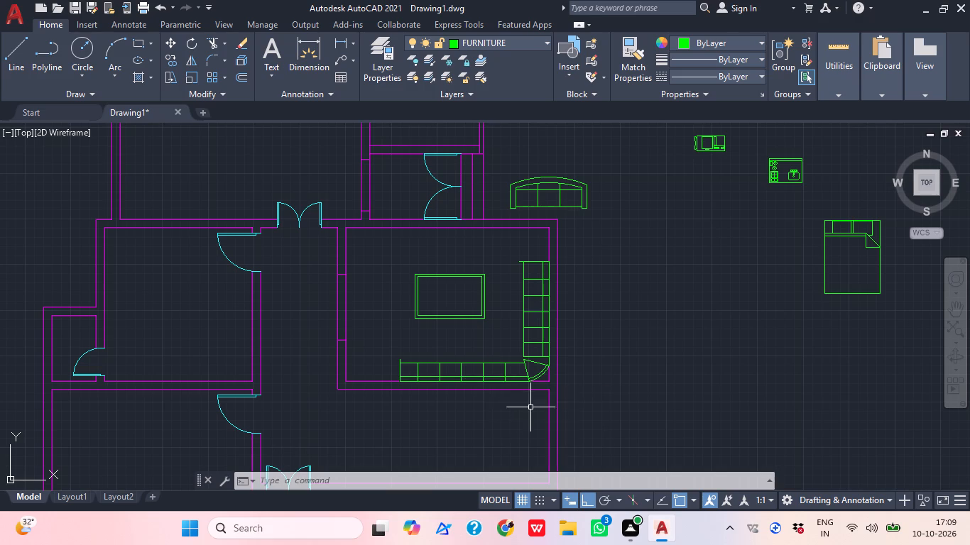
middle_drag(588, 356, 512, 362)
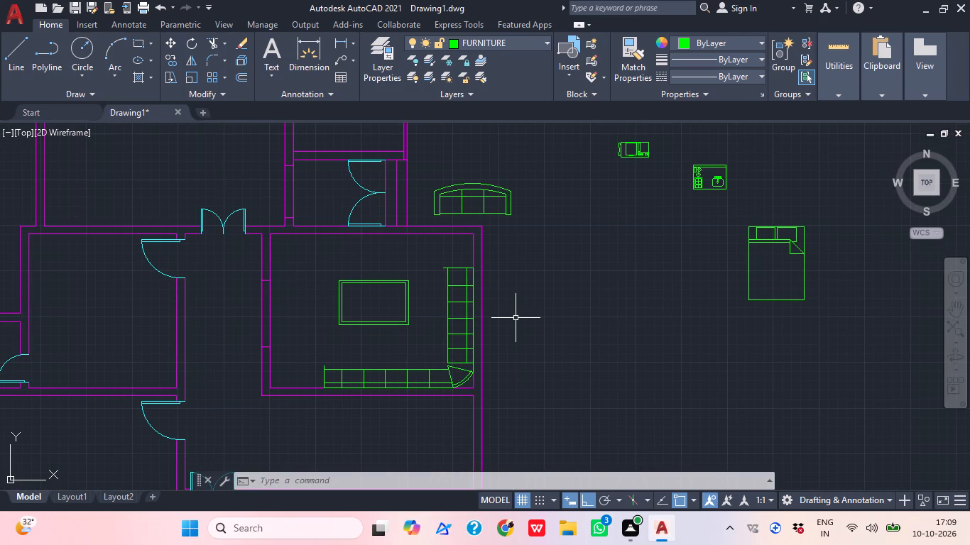
scroll(478, 362, down, 1)
middle_drag(478, 362, 491, 338)
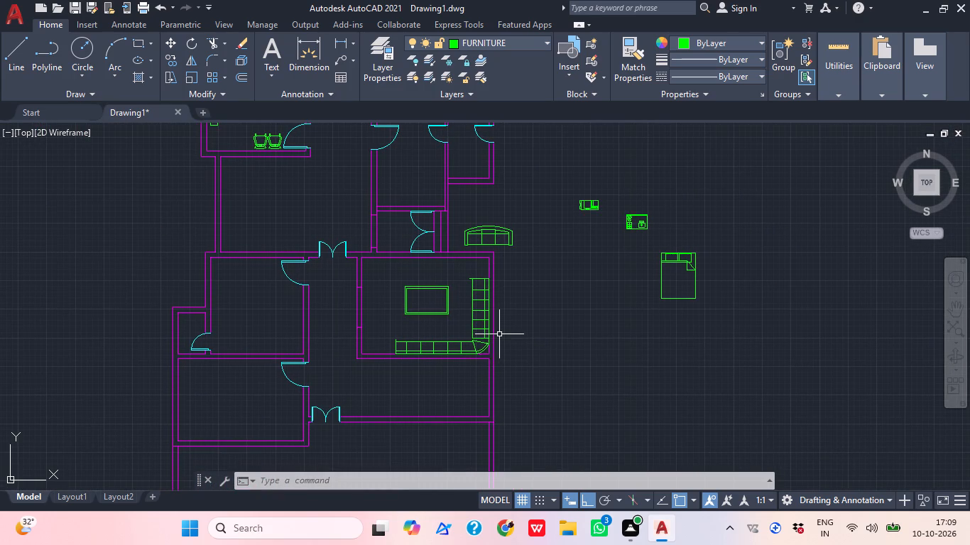
Draw a cabinet rectangle about 8' by 1'-2" against the east room's north wall, opposite the south sofa section.
scroll(411, 248, up, 1)
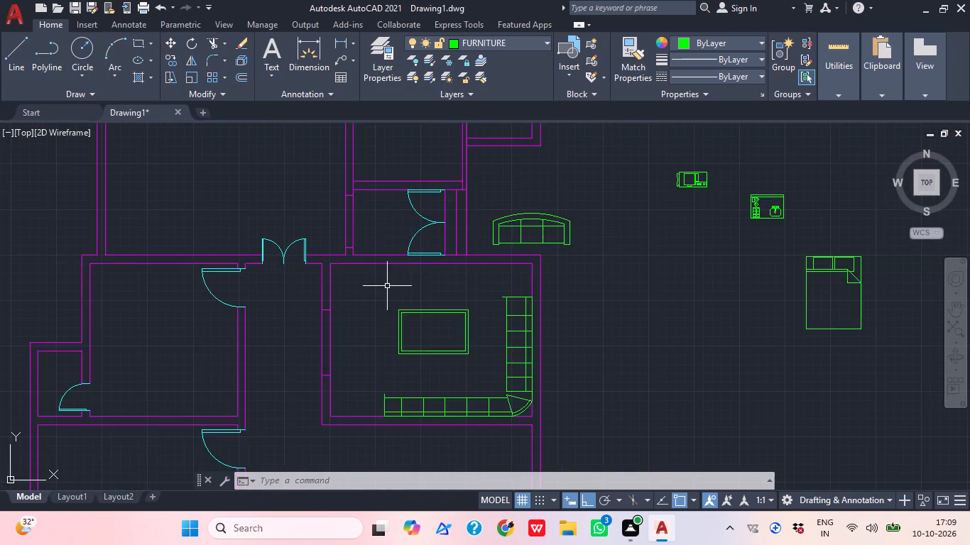
scroll(387, 288, up, 1)
middle_drag(392, 312, 397, 353)
key(r)
text(EC)
key(space)
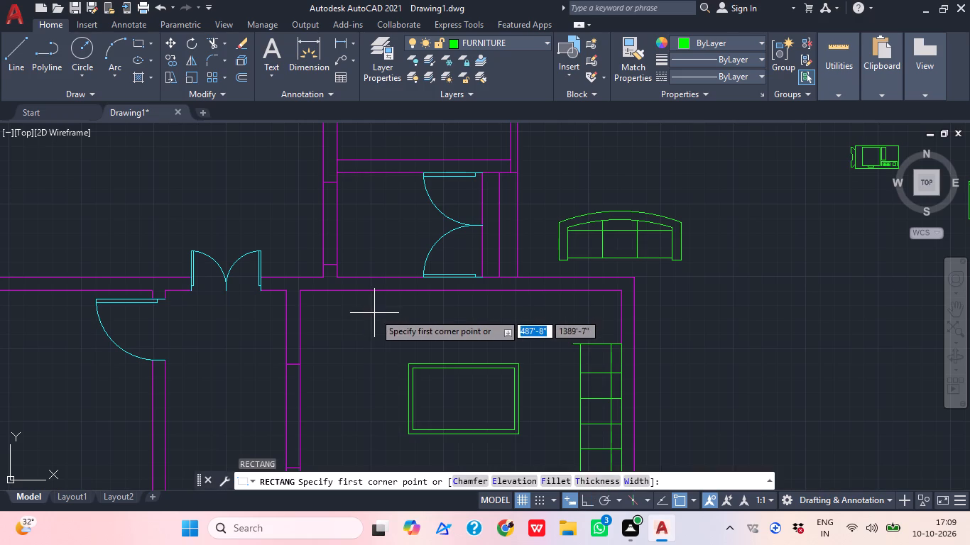
scroll(389, 295, up, 1)
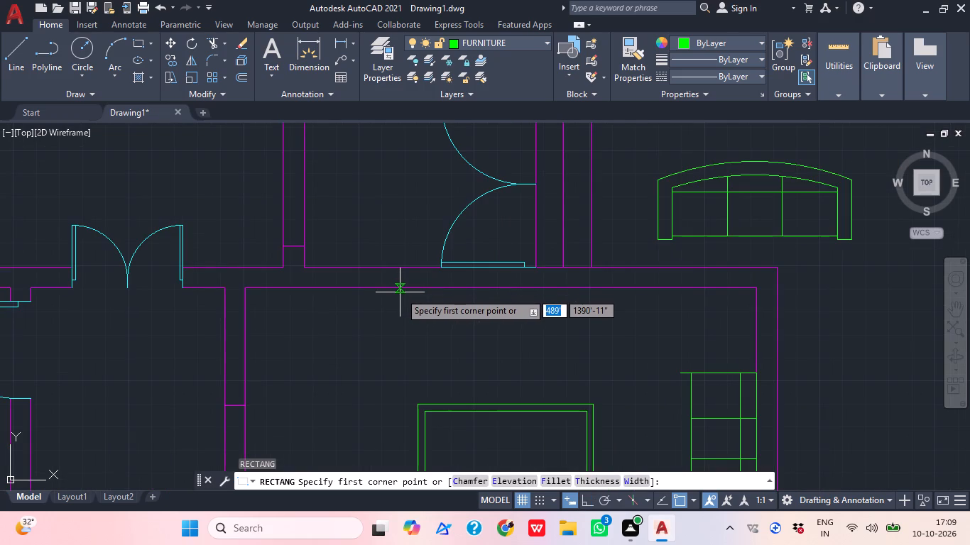
click(396, 291)
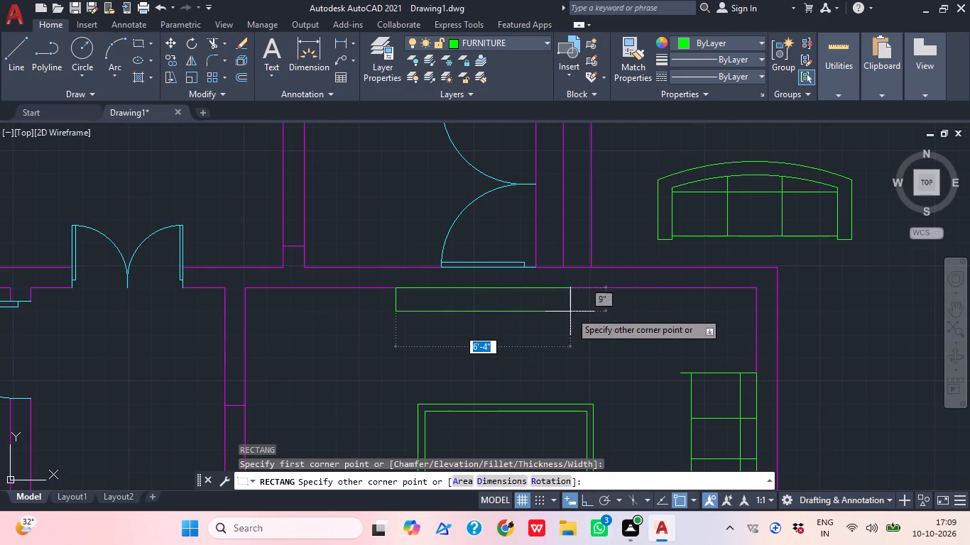
click(618, 321)
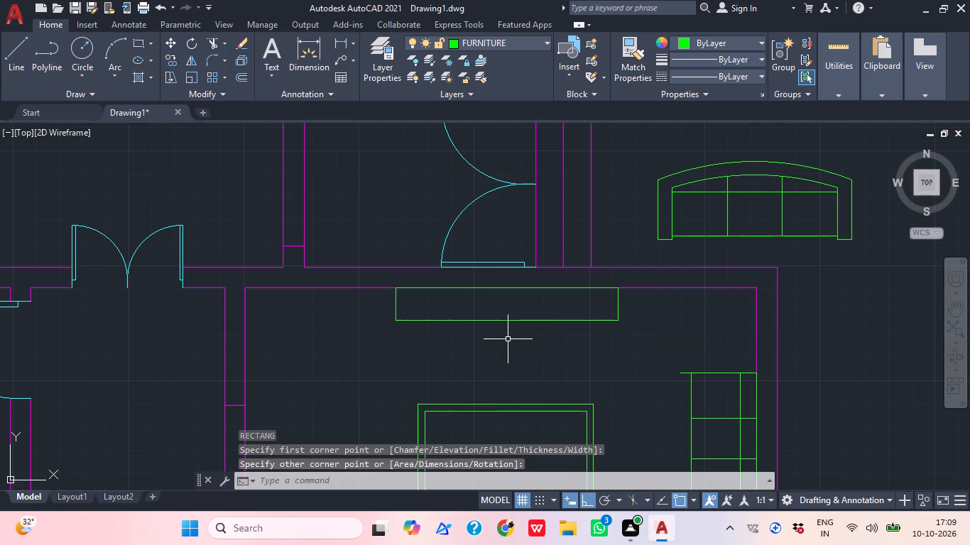
Draw two vertical dividers across the north-wall cabinet, one near its west end and one near its east end.
middle_drag(500, 343, 487, 326)
text(L)
key(space)
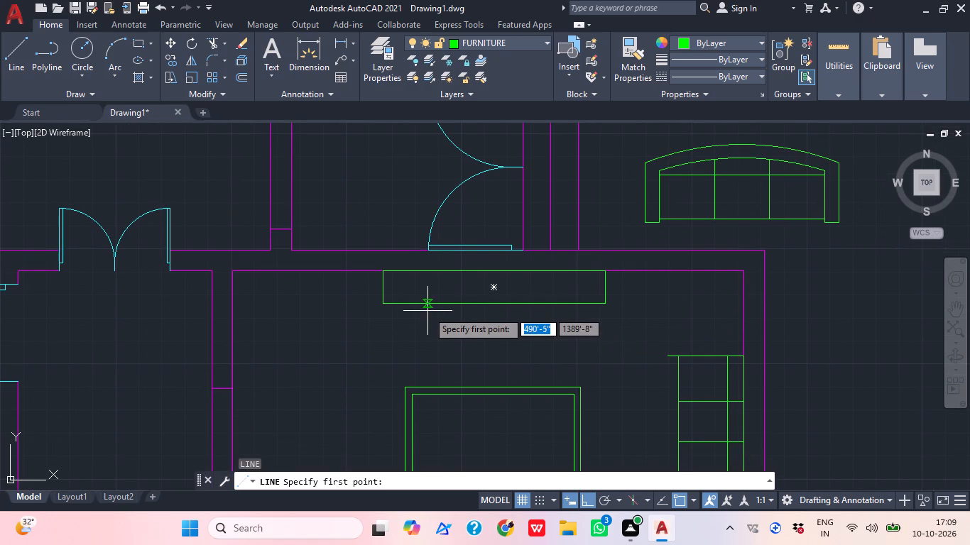
click(429, 309)
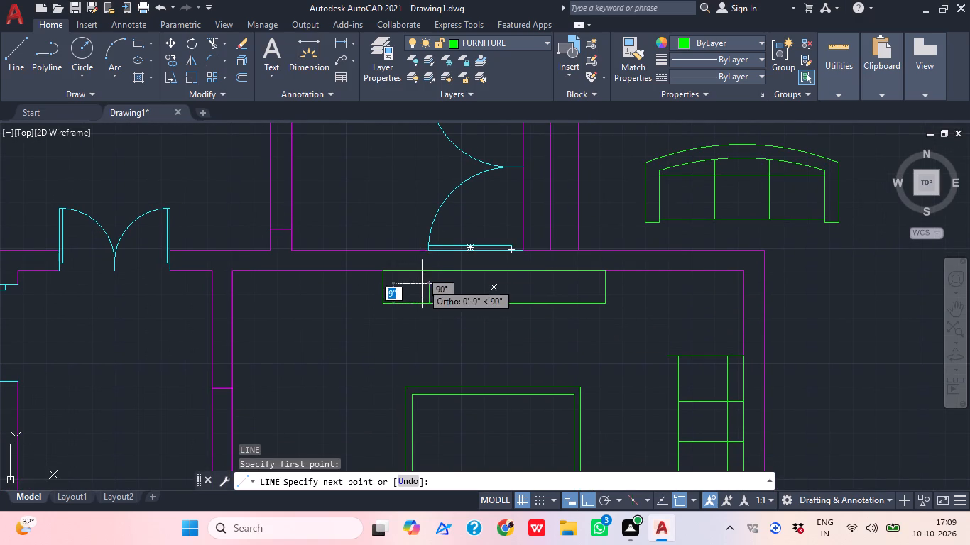
click(429, 272)
key(Escape)
text(L)
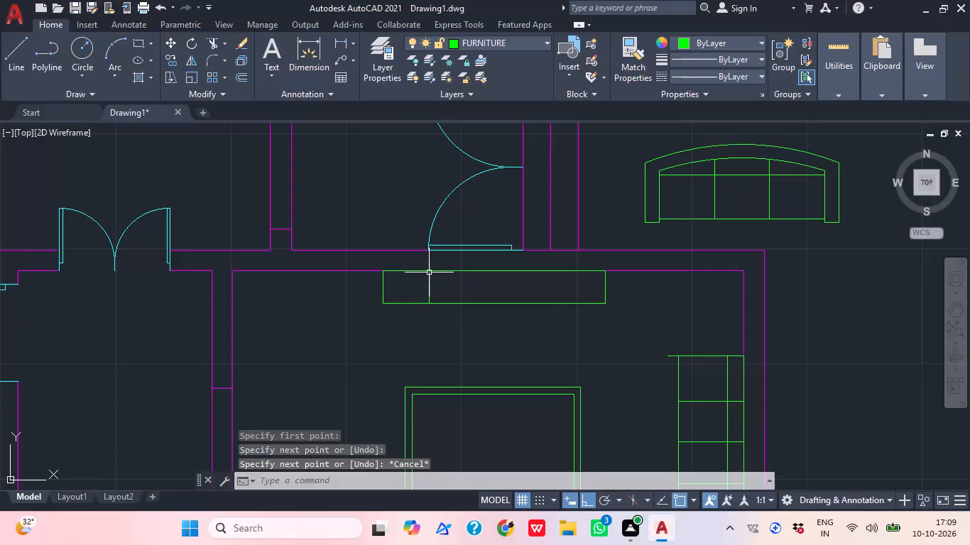
key(space)
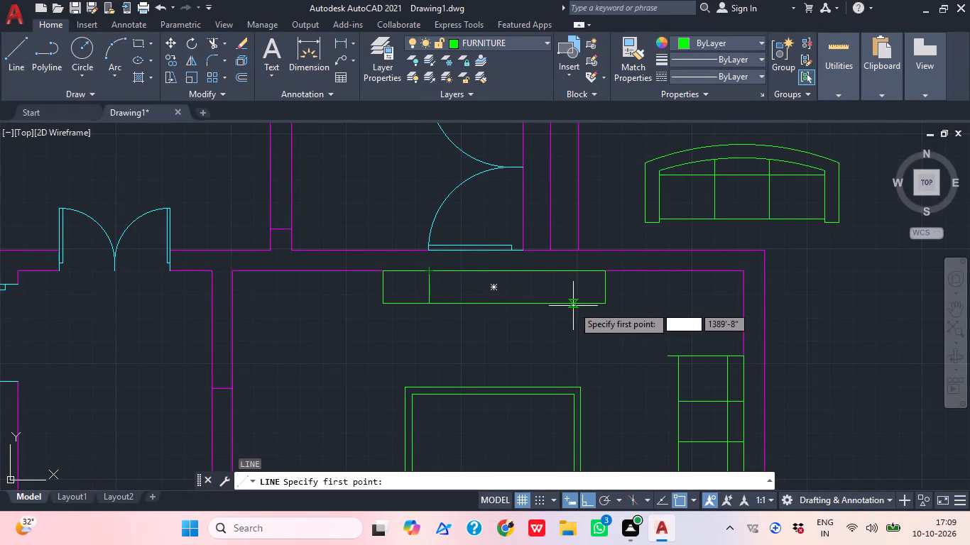
click(573, 306)
click(572, 273)
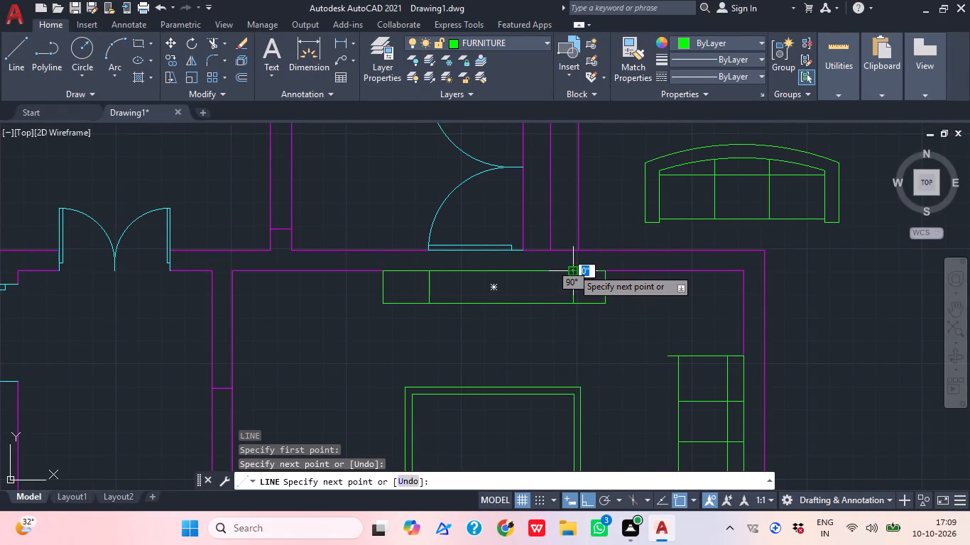
key(Escape)
Add the single-line text "MULTI MEDIA" at the cabinet's south edge, with a height of about 6".
middle_click(561, 352)
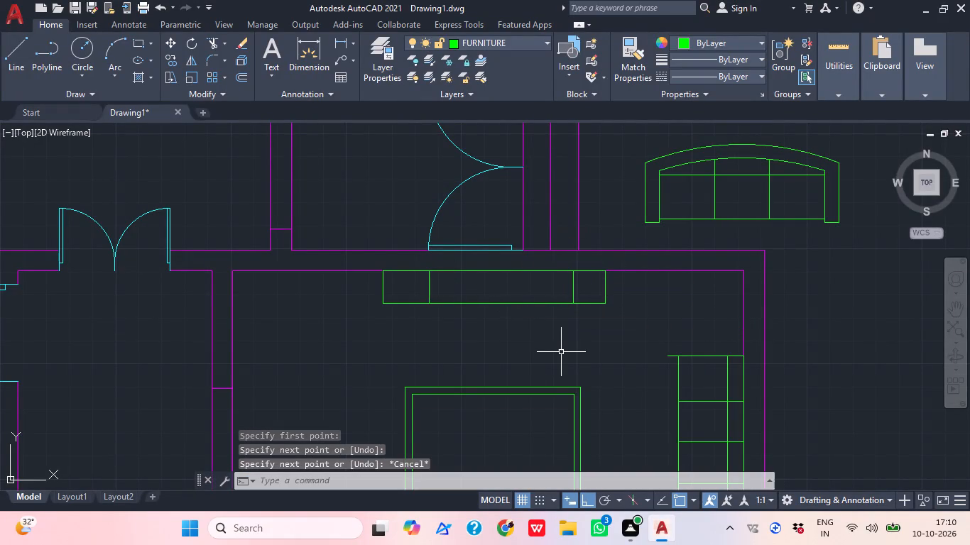
text(TEXT)
key(space)
scroll(463, 276, up, 2)
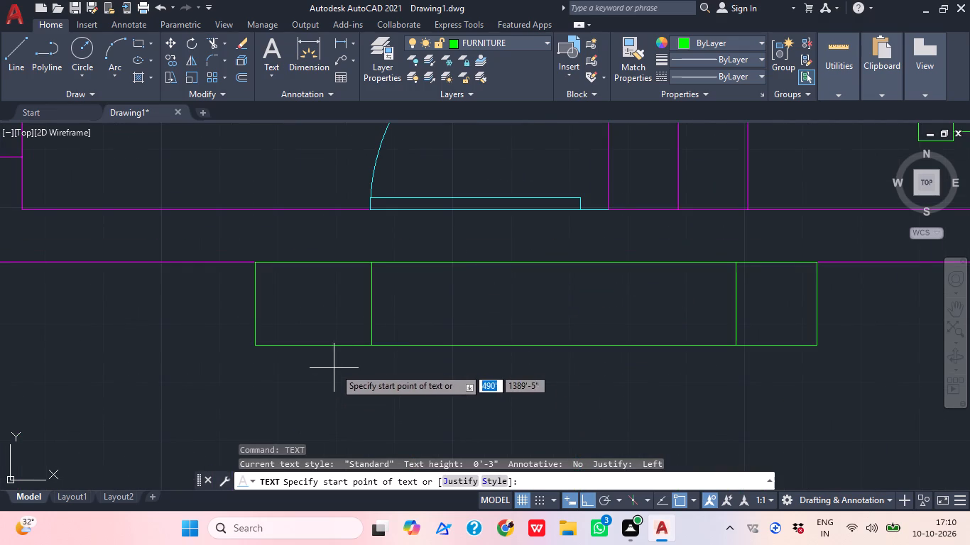
click(344, 358)
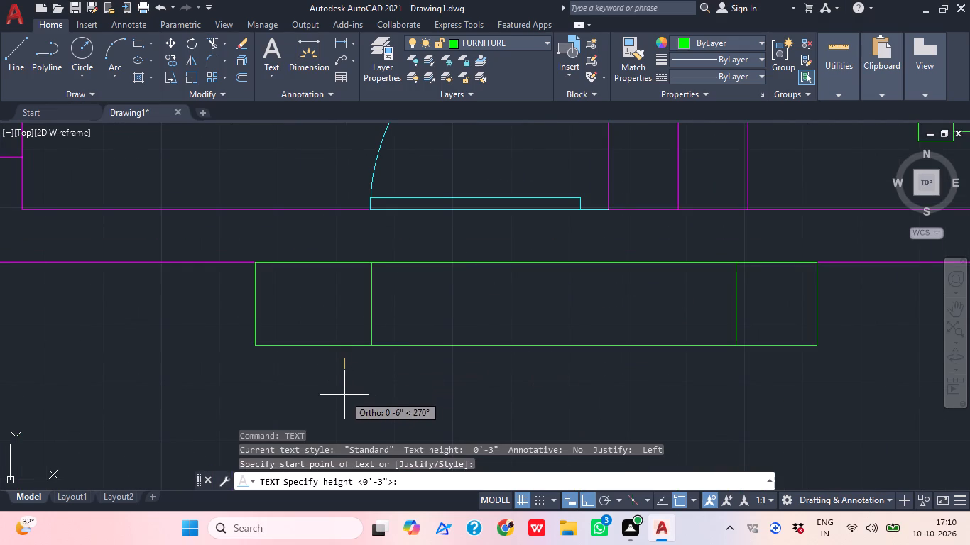
click(344, 393)
click(365, 364)
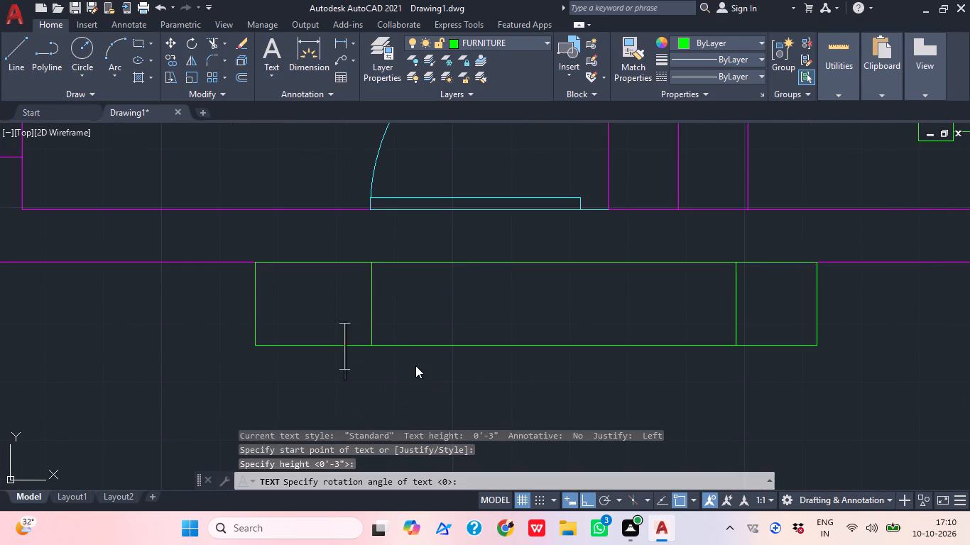
text(MU)
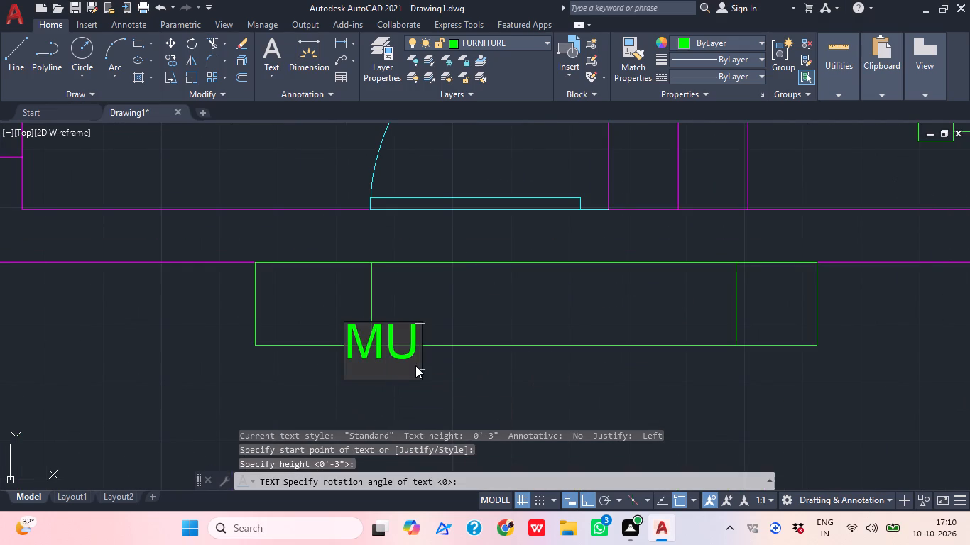
text(LTI MEDI)
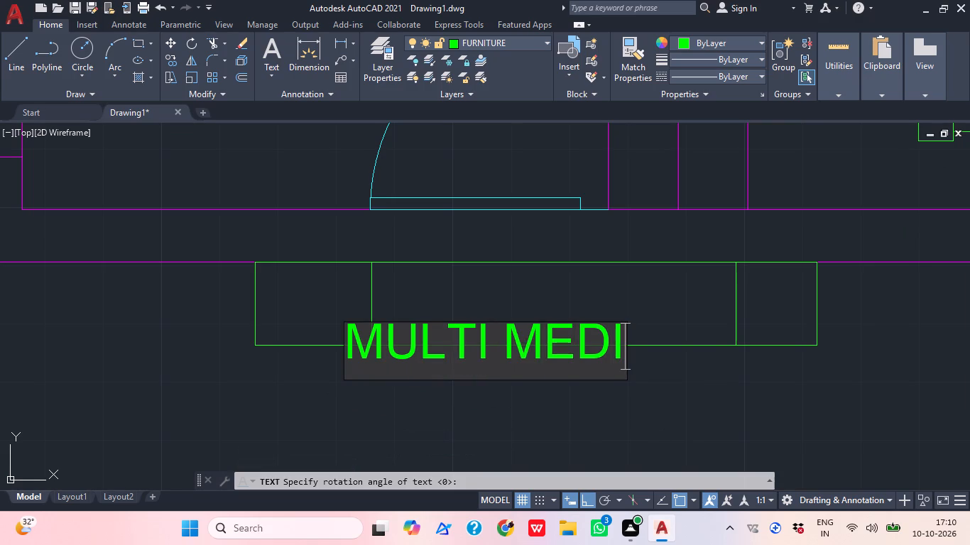
key(a)
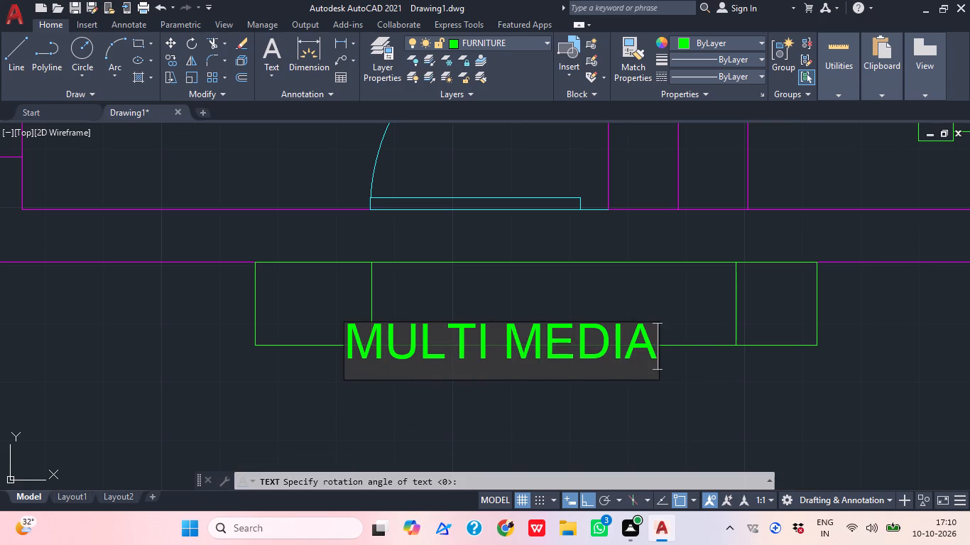
click(477, 413)
key(Escape)
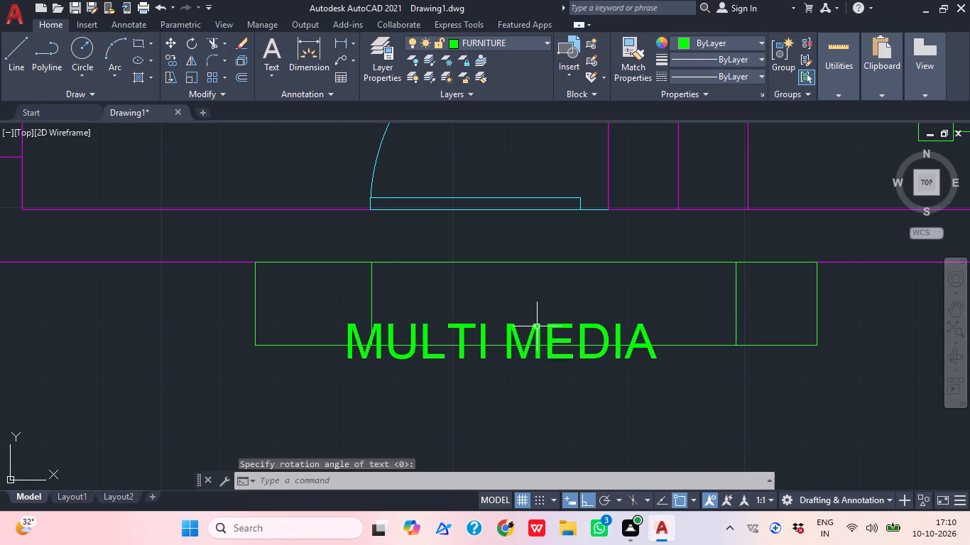
Turn Ortho off and move the MULTI MEDIA label just below the cabinet, centred between its dividers.
click(536, 326)
click(508, 336)
key(m)
key(space)
click(514, 358)
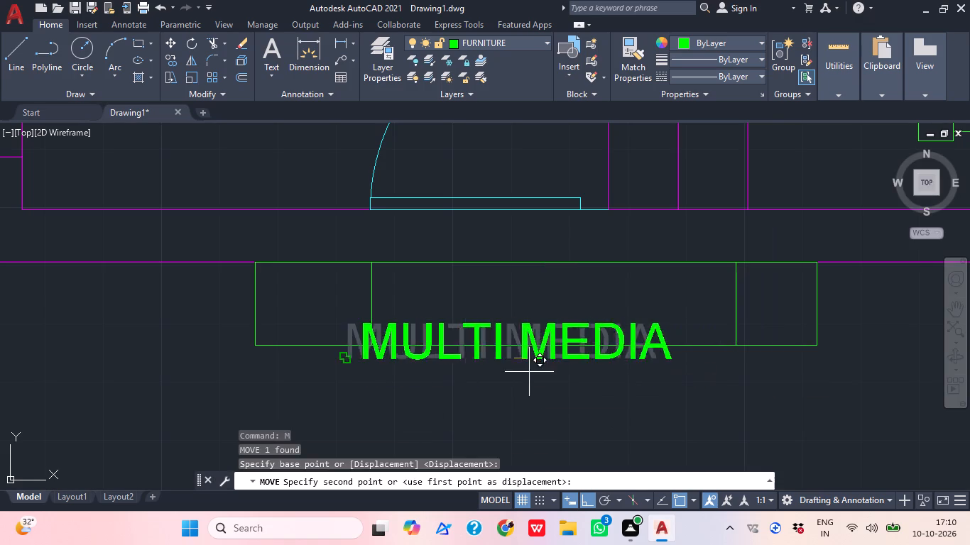
click(588, 498)
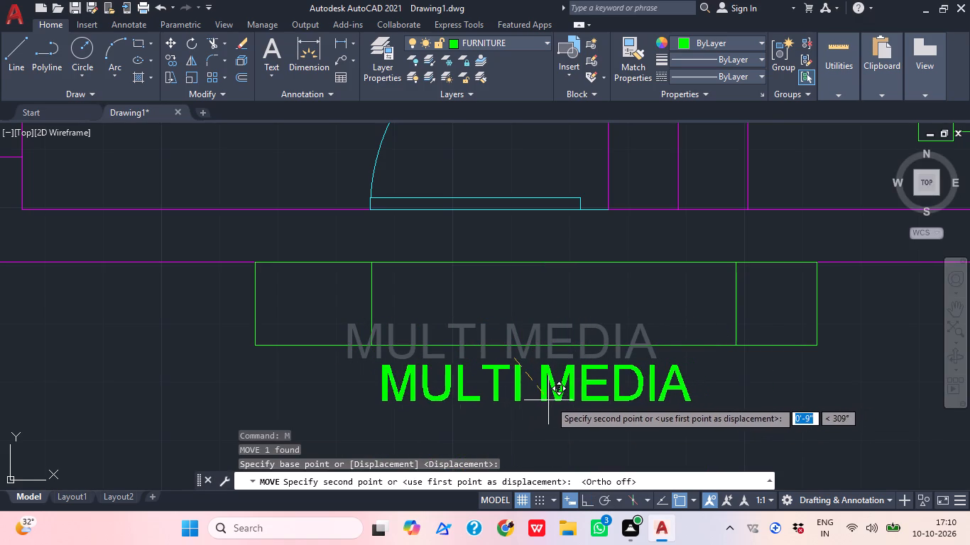
click(552, 399)
Draw a table rectangle about 4'-9" by 4'-6" in the western part of the central hall, north of the double door.
scroll(570, 358, down, 1)
scroll(600, 439, down, 1)
middle_drag(600, 439, 532, 373)
scroll(583, 392, down, 1)
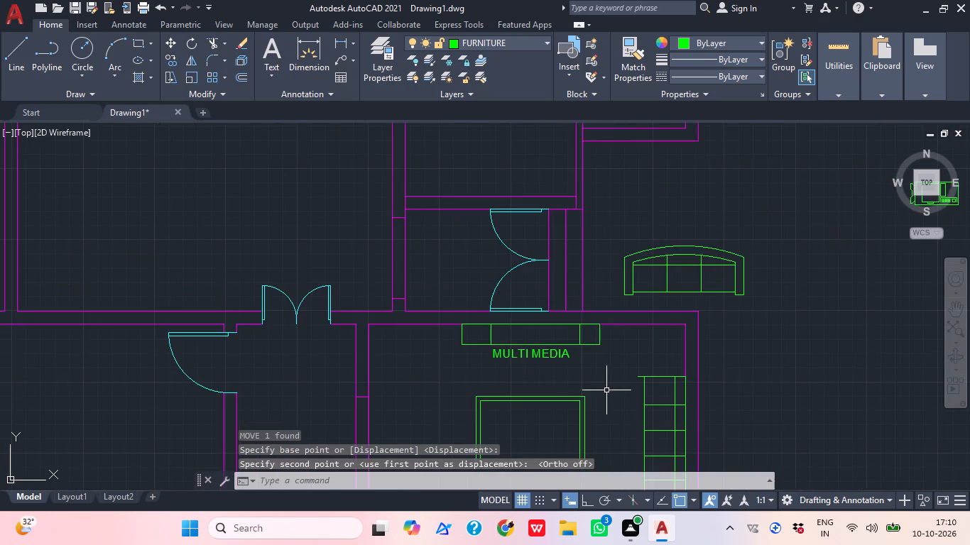
middle_drag(605, 389, 548, 351)
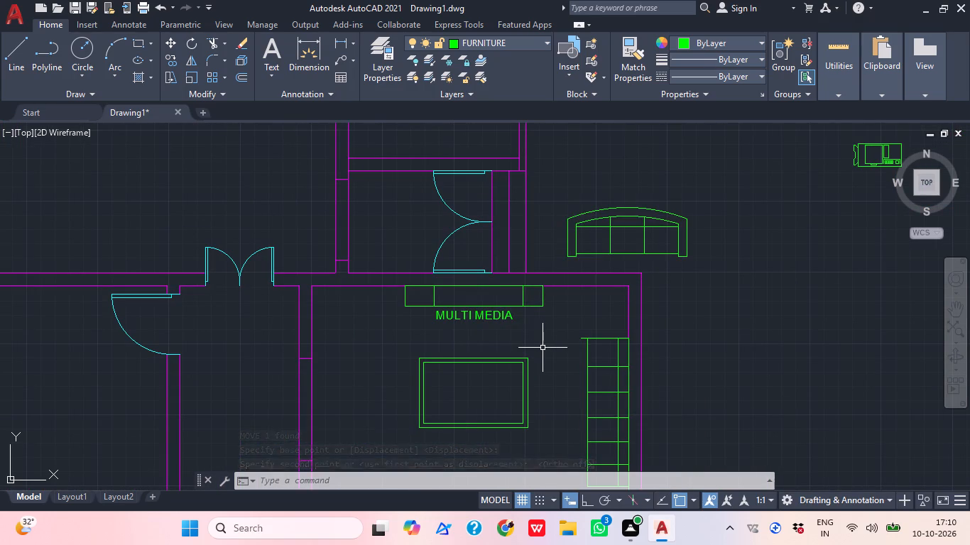
scroll(579, 300, down, 1)
middle_drag(561, 327, 498, 316)
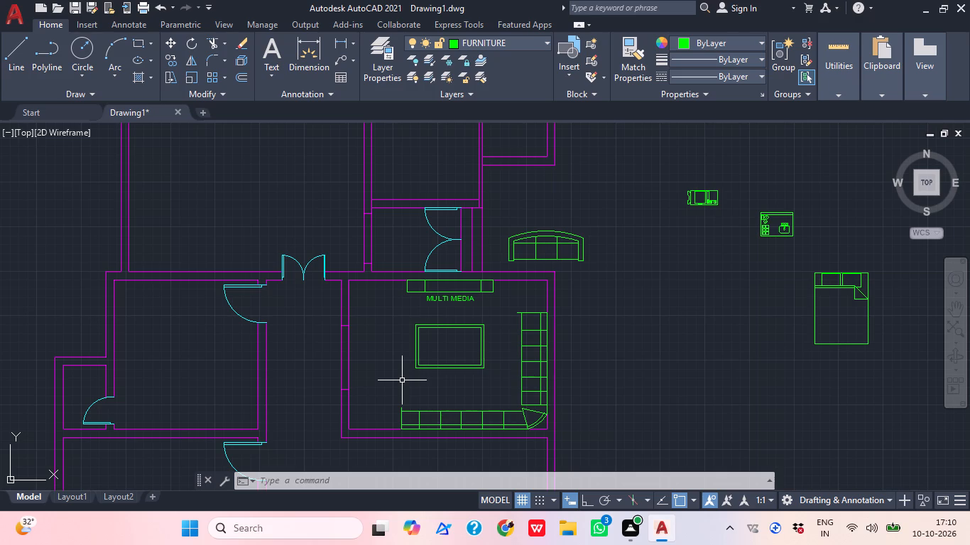
scroll(350, 368, down, 2)
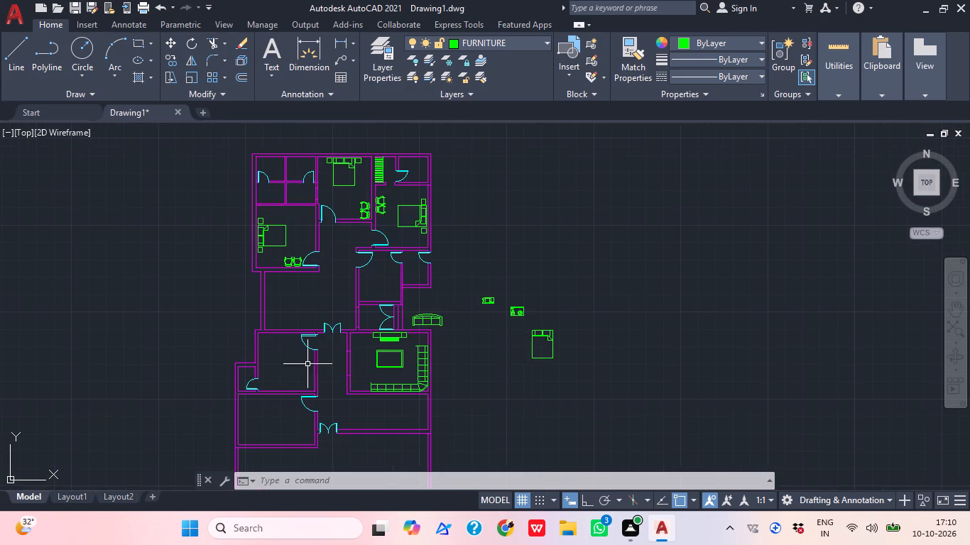
middle_drag(307, 364, 327, 414)
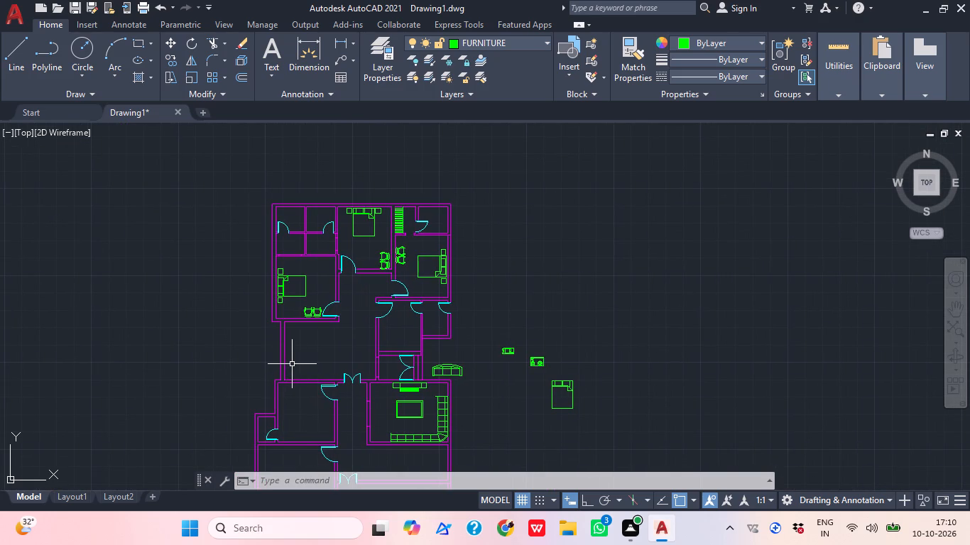
text(REX)
key(BackSpace)
text(C)
key(space)
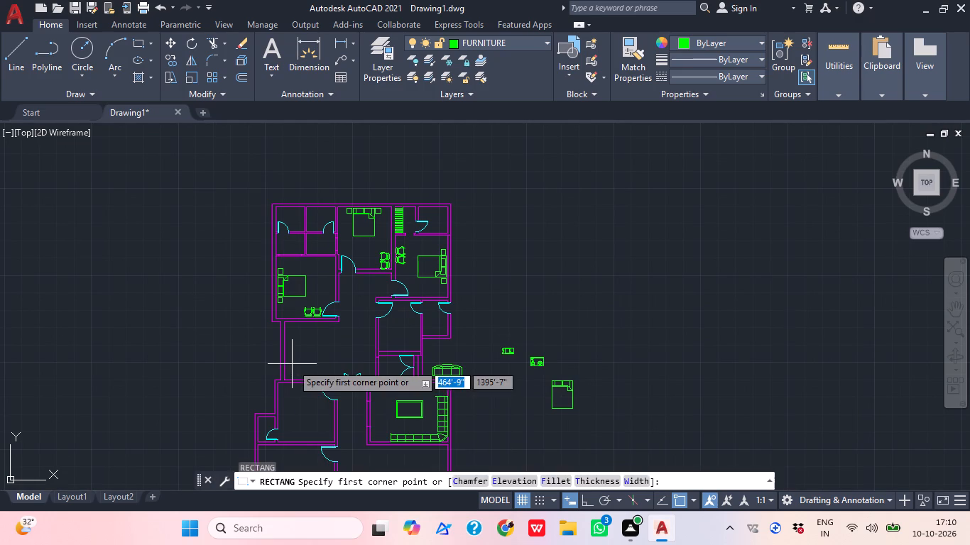
scroll(327, 348, up, 2)
middle_drag(278, 348, 298, 314)
scroll(298, 314, up, 1)
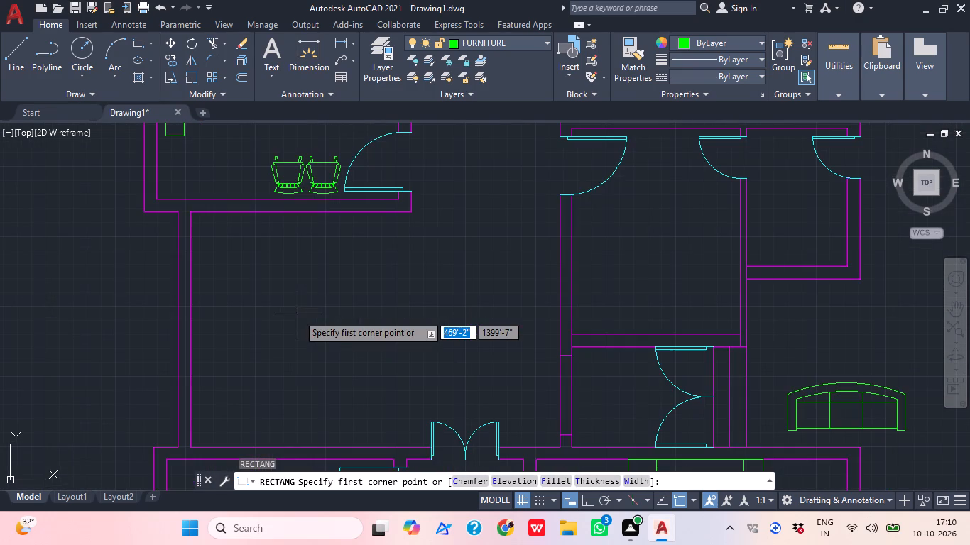
scroll(298, 314, up, 1)
middle_drag(302, 229, 306, 249)
middle_drag(308, 302, 308, 231)
scroll(308, 231, down, 1)
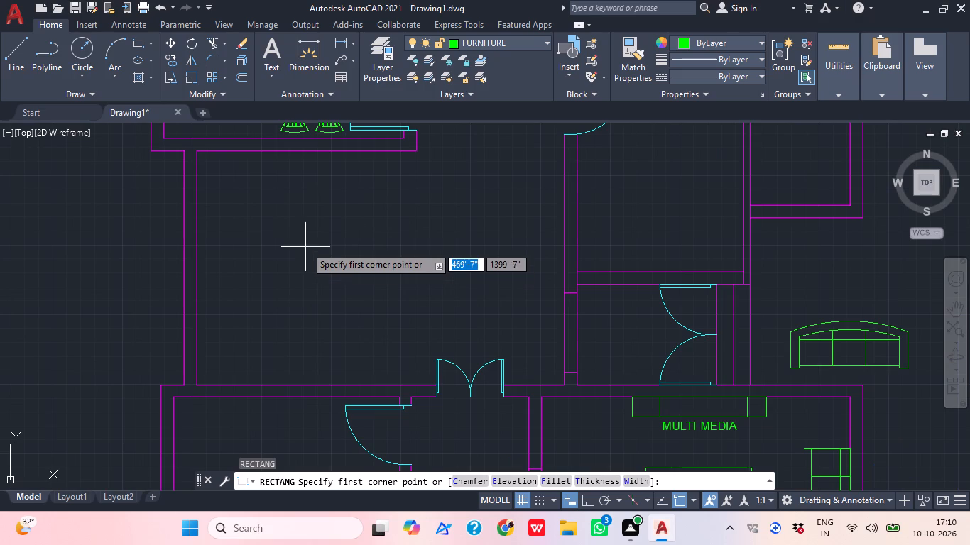
click(263, 221)
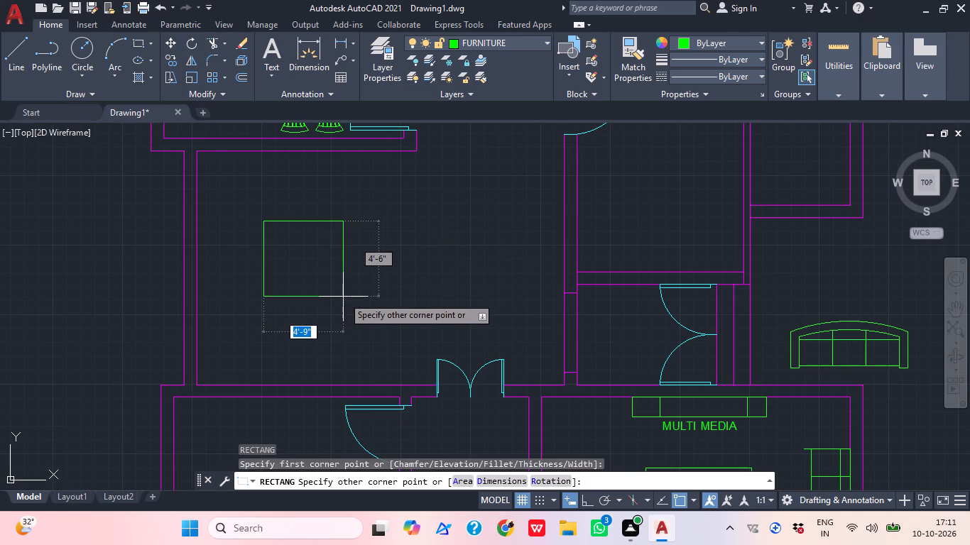
drag(341, 296, 365, 290)
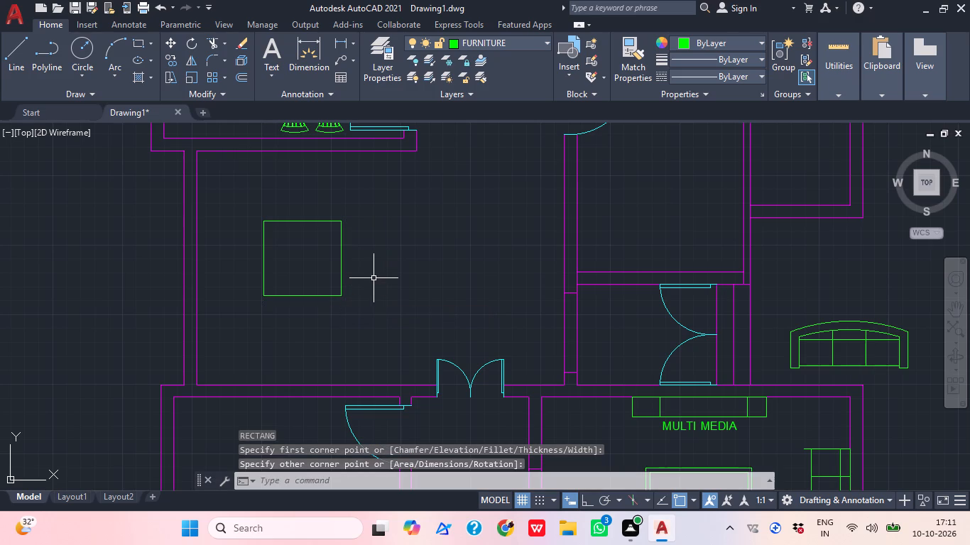
Offset the table rectangle 4" inward to form its inner border.
key(o)
key(space)
text(4)
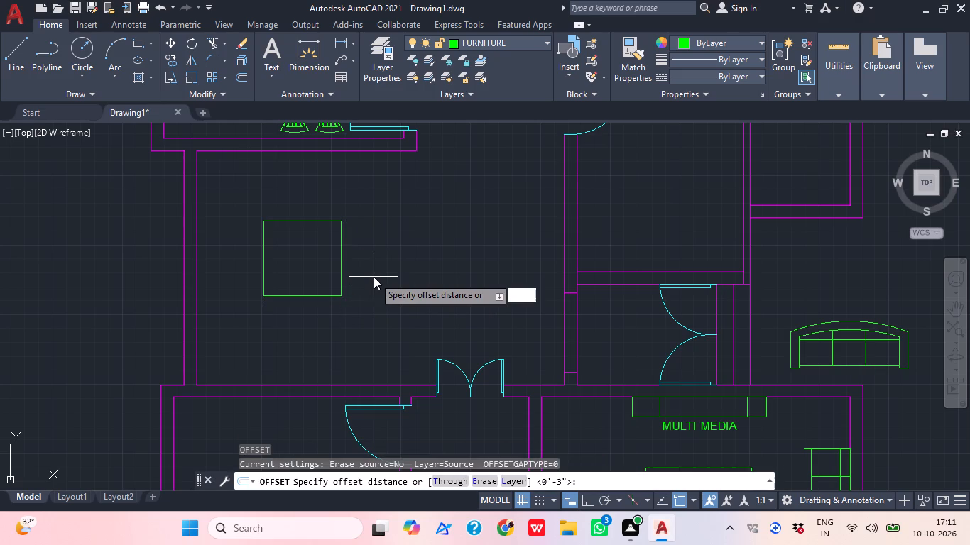
key(shift+quotedbl)
key(Return)
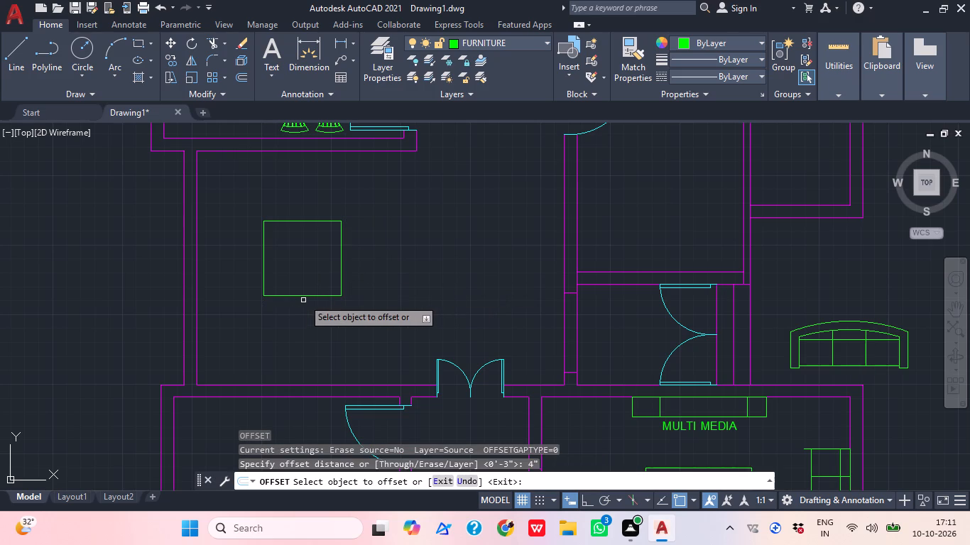
click(305, 297)
click(304, 272)
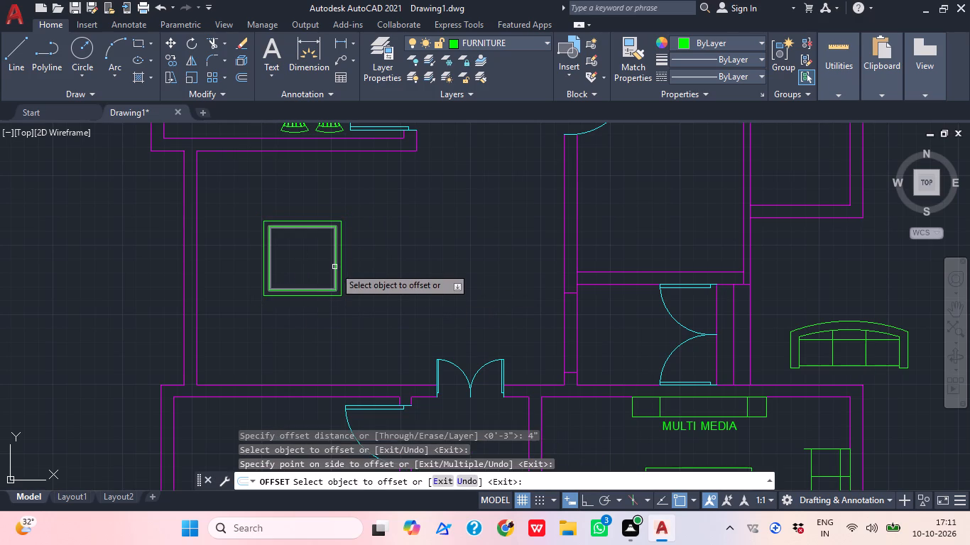
key(Escape)
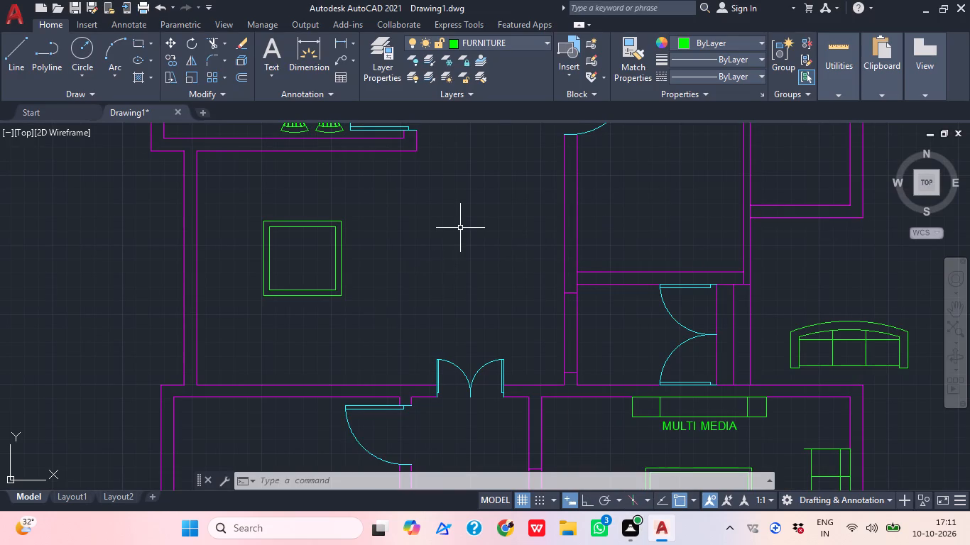
Delete the loose 7 ft roundback sofa block lying outside the plan, north-east of the MULTI MEDIA room.
middle_click(460, 228)
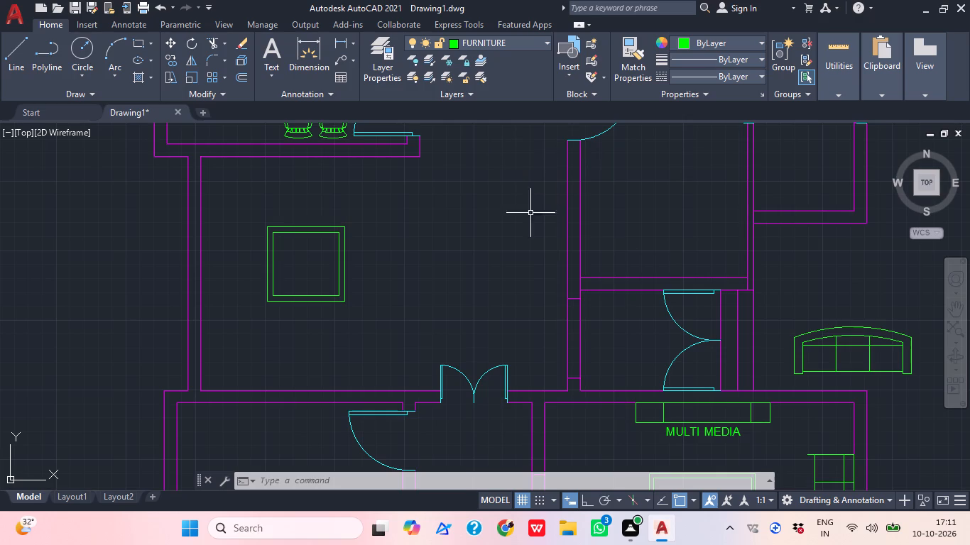
scroll(483, 227, down, 2)
middle_drag(459, 266, 406, 301)
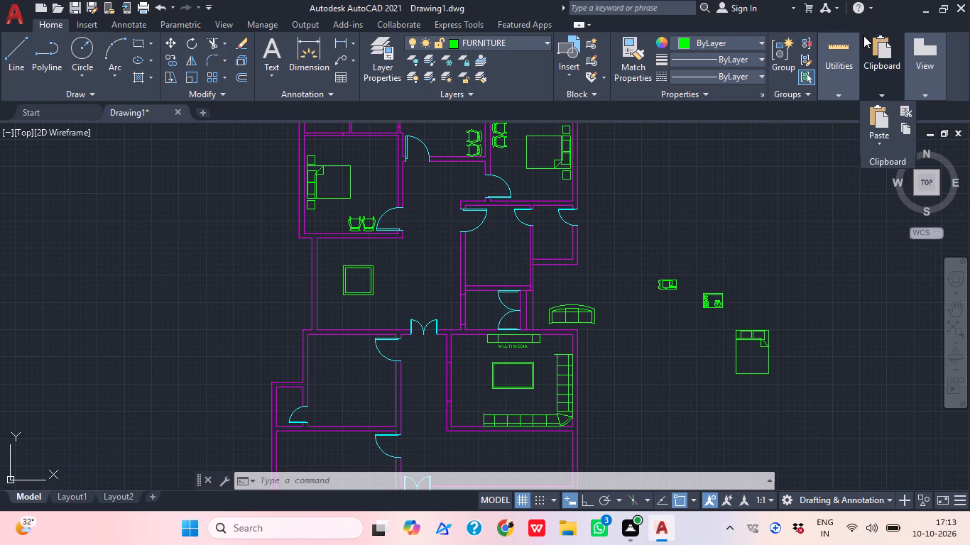
middle_drag(643, 325, 641, 315)
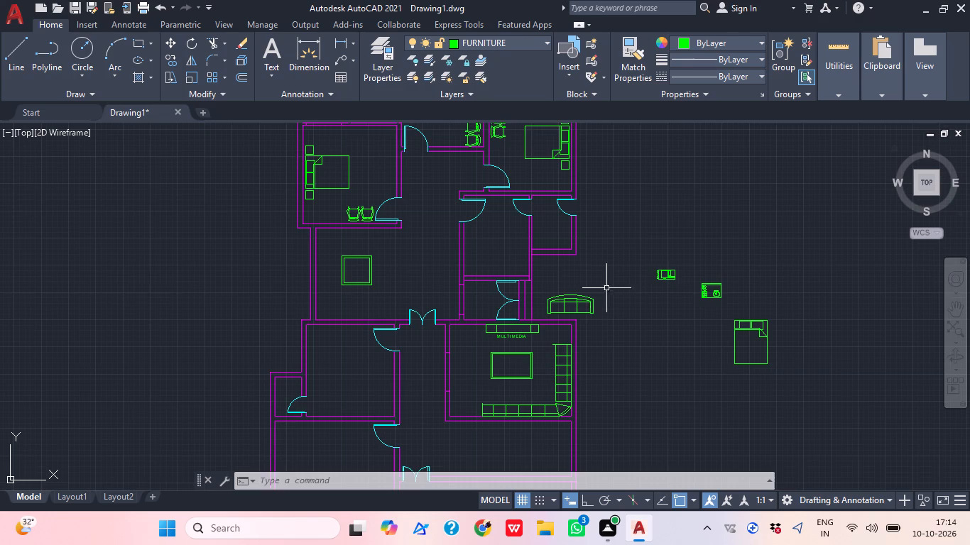
middle_drag(638, 294, 650, 280)
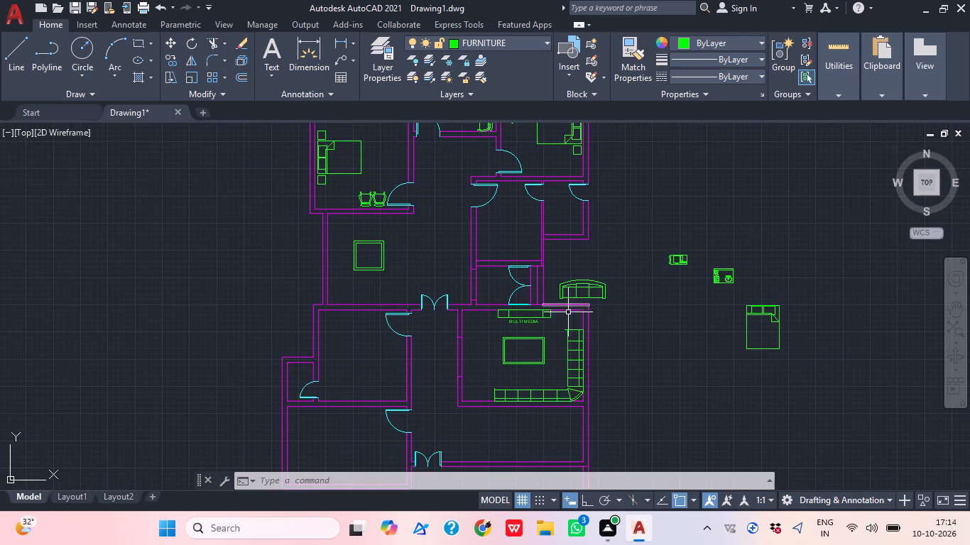
scroll(568, 312, up, 1)
drag(627, 297, 616, 289)
click(597, 266)
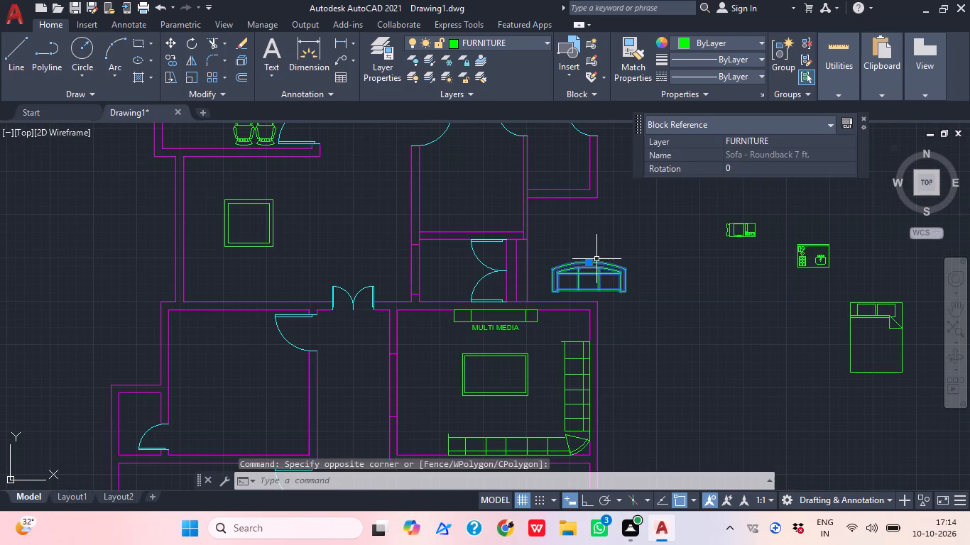
key(Home)
key(Delete)
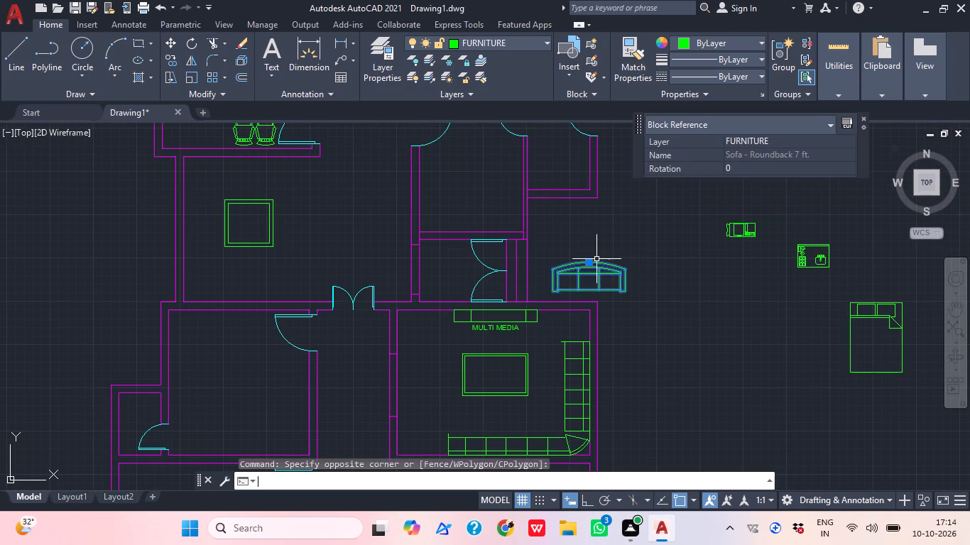
key(Escape)
drag(632, 311, 630, 297)
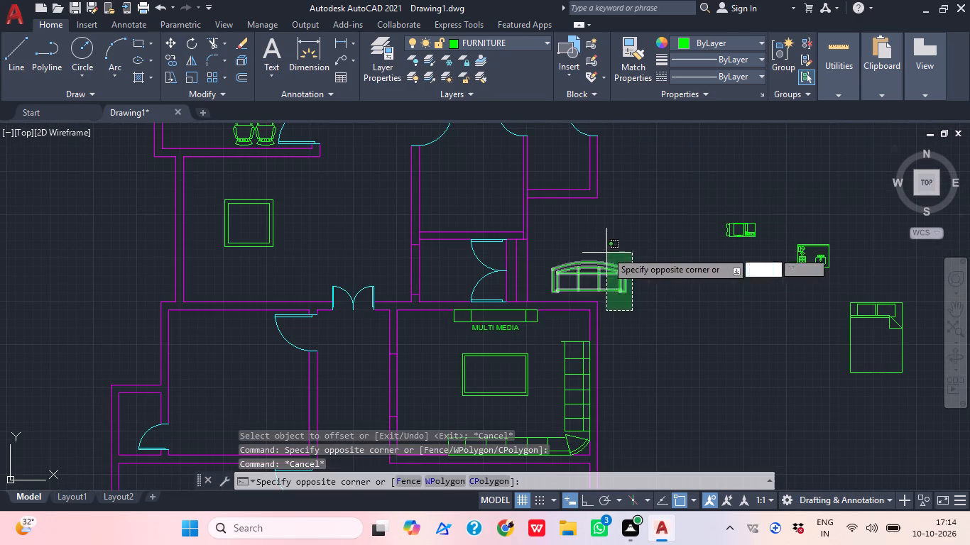
click(606, 251)
key(Delete)
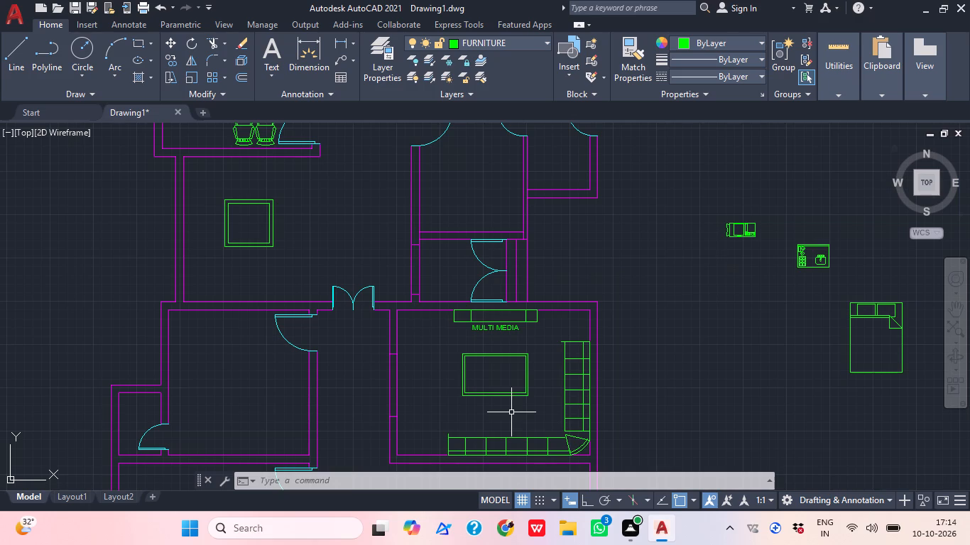
Review the overall house plan, checking the furnished bedrooms, the central hall and the living room layout.
middle_drag(636, 263, 619, 282)
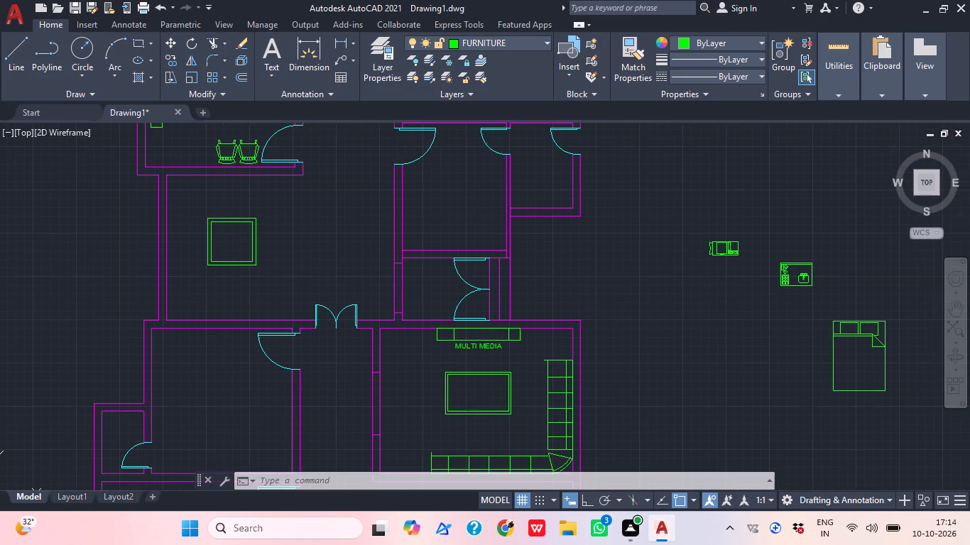
middle_drag(619, 282, 616, 282)
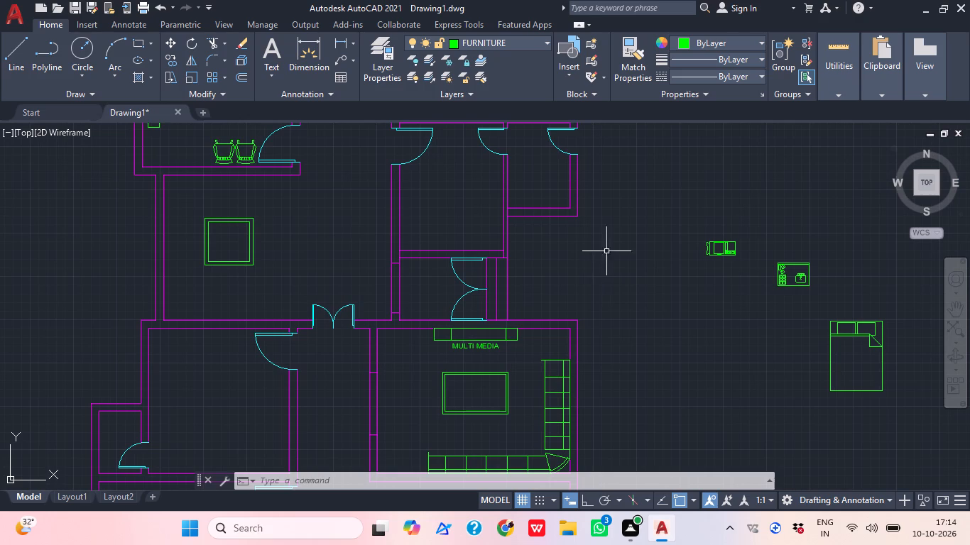
middle_drag(605, 315, 614, 361)
middle_drag(589, 370, 593, 315)
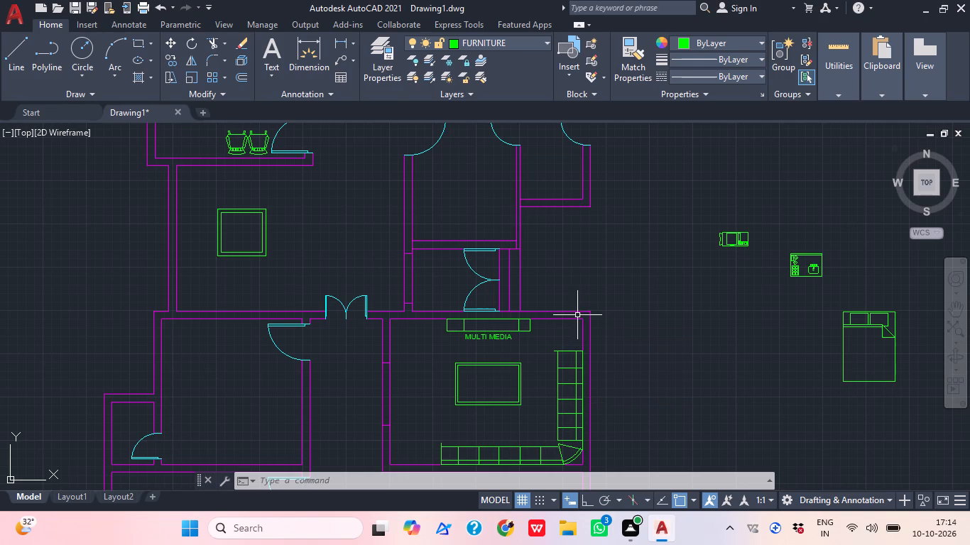
scroll(633, 326, down, 1)
middle_drag(640, 336, 675, 380)
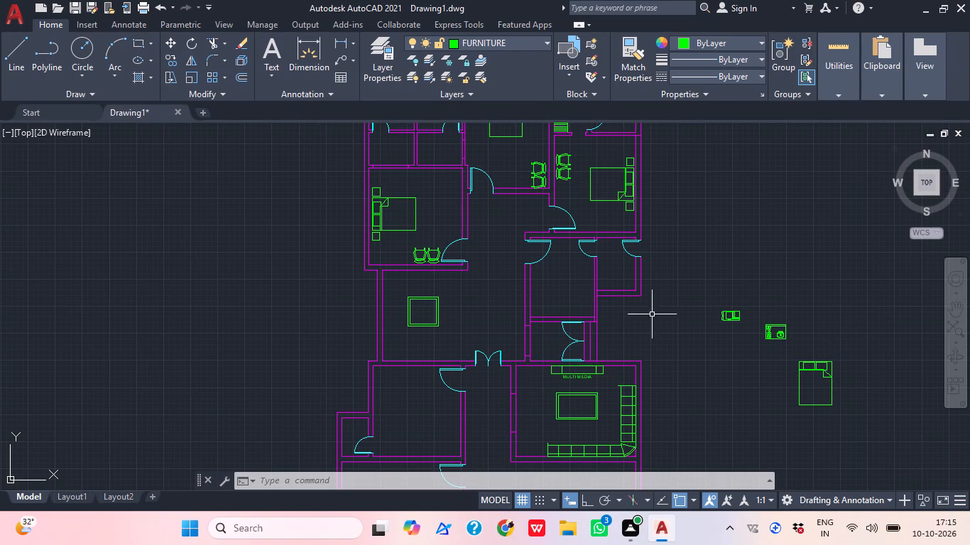
middle_drag(601, 329, 513, 330)
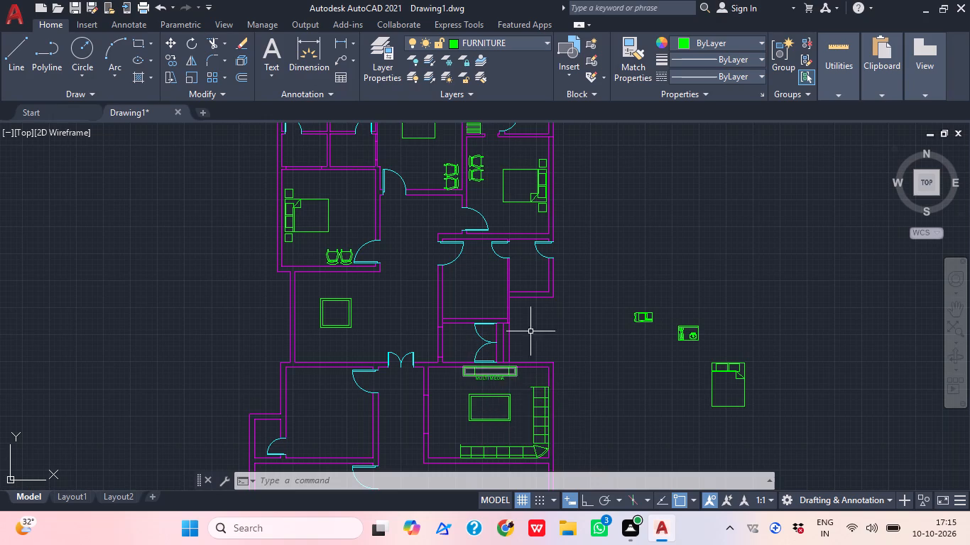
middle_drag(641, 265, 599, 346)
scroll(636, 272, down, 1)
middle_drag(575, 343, 579, 333)
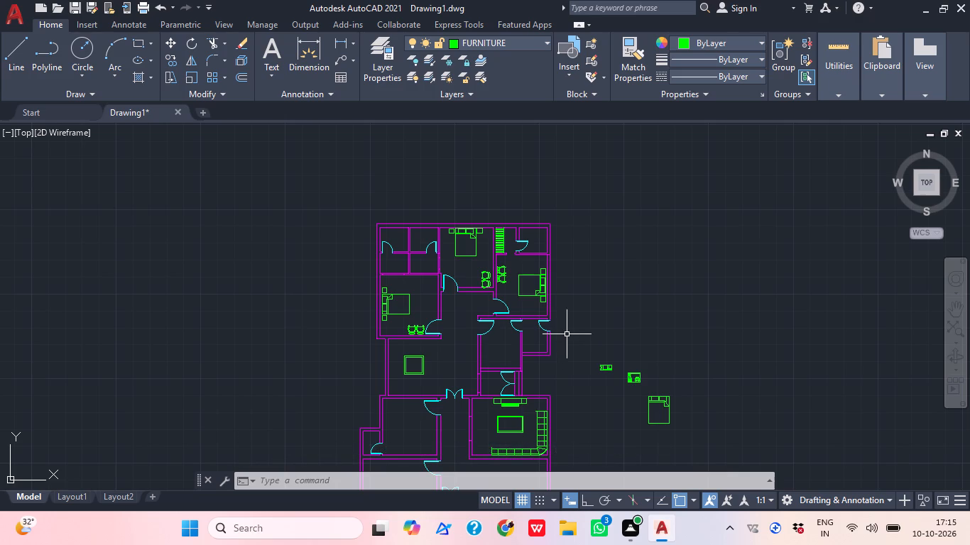
middle_drag(466, 327, 479, 287)
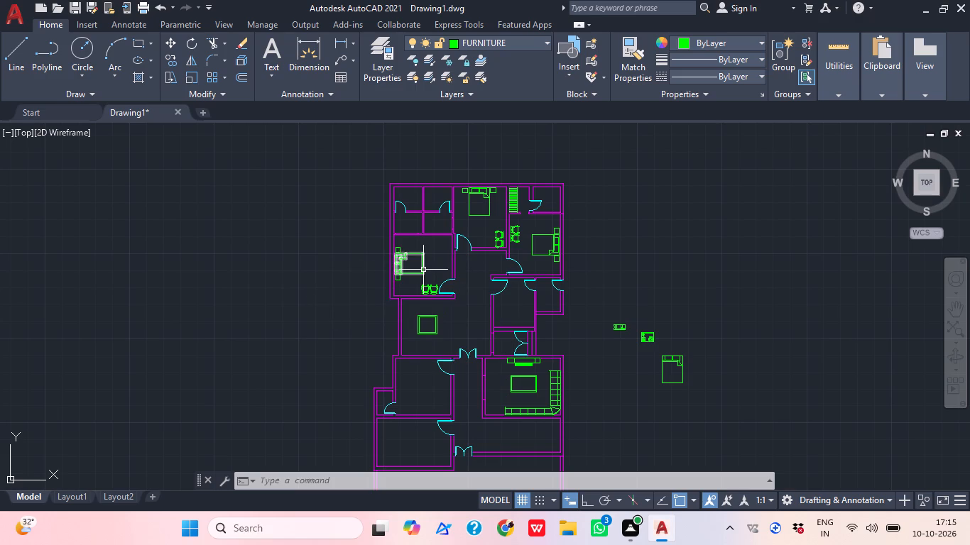
middle_drag(467, 370, 431, 334)
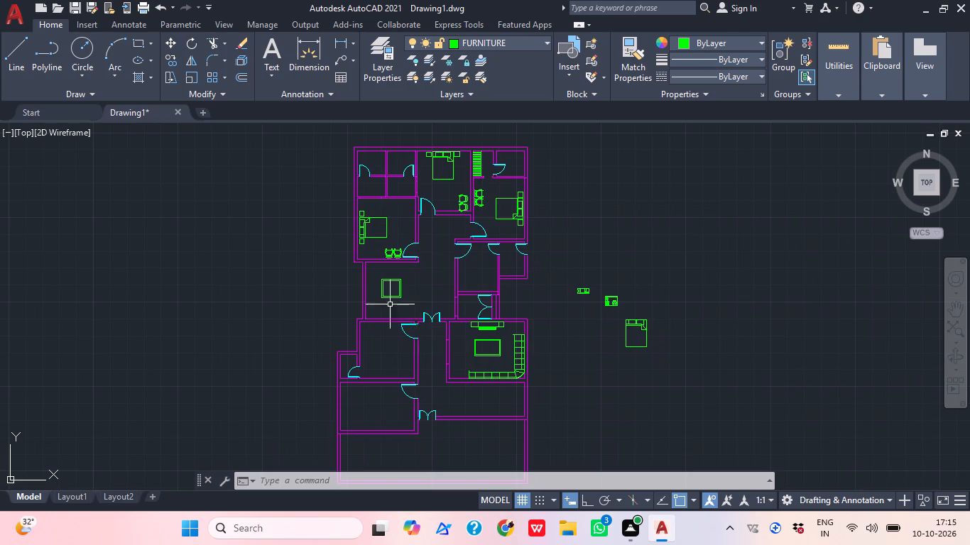
scroll(388, 302, up, 1)
middle_drag(424, 316, 412, 329)
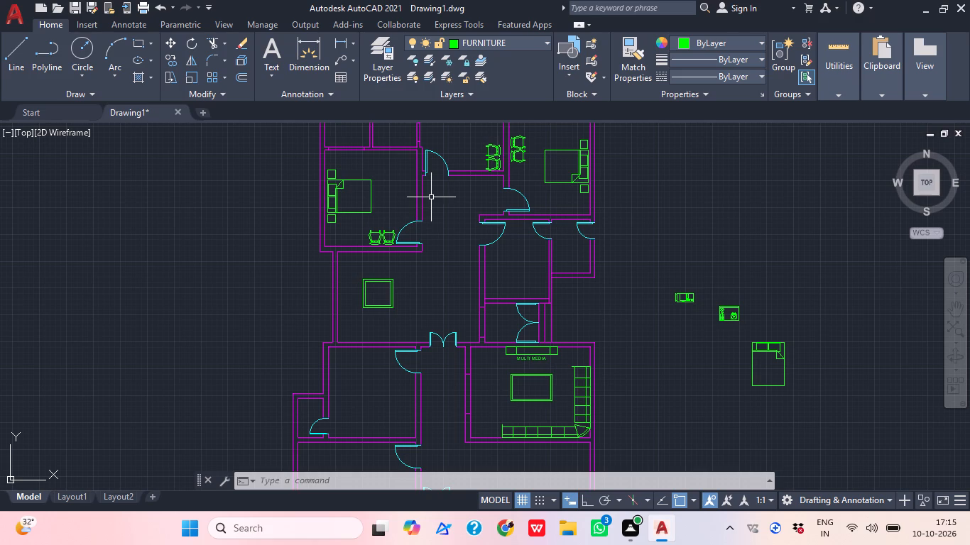
middle_drag(445, 252, 435, 329)
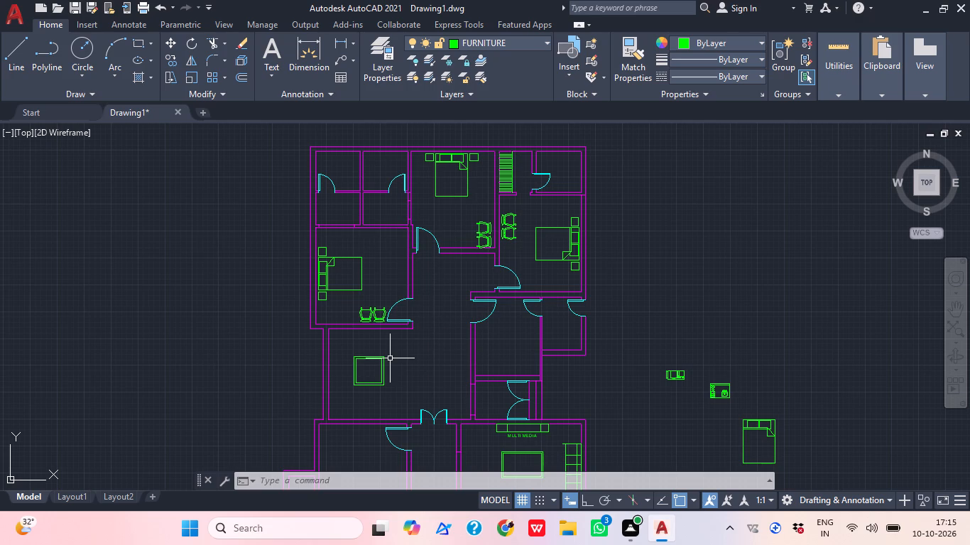
With Ortho on, draw the sofa's eastern outline beside the hall table: about 2'-9" east, then about 7'-8" south.
key(l)
key(space)
middle_drag(392, 373, 386, 365)
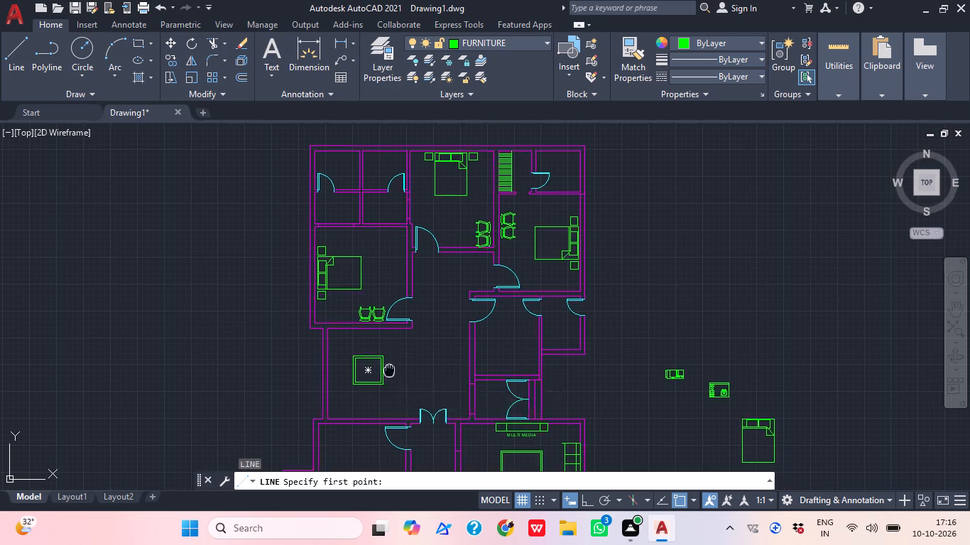
middle_drag(386, 365, 386, 280)
scroll(384, 280, up, 2)
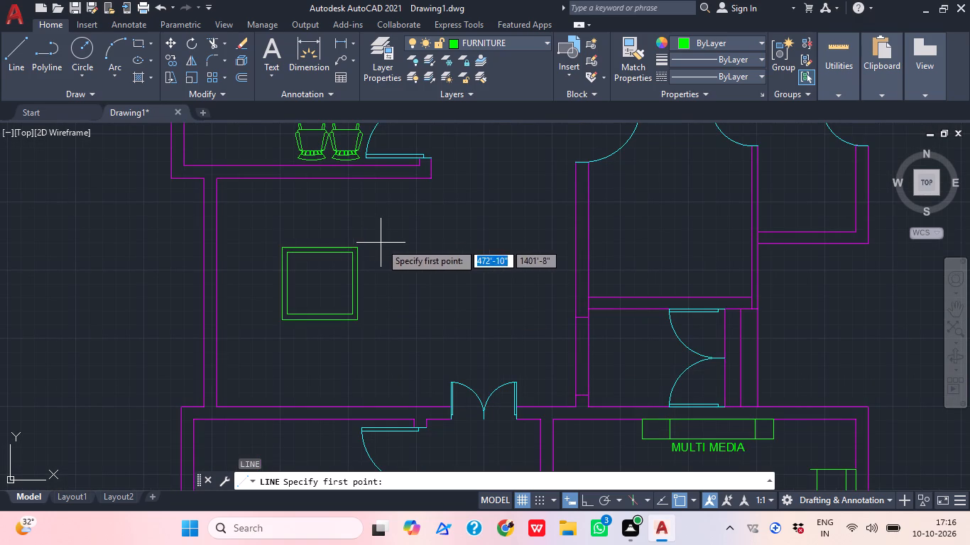
click(381, 244)
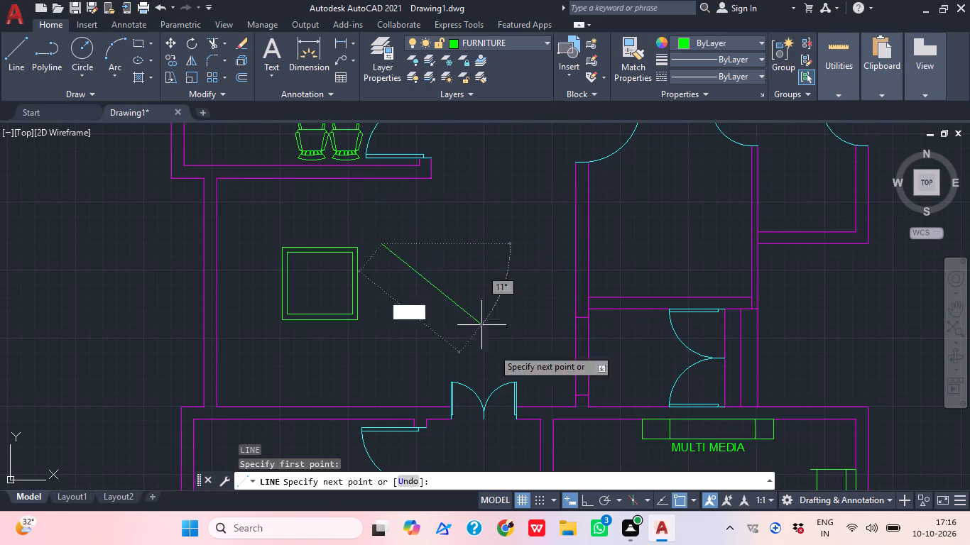
drag(592, 501, 588, 483)
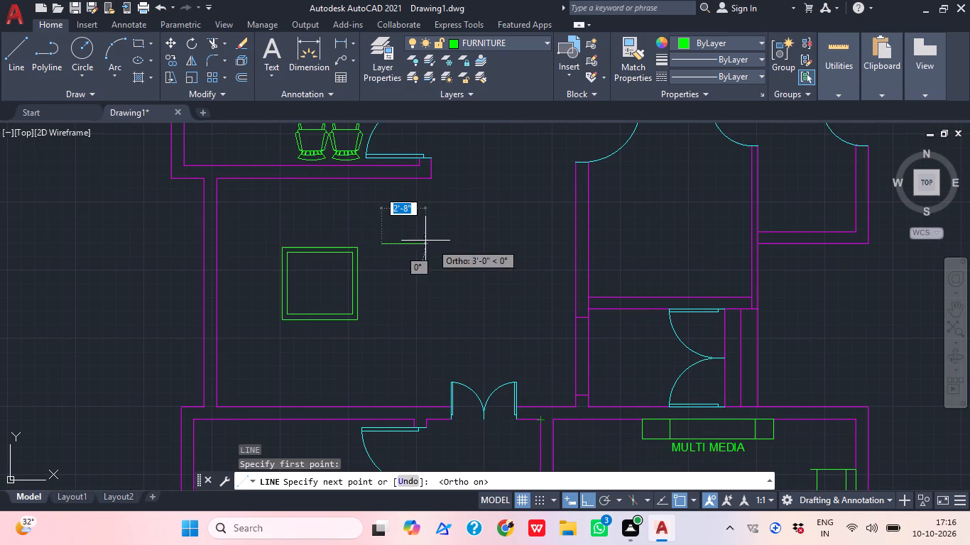
click(427, 251)
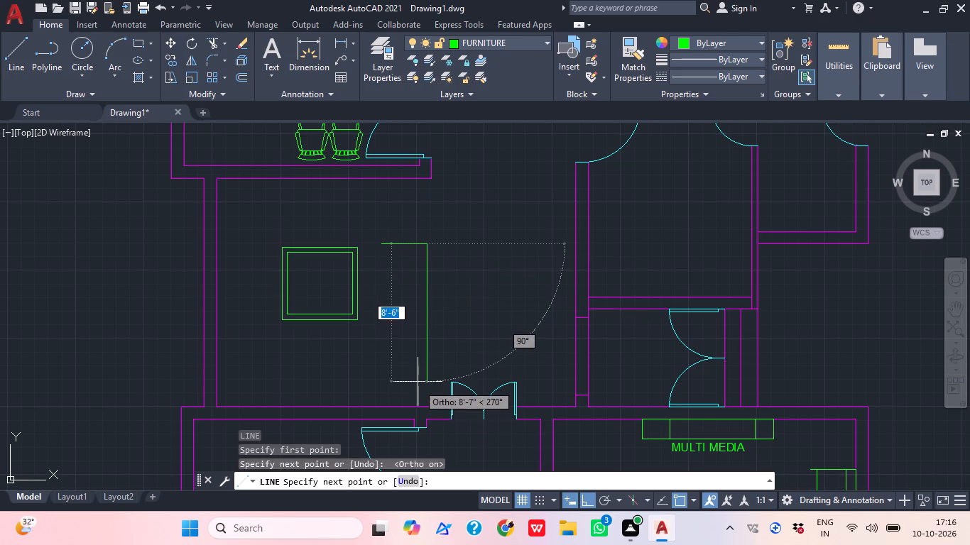
middle_drag(427, 380, 422, 363)
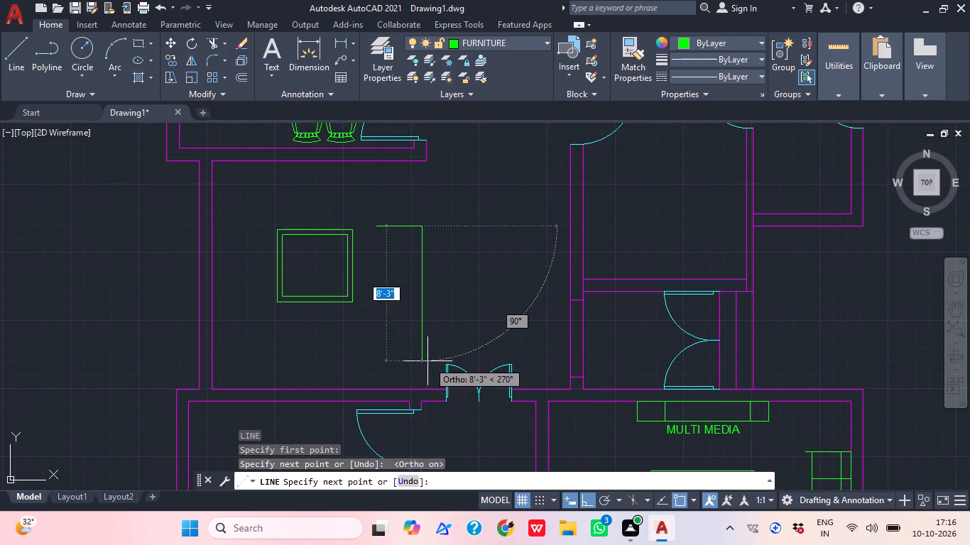
click(420, 351)
key(Escape)
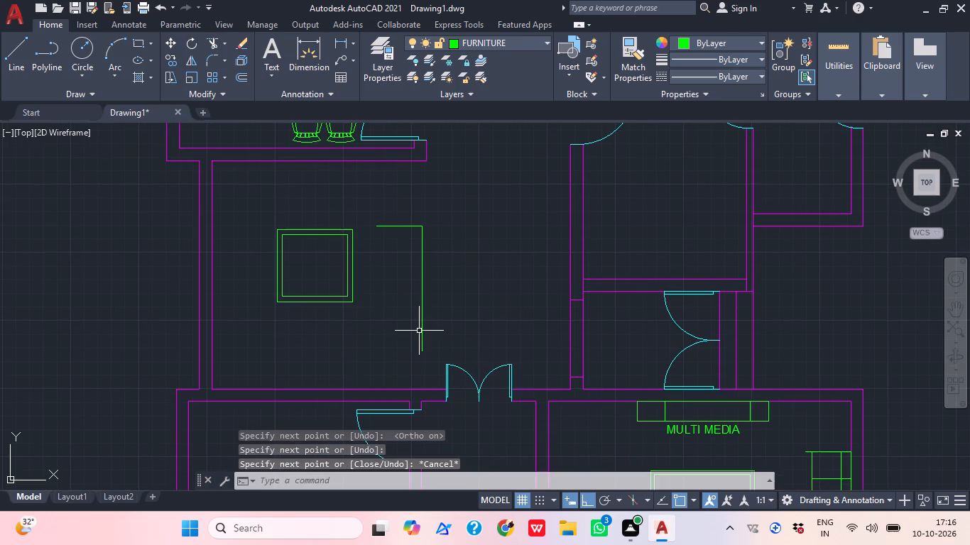
Draw the sofa's western outline between table and wall: about 2'-8" west, then about 7'-9" south.
text(L)
key(space)
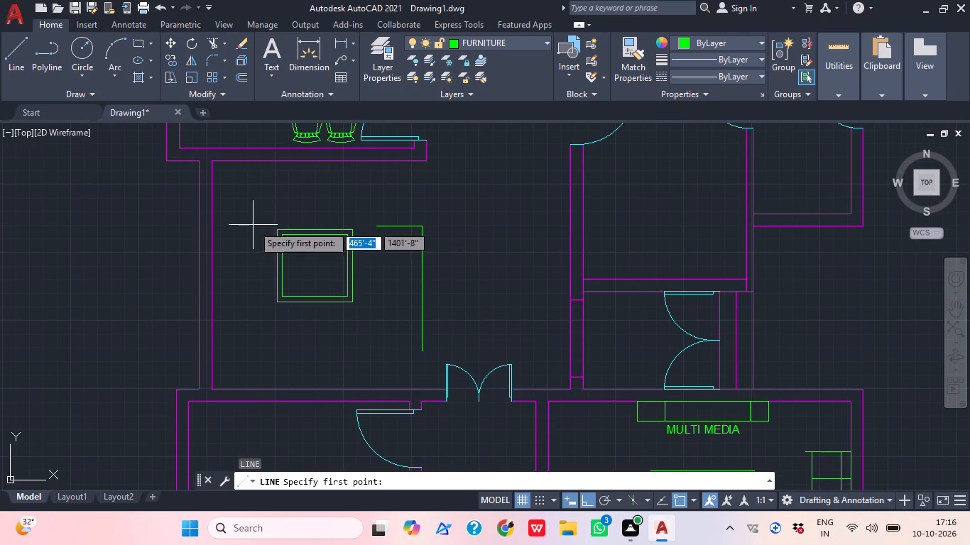
click(266, 224)
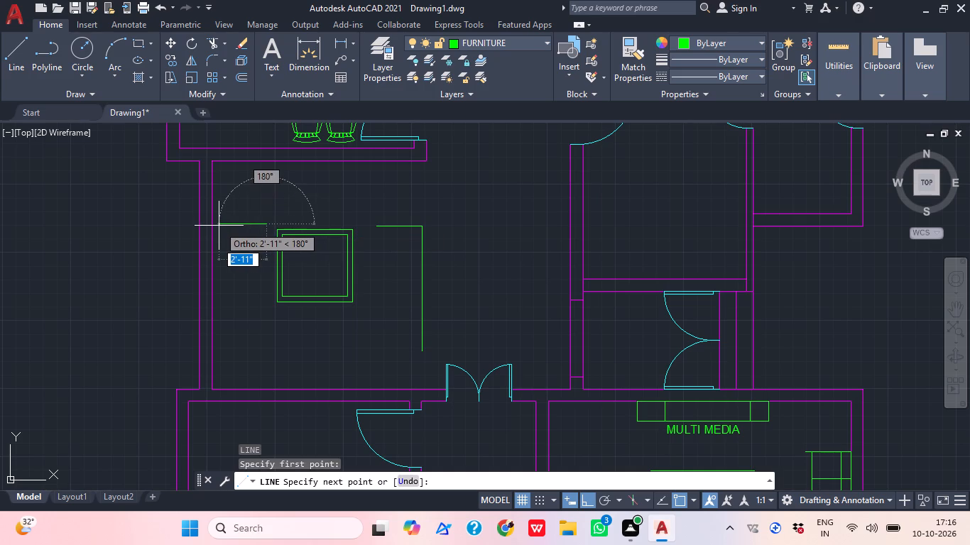
scroll(222, 221, up, 1)
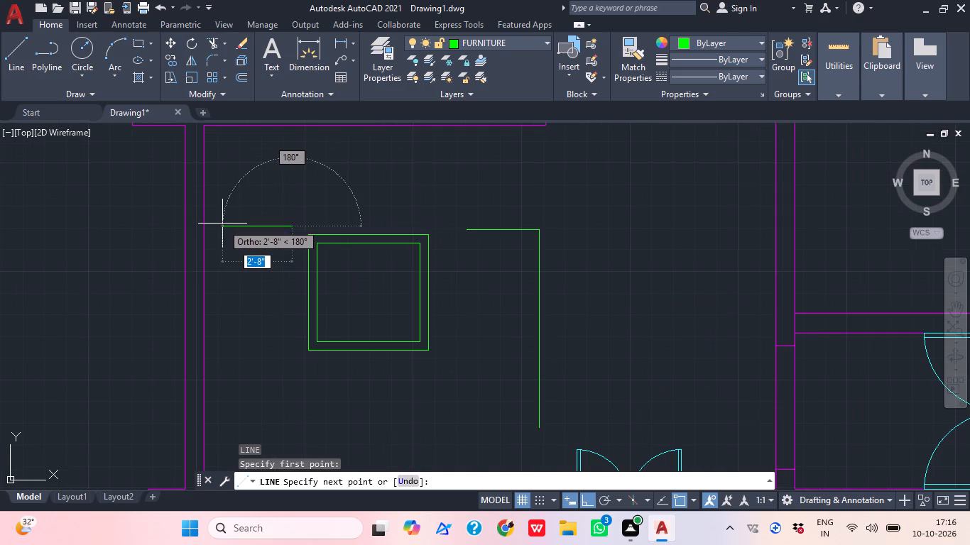
click(222, 224)
middle_drag(225, 226, 219, 147)
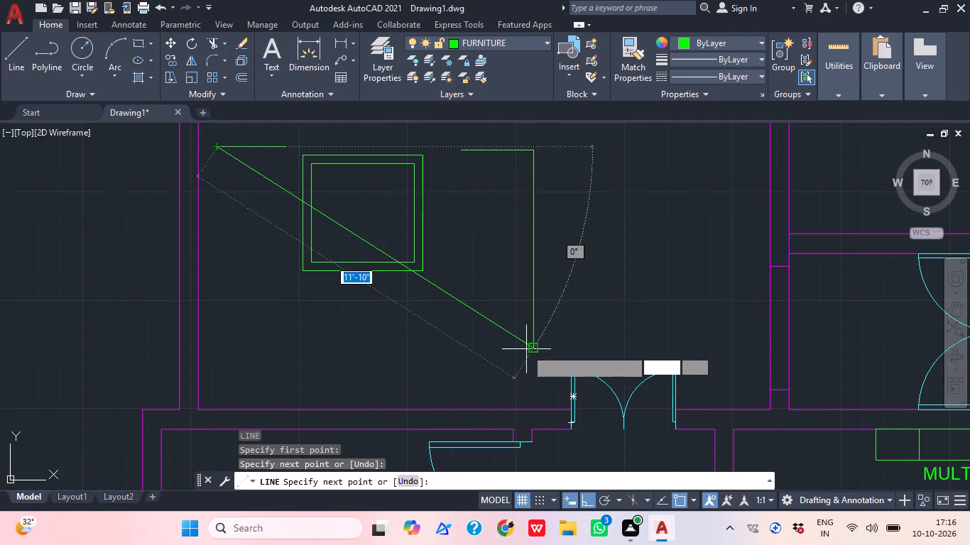
click(231, 350)
key(Escape)
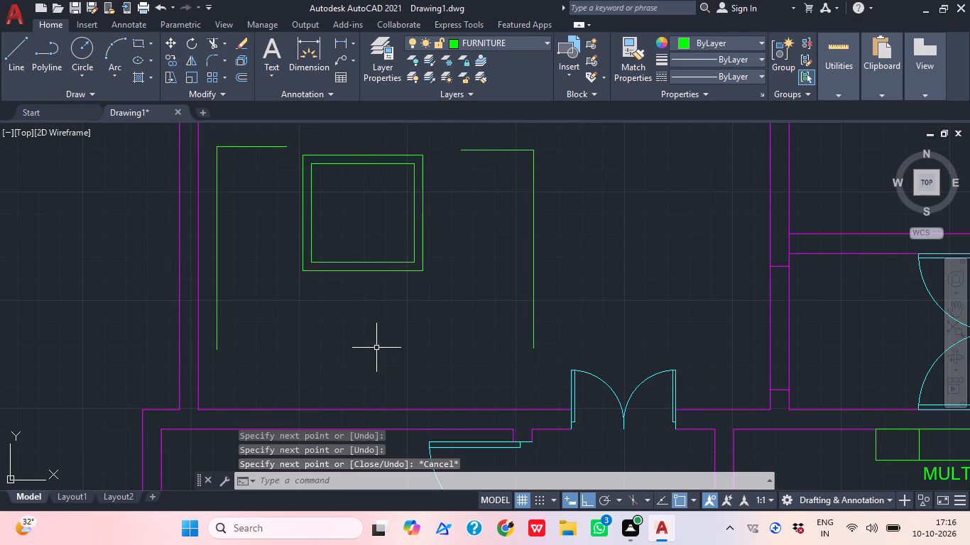
Draw the sofa's southern back line, about 8'-4" long, just inside the hall's south wall.
text(L)
key(space)
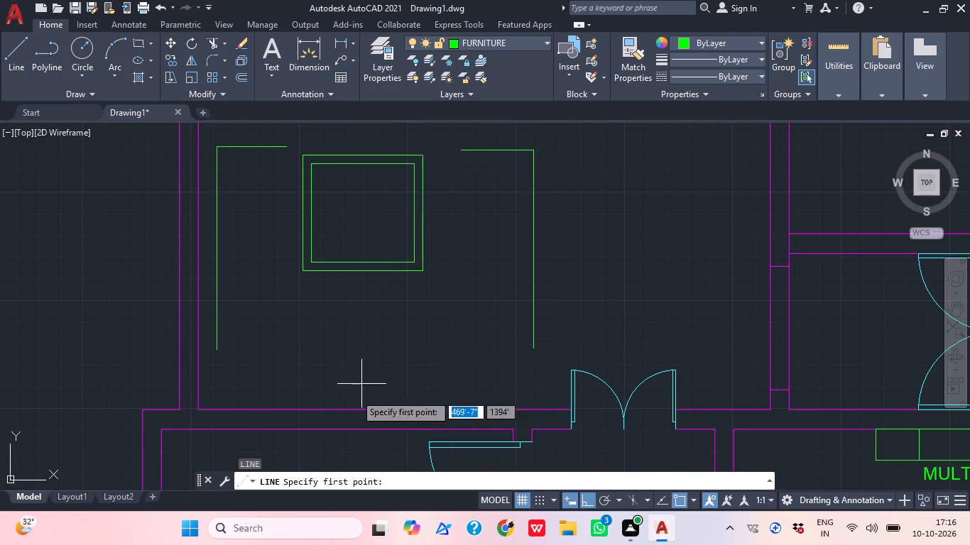
click(261, 400)
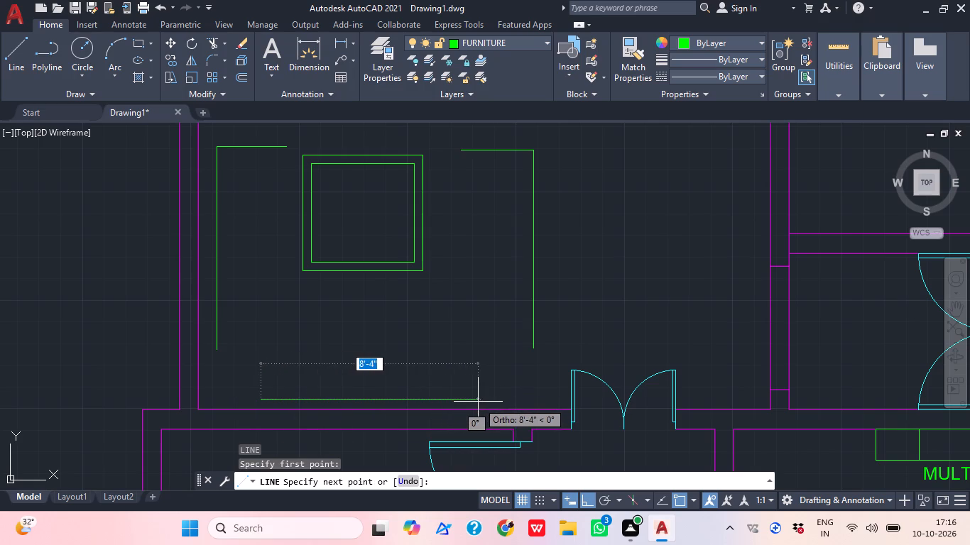
click(478, 402)
key(Escape)
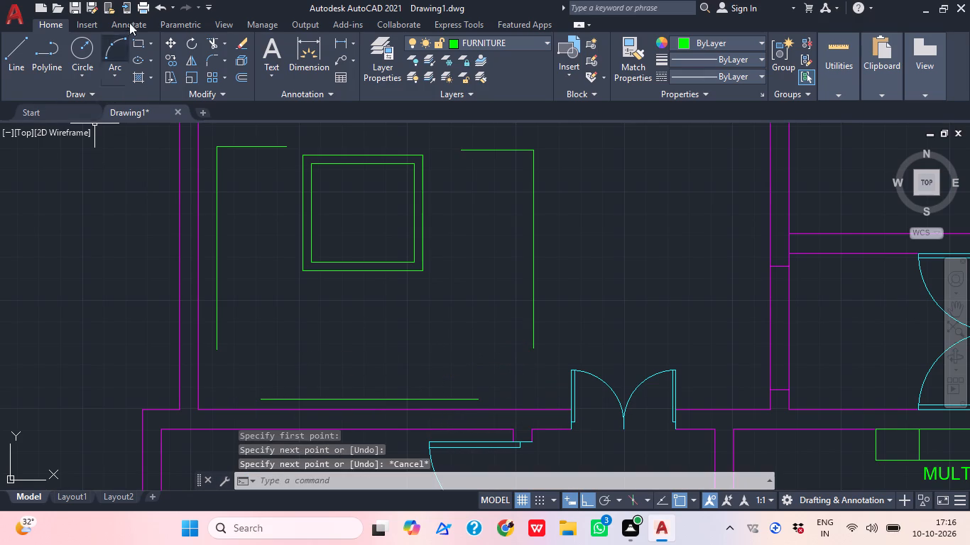
Draw a three-point arc from the sofa's western outline through the western end of the southern back line.
click(114, 51)
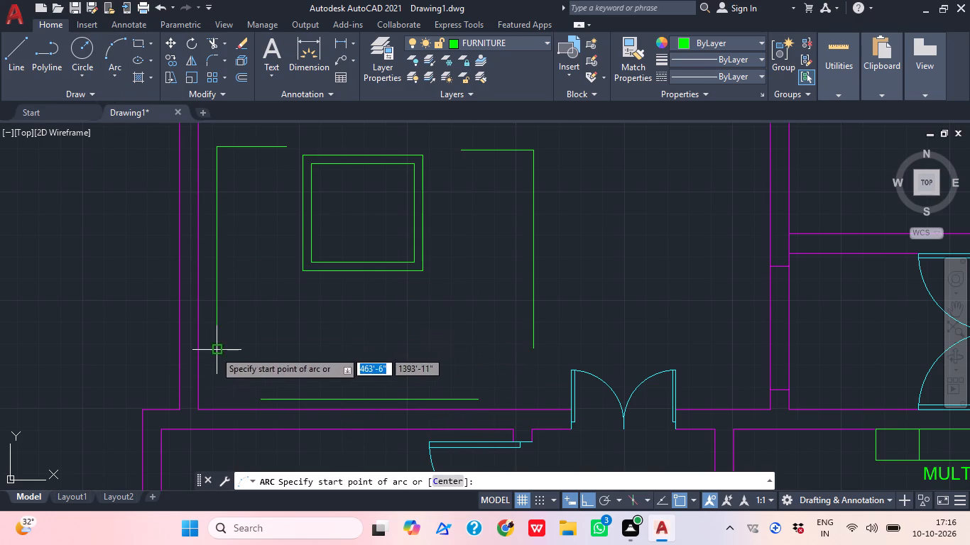
click(215, 342)
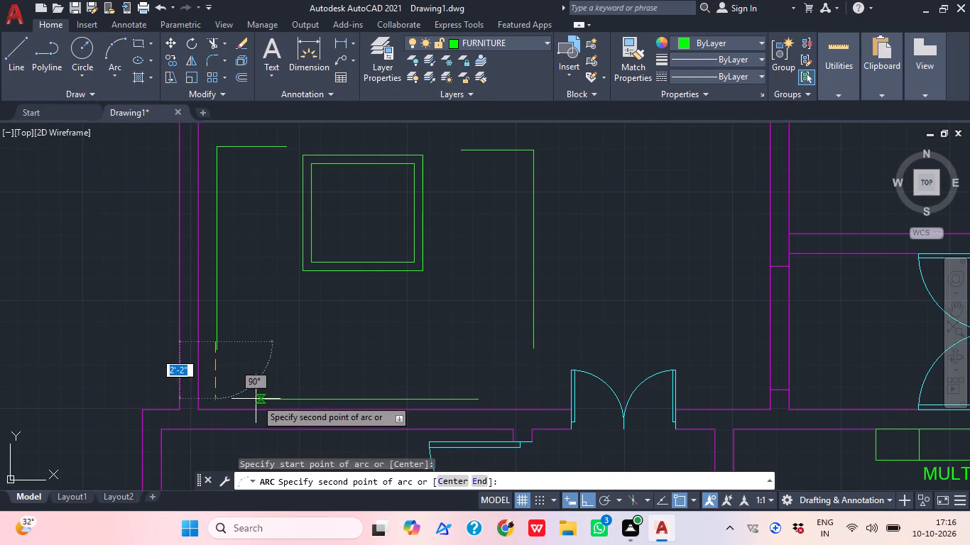
click(256, 399)
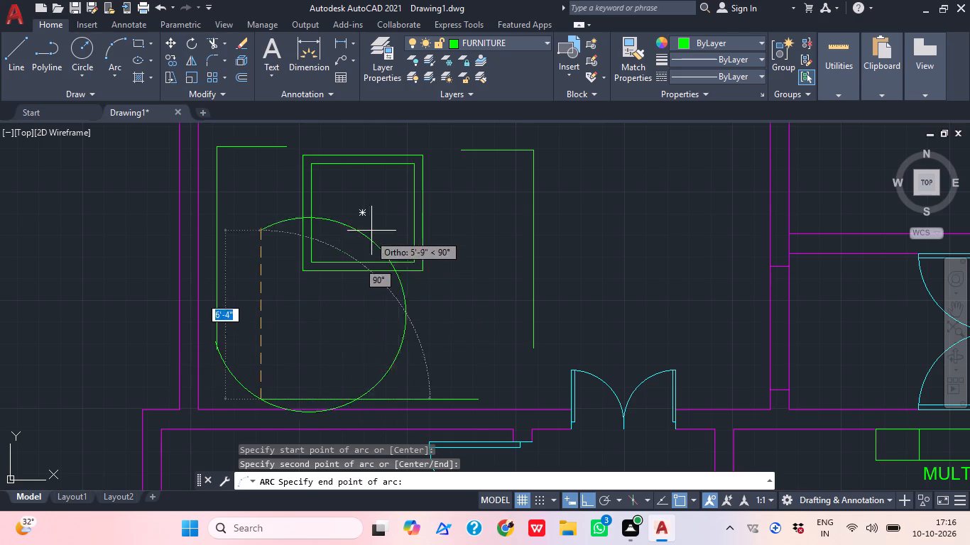
scroll(430, 299, down, 1)
middle_drag(432, 300, 464, 256)
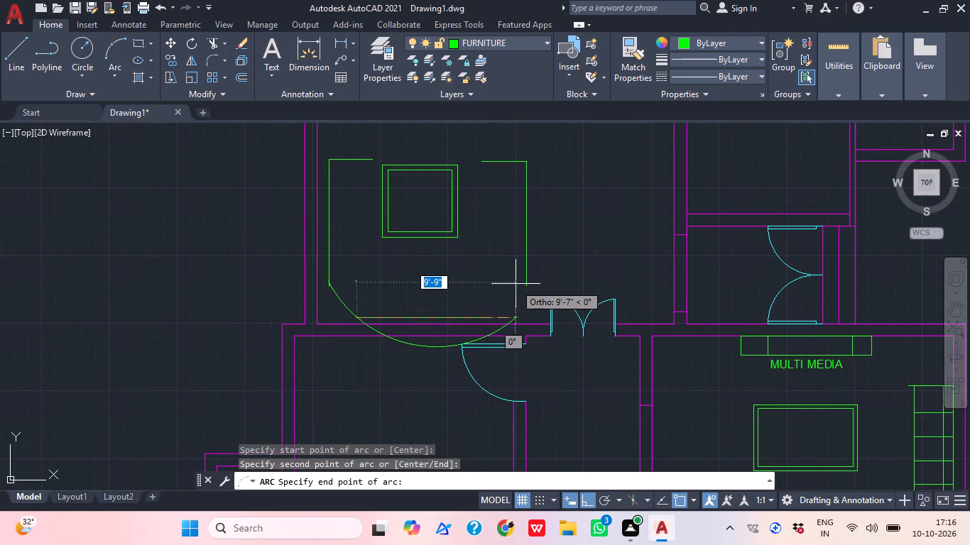
click(500, 263)
Draw a second three-point arc from the eastern outline's southern end through the eastern end of the back line.
middle_drag(508, 287, 417, 315)
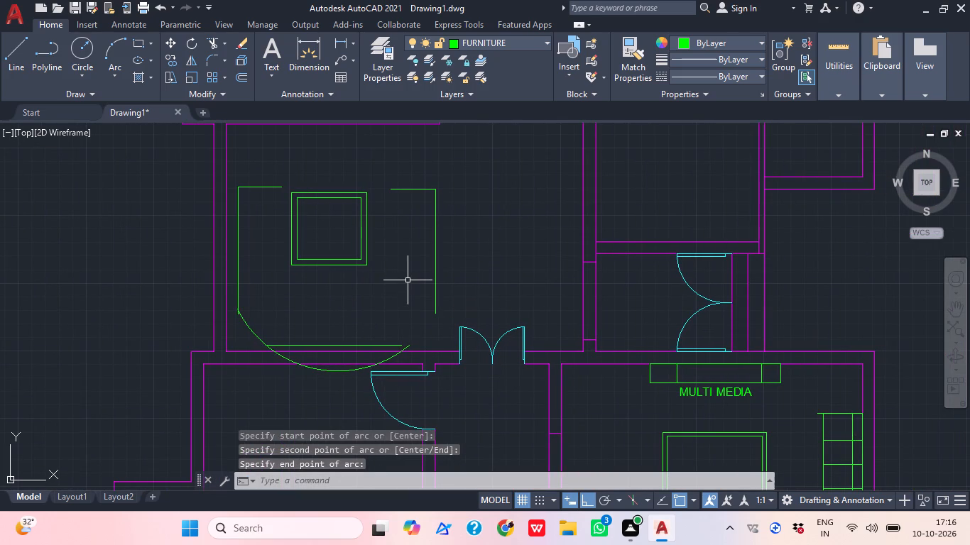
text(A)
key(space)
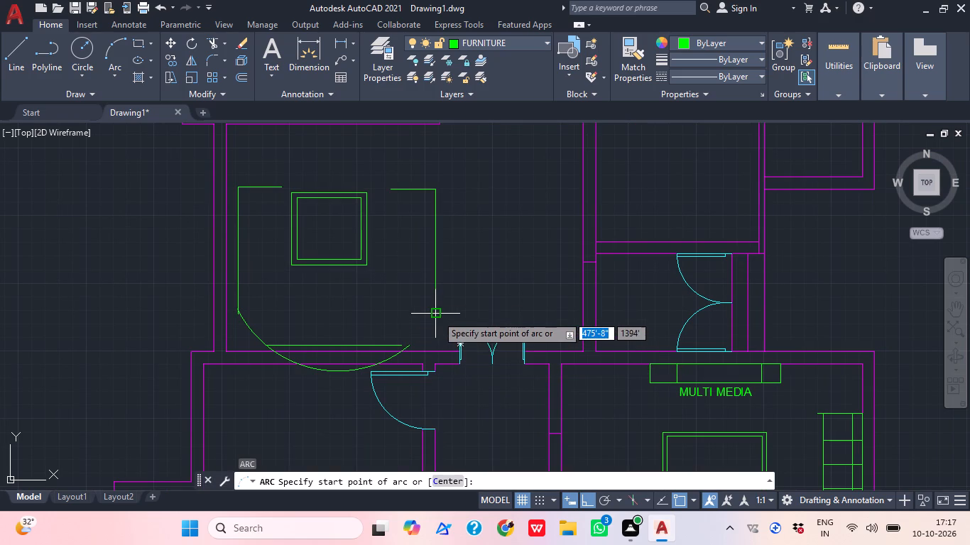
click(439, 316)
middle_drag(435, 255, 449, 175)
scroll(405, 250, up, 2)
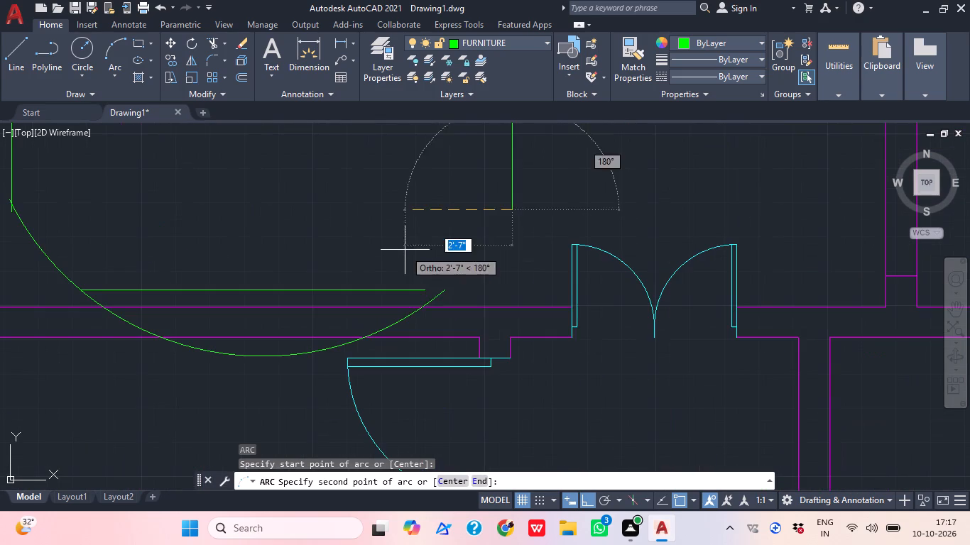
click(421, 292)
scroll(450, 268, down, 2)
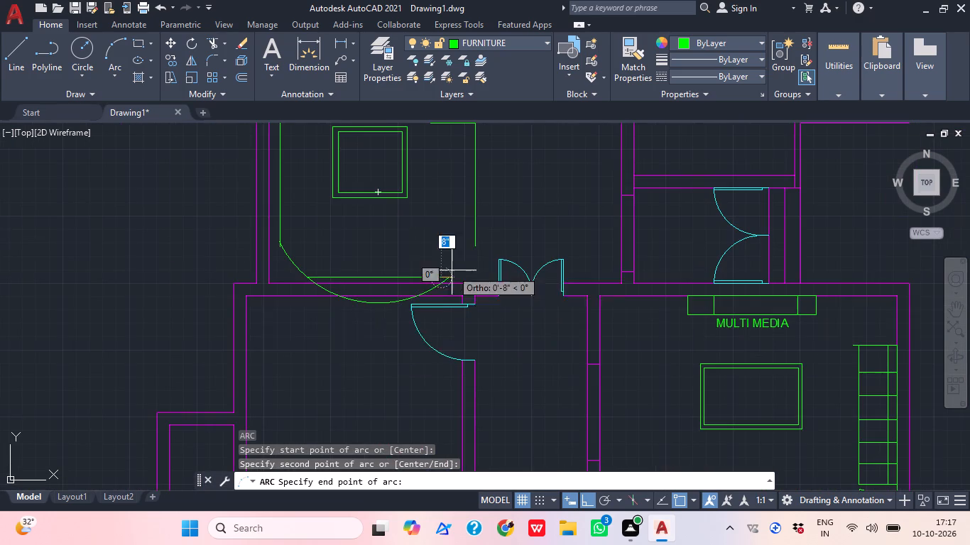
click(244, 295)
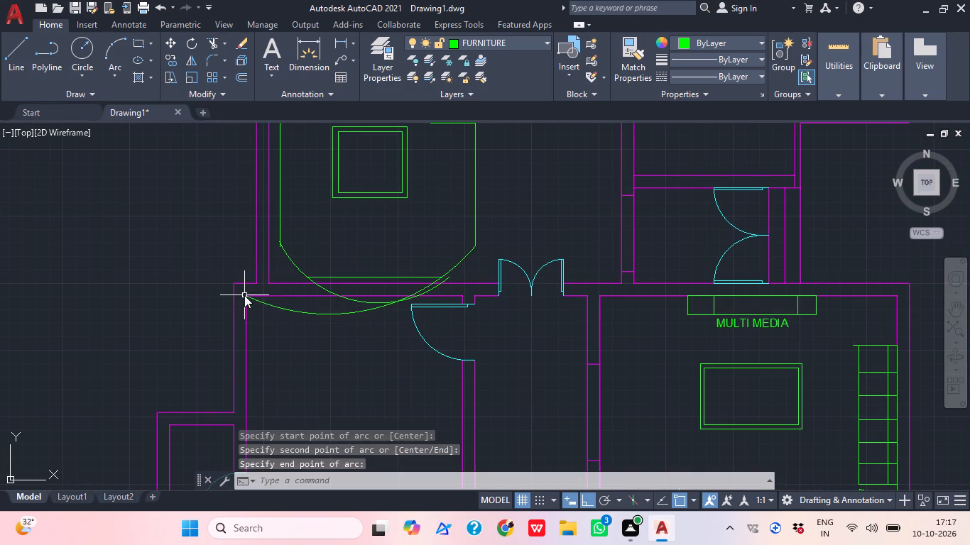
Trim the excess of both corner arcs where they run south of the hall's south wall.
text(TR)
key(space)
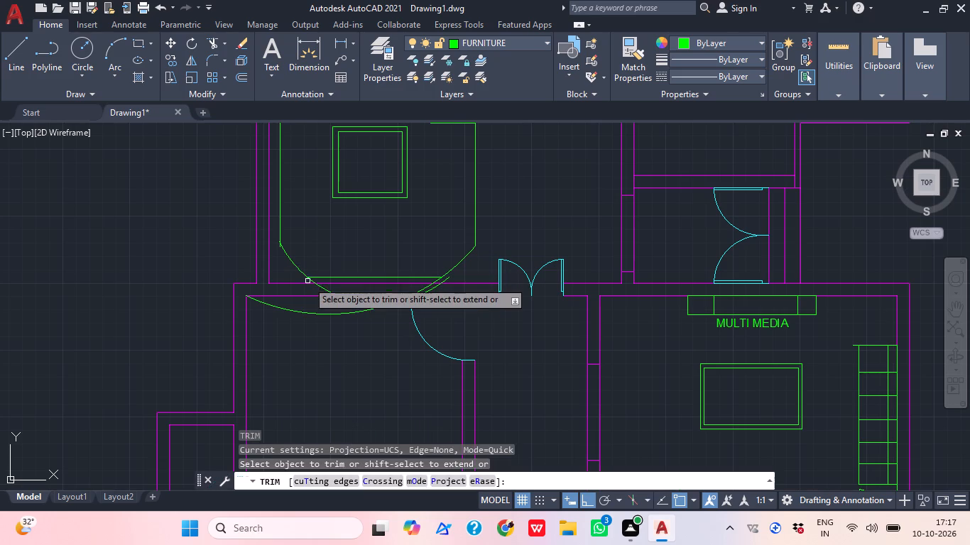
click(317, 336)
click(317, 314)
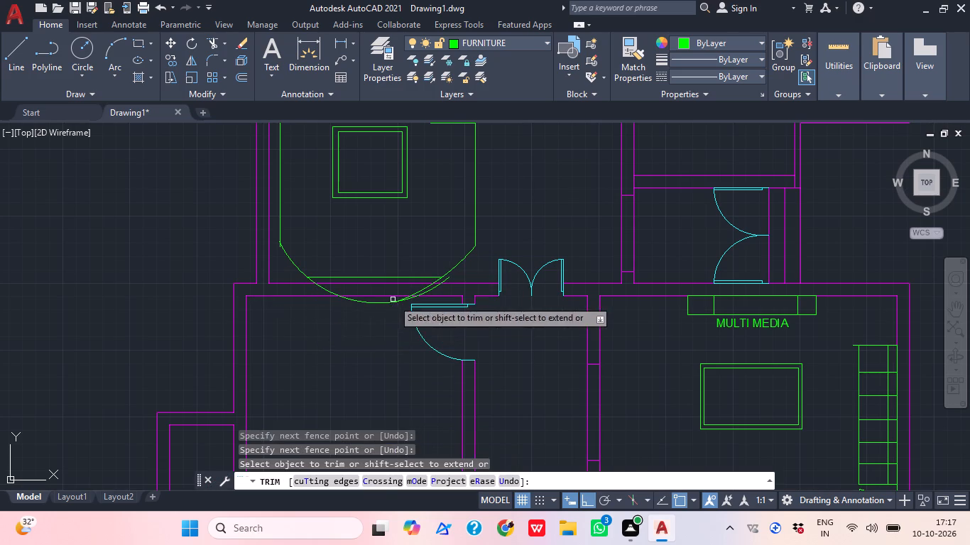
scroll(393, 299, up, 3)
click(351, 317)
click(329, 304)
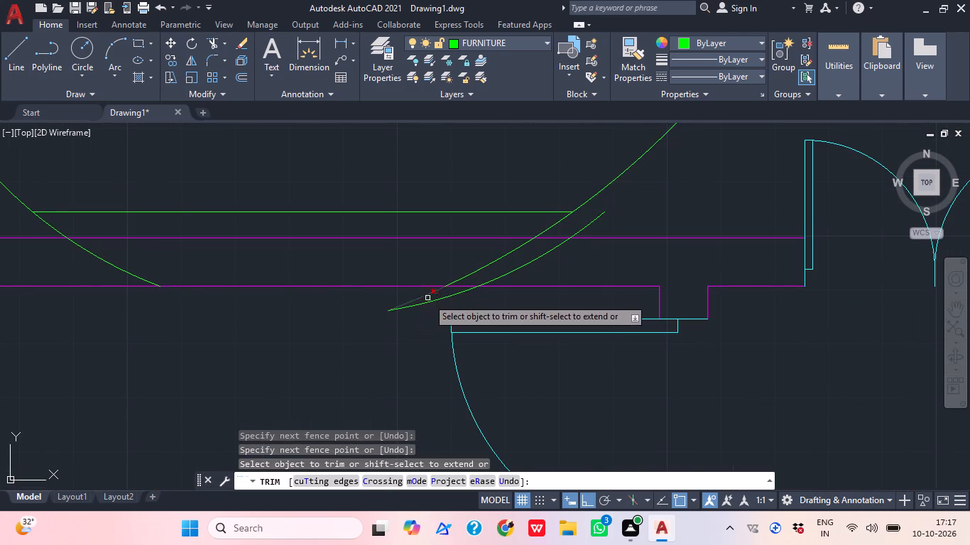
click(430, 299)
click(423, 307)
click(419, 297)
Trim the leftover arc pieces at the sofa's southeastern corner, between the hall's south wall and the back line.
drag(468, 260, 469, 260)
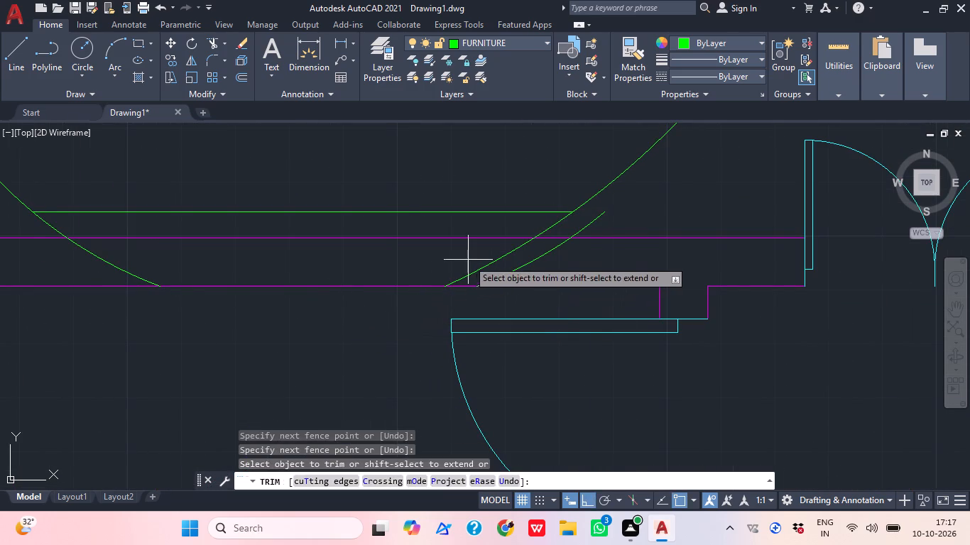
drag(469, 260, 482, 264)
click(529, 266)
click(499, 260)
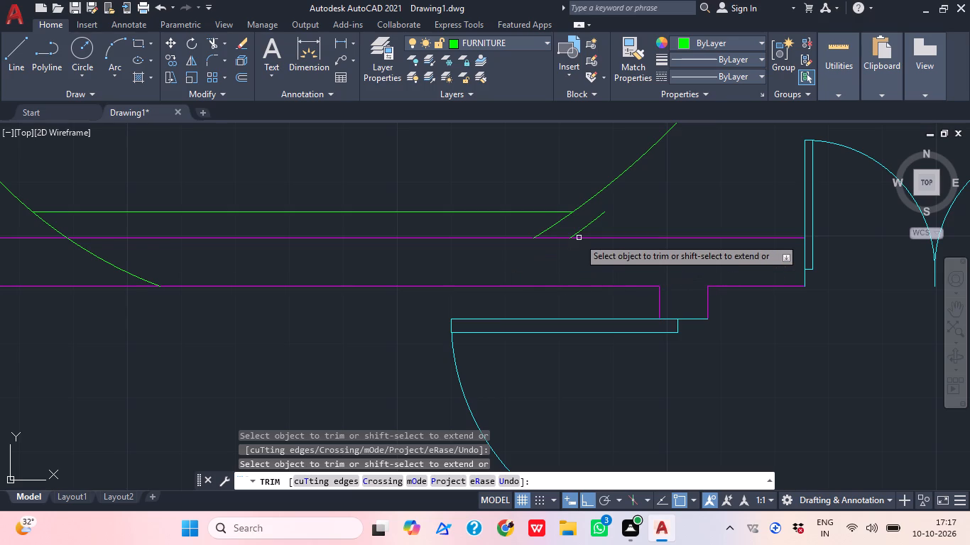
click(579, 231)
click(535, 230)
click(568, 229)
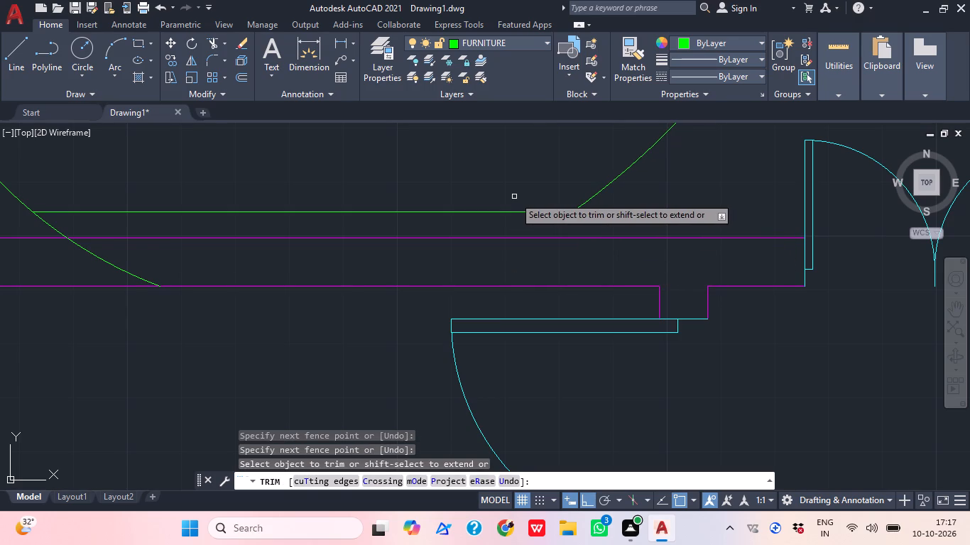
Trim the corner arc's excess beyond the western end of the back line, through the south wall.
middle_drag(535, 181, 696, 197)
scroll(559, 177, down, 1)
scroll(418, 263, up, 1)
click(392, 253)
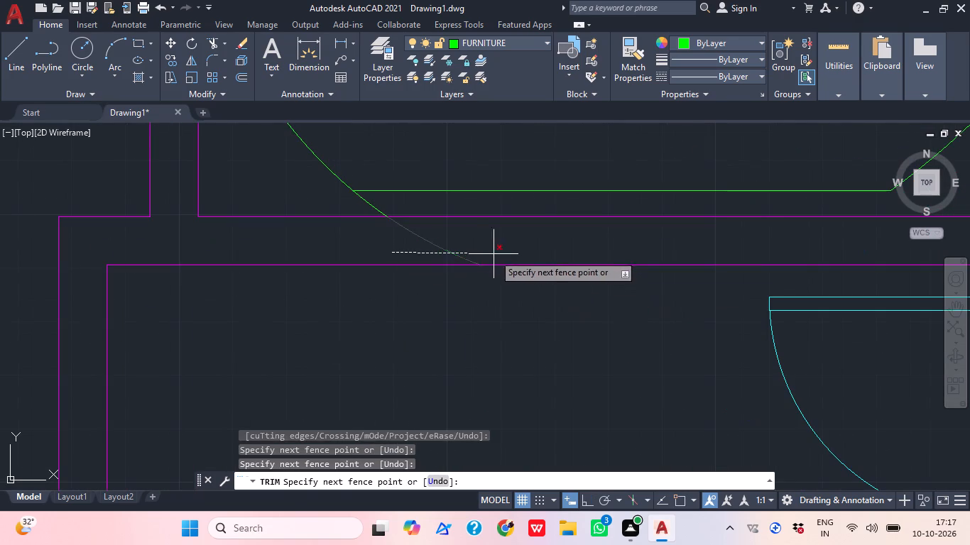
click(474, 256)
click(360, 209)
click(400, 212)
Trim the overlapping stubs of the arc and line where the sofa's western outline meets its southwestern corner arc.
middle_drag(403, 214, 500, 275)
scroll(415, 221, down, 1)
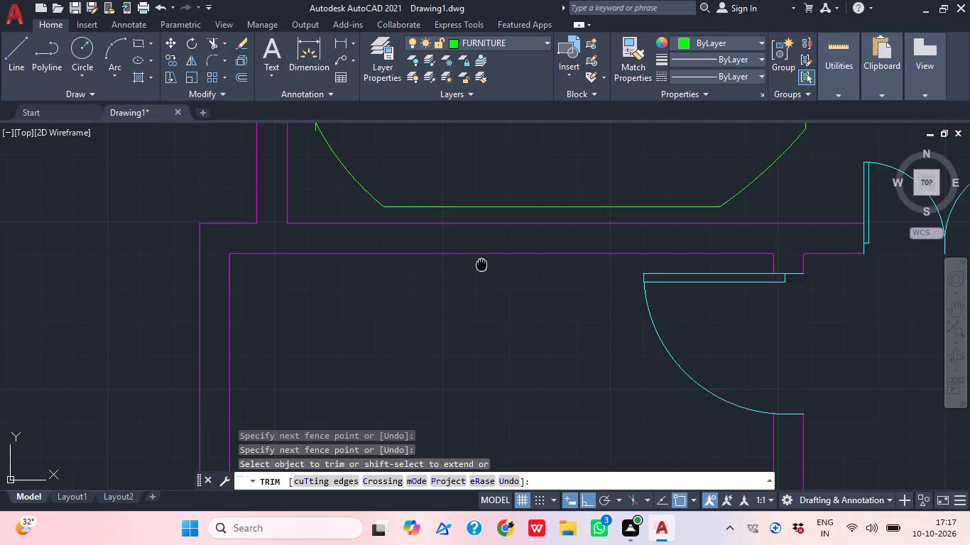
scroll(500, 275, down, 1)
middle_drag(500, 275, 705, 375)
scroll(629, 298, up, 6)
scroll(543, 268, up, 1)
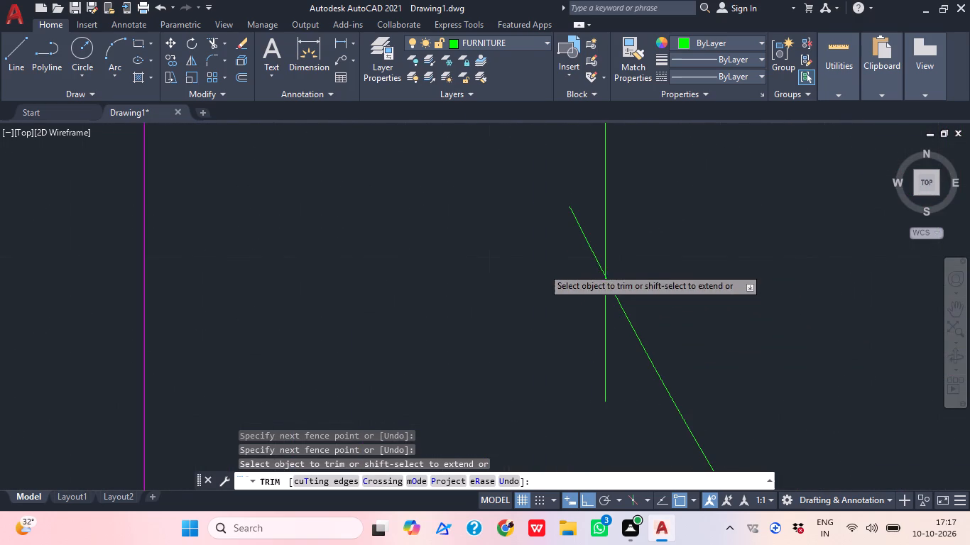
click(571, 251)
click(597, 233)
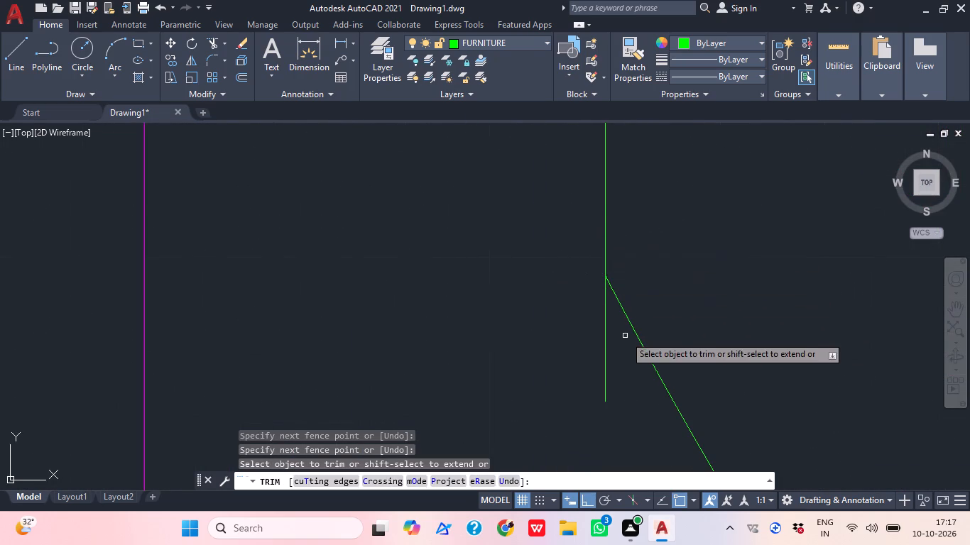
drag(618, 356, 602, 347)
click(589, 338)
scroll(604, 236, down, 3)
click(585, 302)
scroll(698, 263, down, 1)
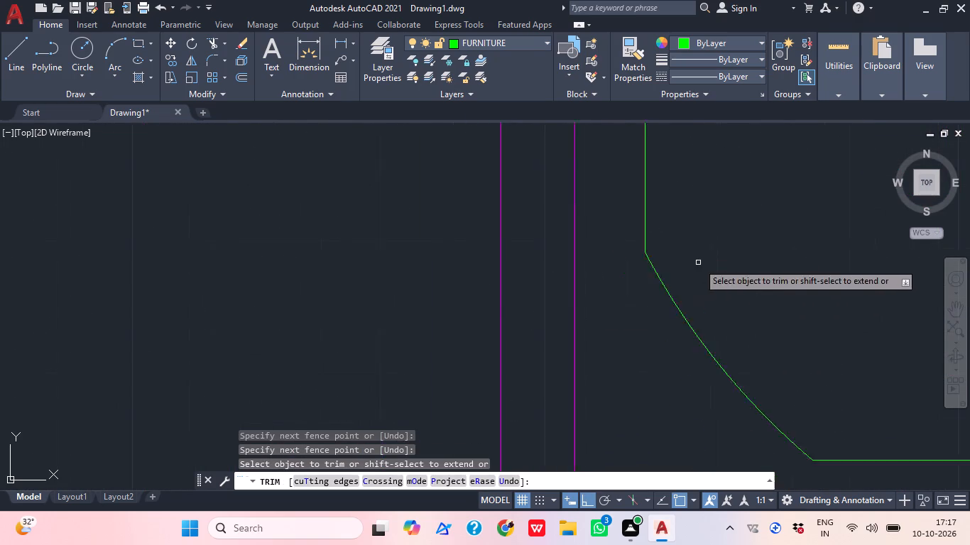
scroll(698, 263, down, 2)
middle_drag(823, 288, 356, 325)
key(Escape)
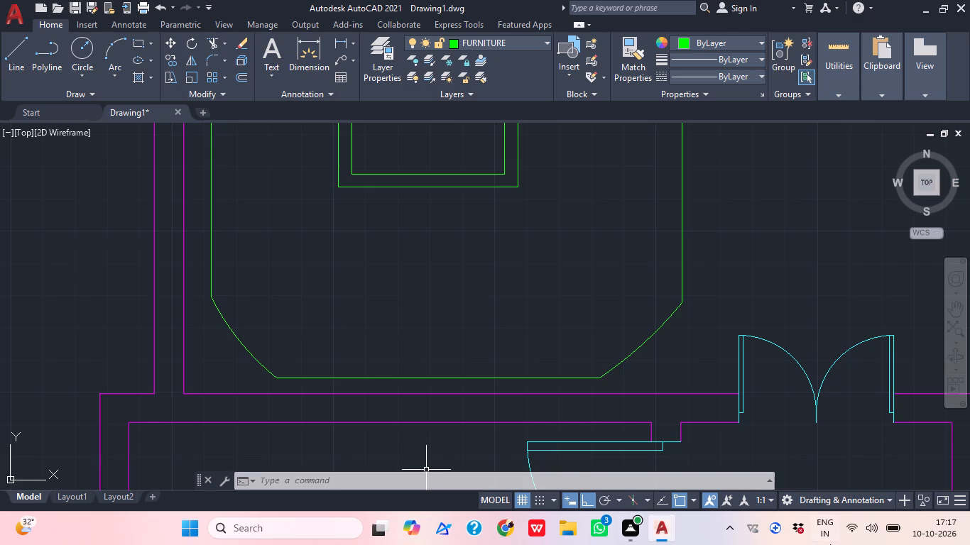
Move both squares of the hall table about 7" east inside the sofa outline.
scroll(685, 342, down, 1)
middle_drag(657, 350, 582, 369)
scroll(647, 358, down, 1)
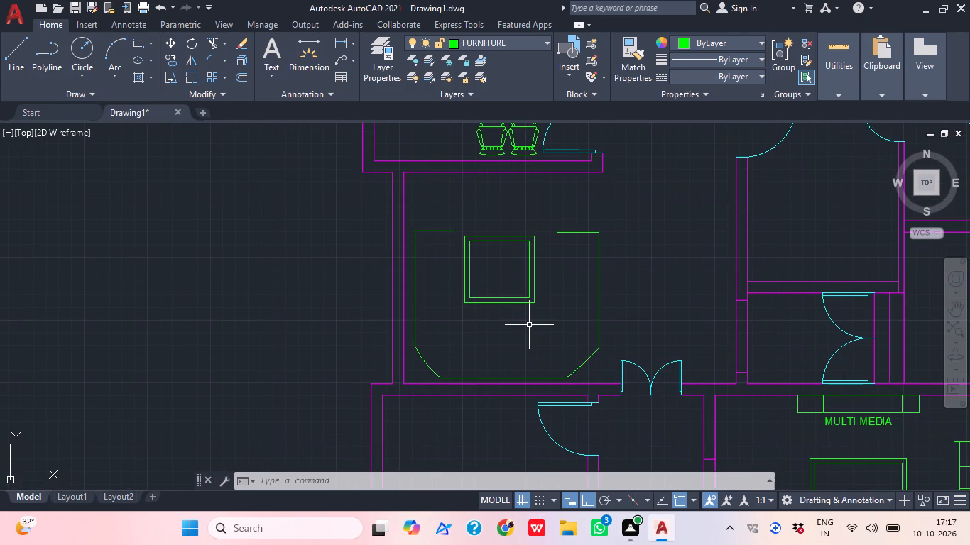
key(Escape)
click(564, 326)
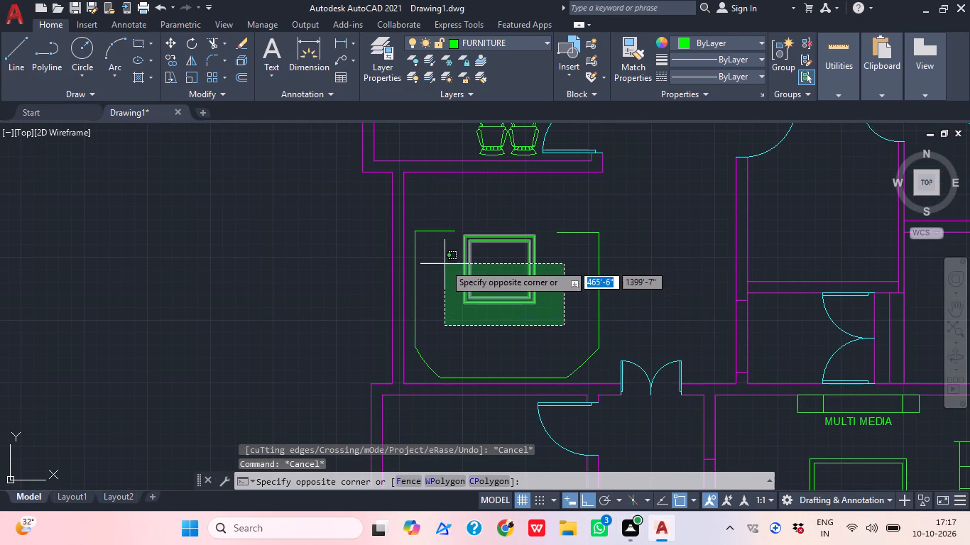
click(445, 264)
text(M)
key(space)
click(502, 316)
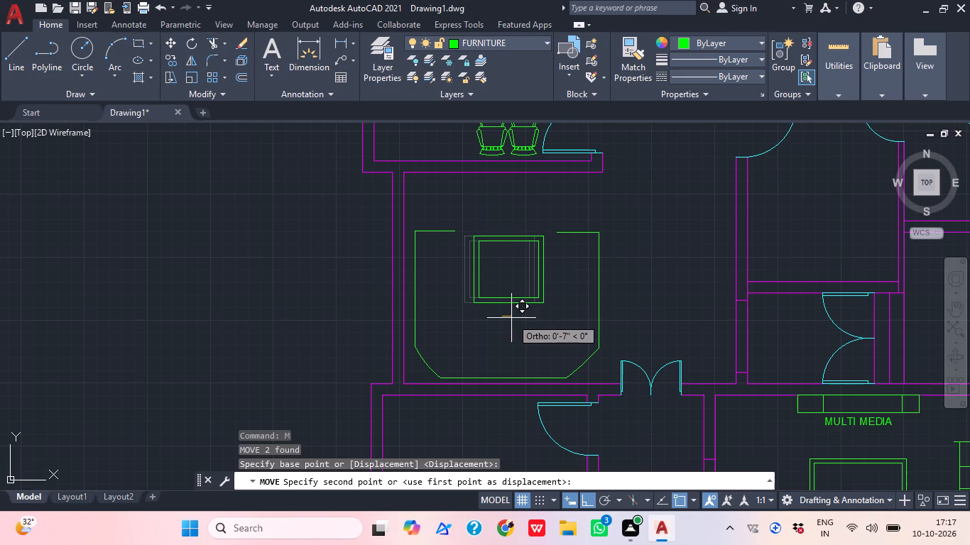
click(511, 318)
Move both squares of the hall table slightly back west between the sofa's arms.
middle_drag(572, 316, 539, 363)
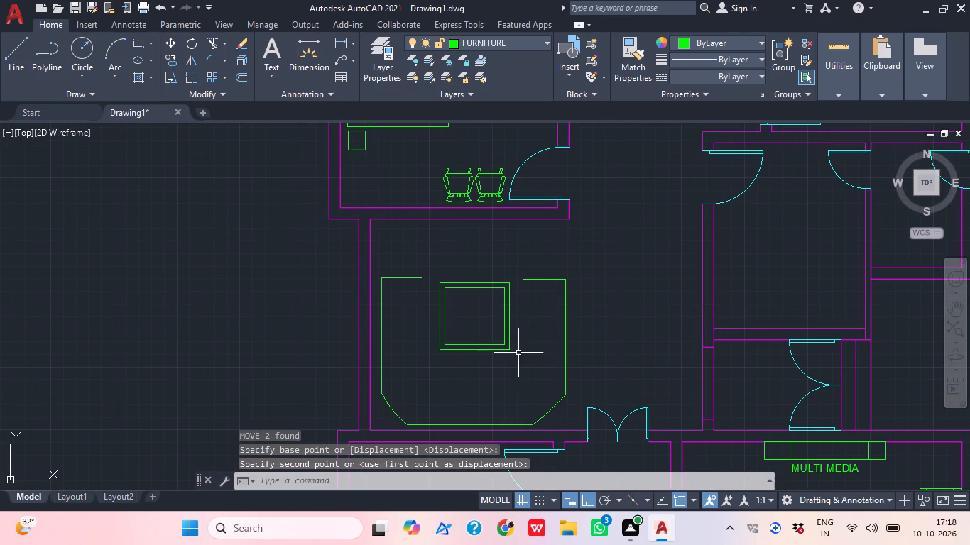
drag(527, 374, 508, 360)
click(430, 312)
text(M)
key(space)
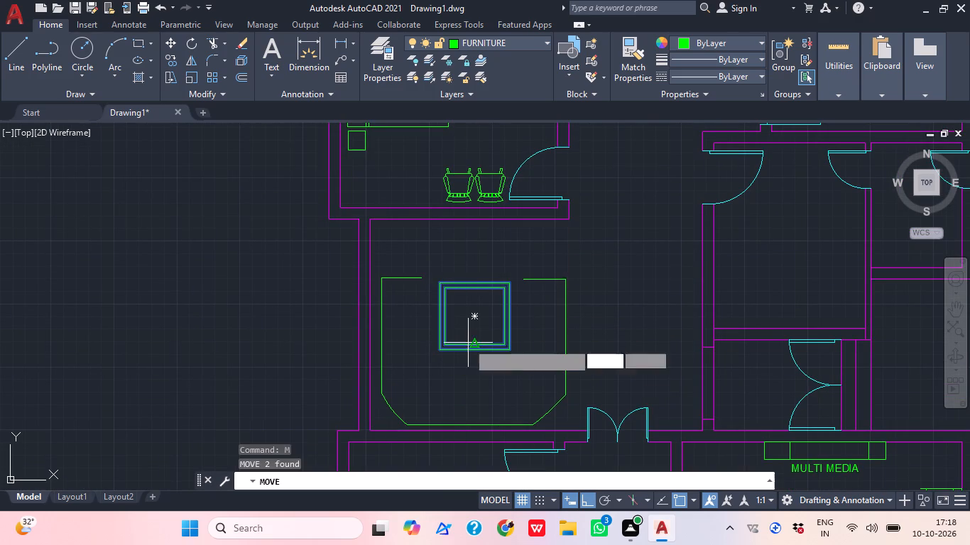
middle_drag(473, 334, 448, 333)
scroll(469, 354, up, 1)
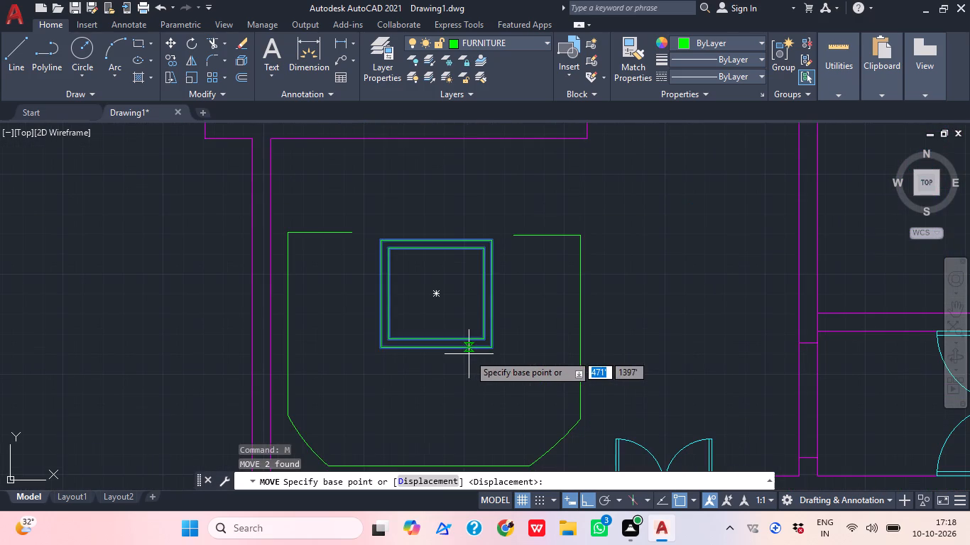
drag(465, 360, 451, 362)
click(455, 368)
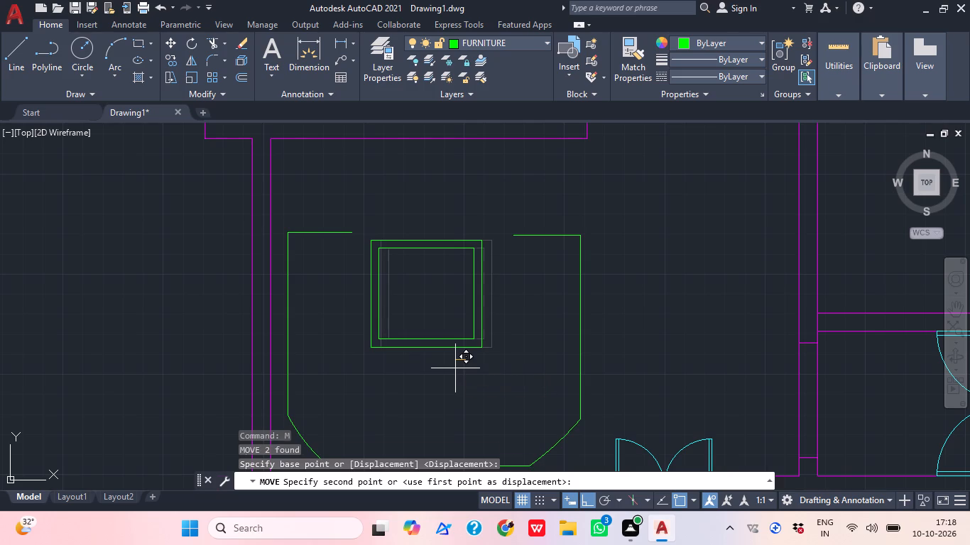
Draw the sofa's inner outline around the table: south from the eastern arm's inner end, west, and north to the western arm's inner end.
middle_drag(495, 332, 462, 386)
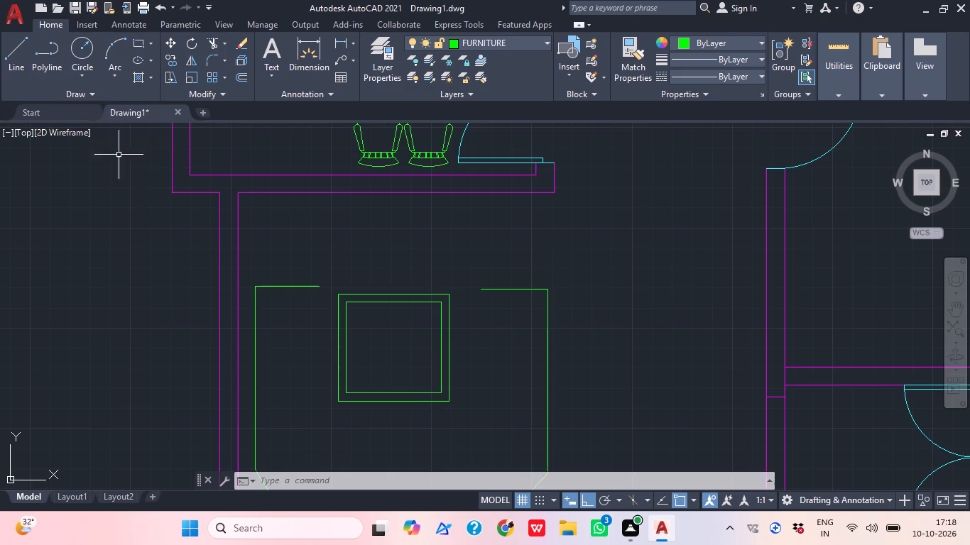
middle_click(339, 277)
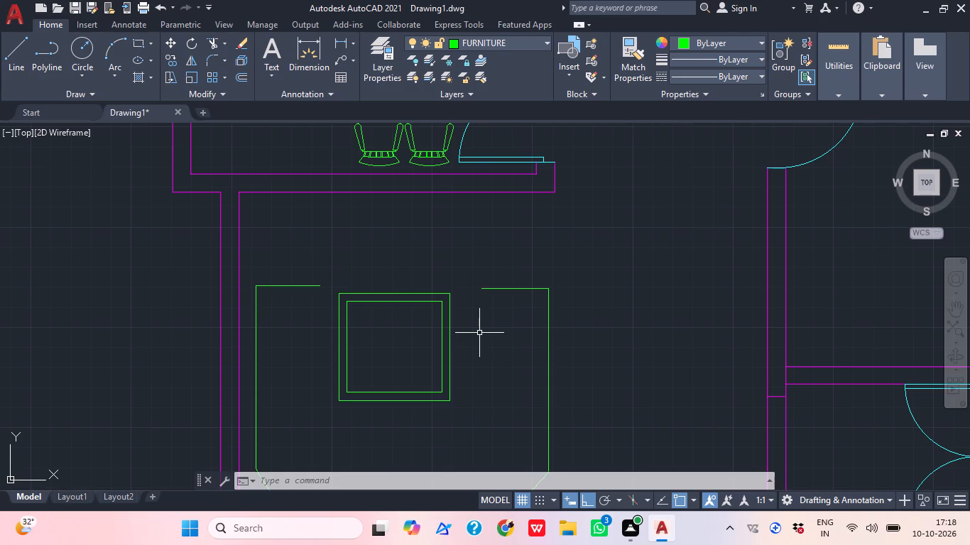
text(L)
key(space)
scroll(491, 341, down, 1)
middle_drag(492, 341, 462, 253)
click(456, 218)
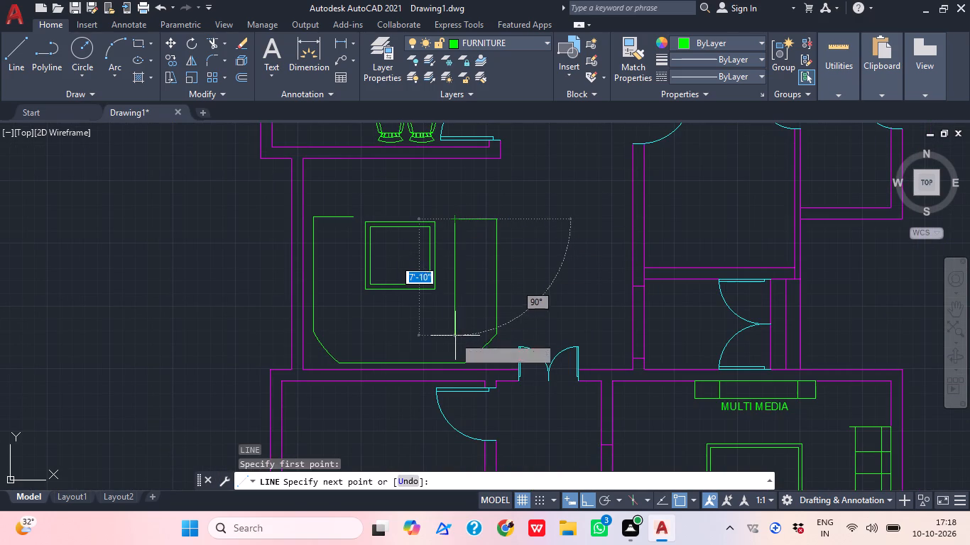
scroll(465, 294, up, 1)
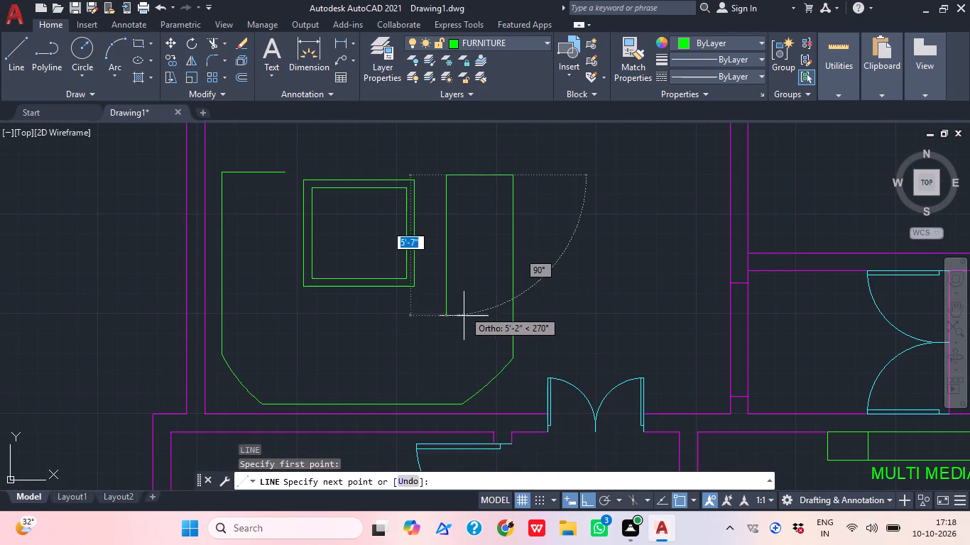
click(458, 327)
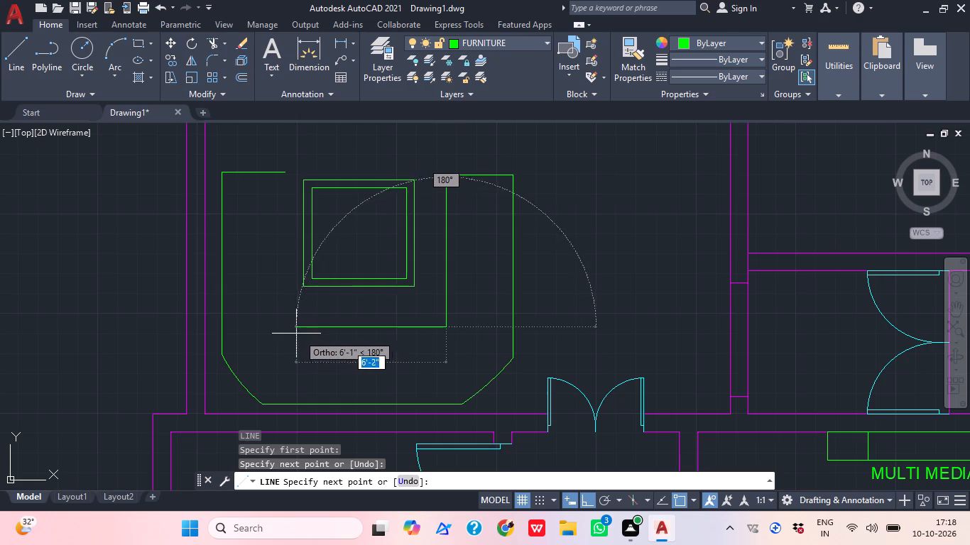
drag(289, 327, 296, 331)
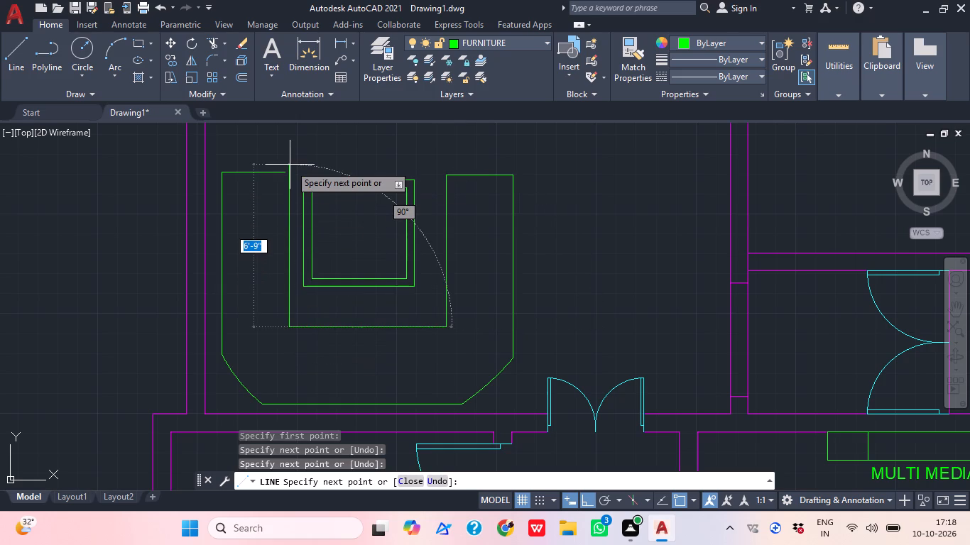
click(282, 172)
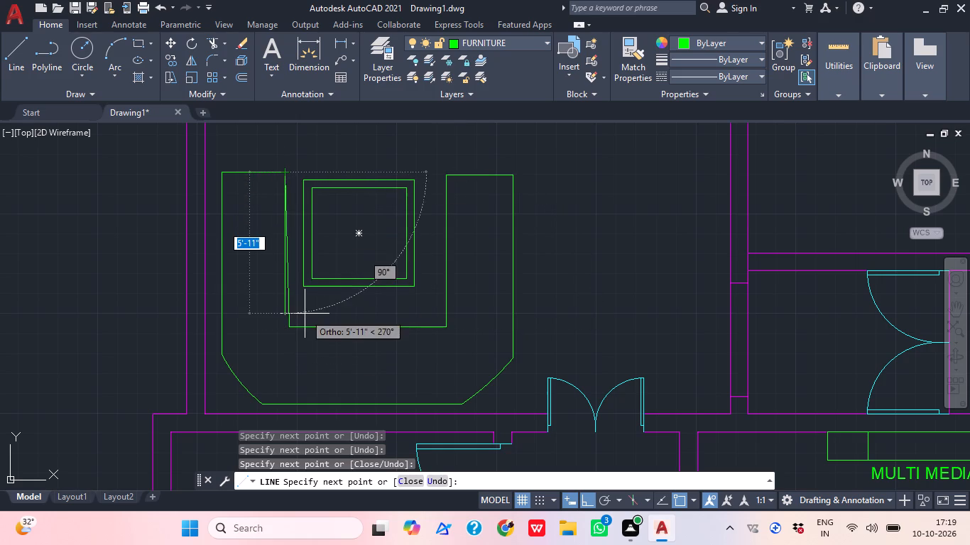
Undo the sofa's last inner outline segments and redraw the outline deeper: farther south, west, and north past the western arm's end.
key(ctrl+z)
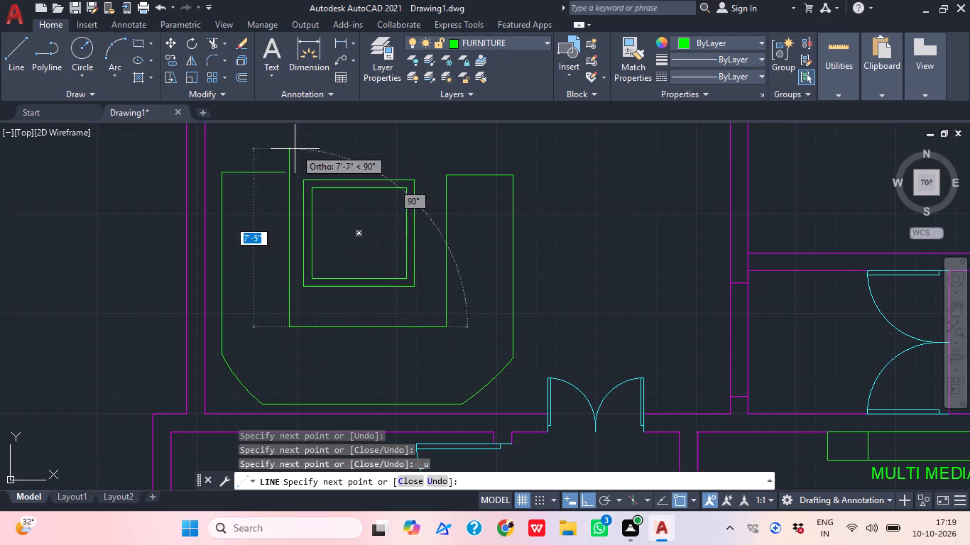
key(ctrl+z)
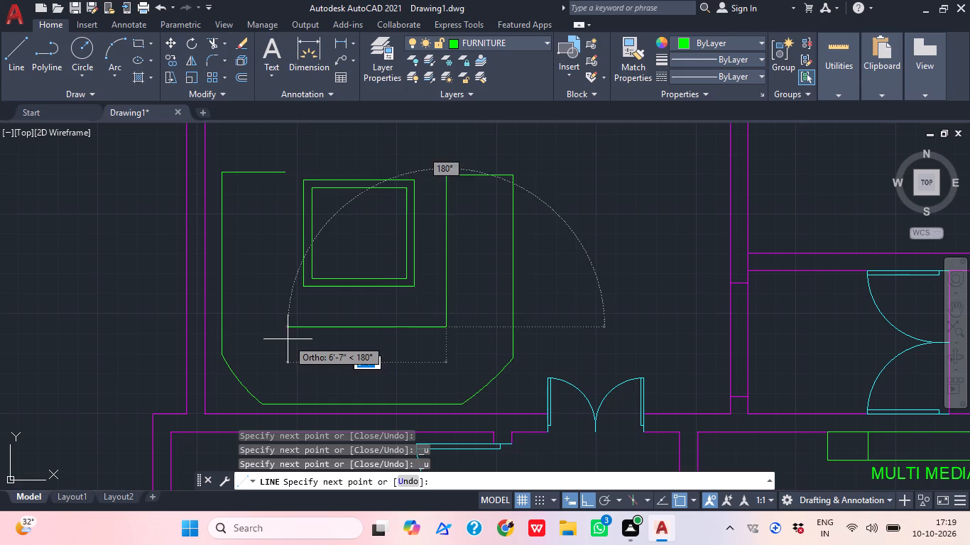
key(ctrl+z)
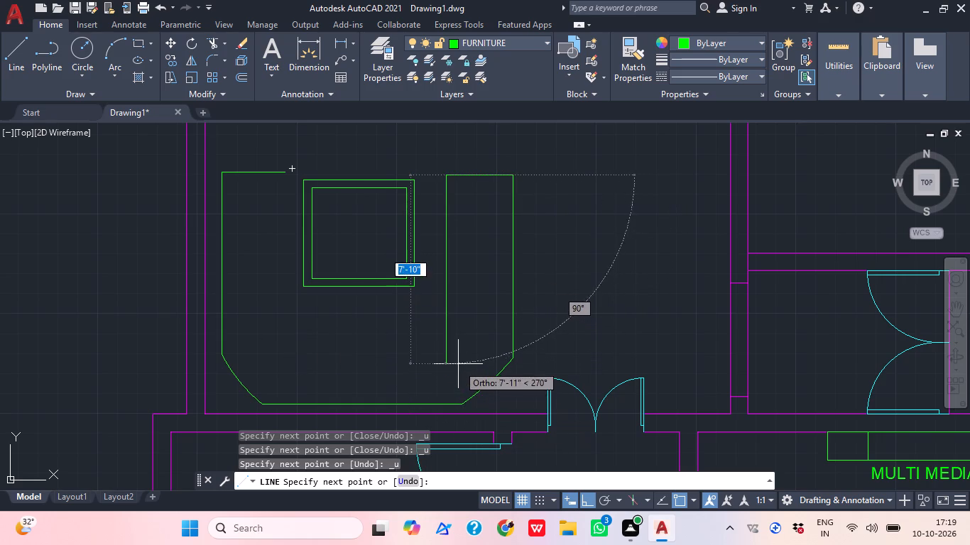
click(454, 356)
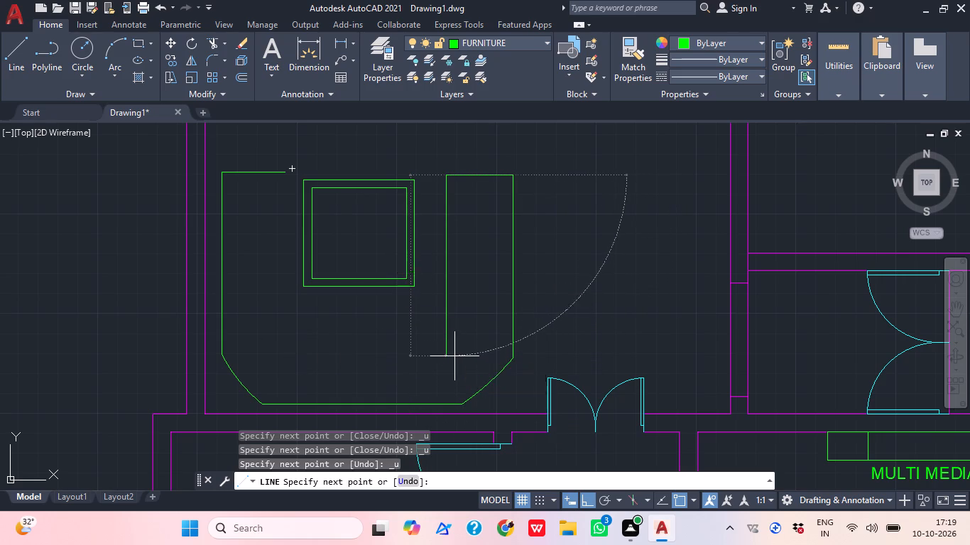
click(285, 350)
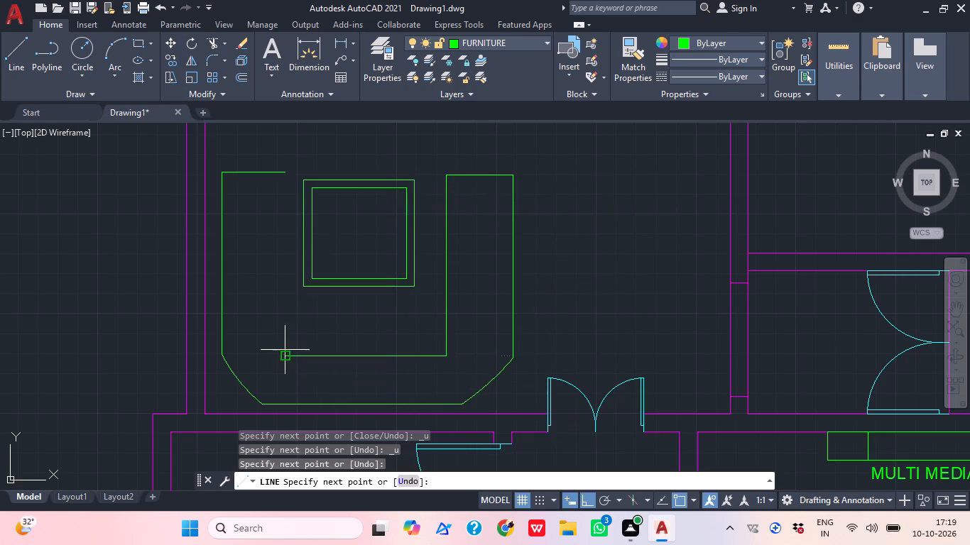
click(284, 140)
key(Escape)
middle_drag(324, 207, 322, 229)
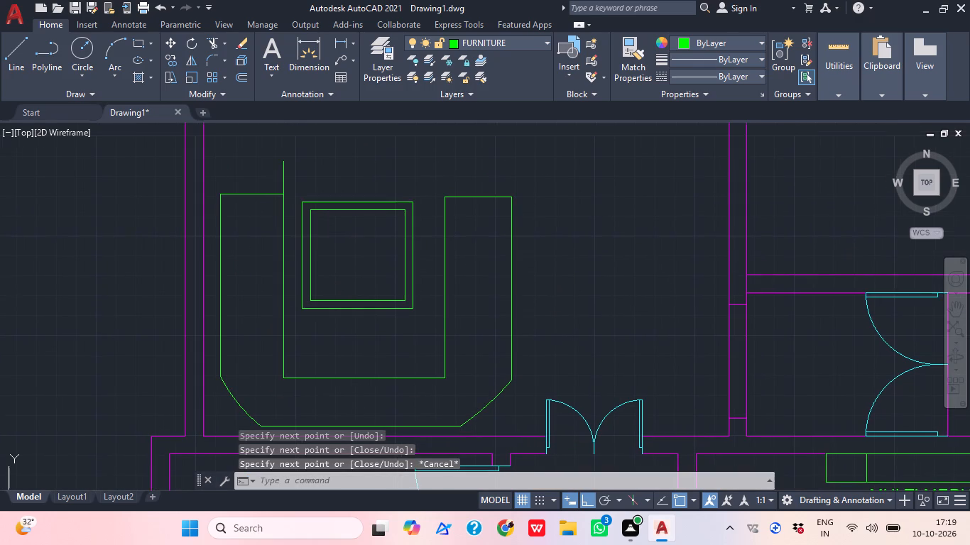
Trim the part of the inner outline that overshoots the western arm's northern end.
text(TR)
key(space)
click(280, 172)
click(312, 174)
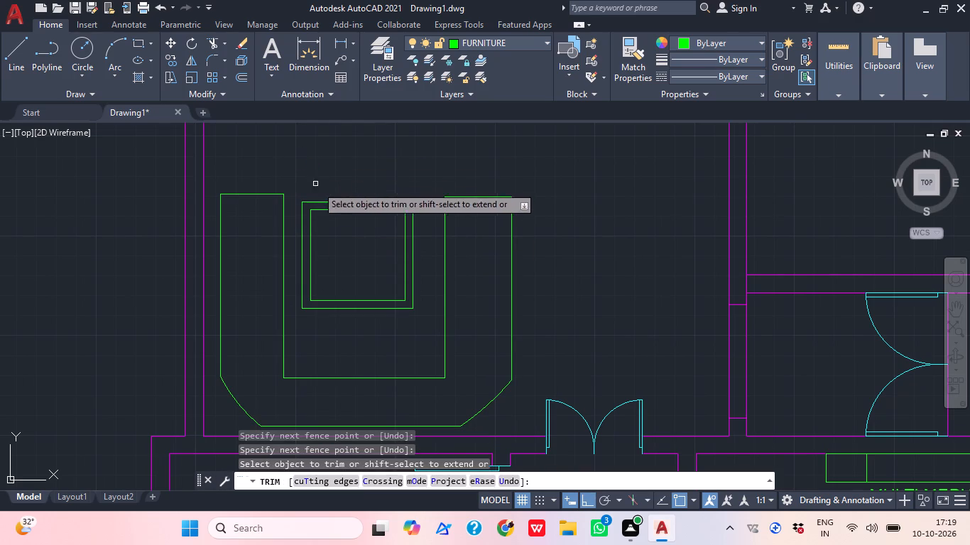
key(Escape)
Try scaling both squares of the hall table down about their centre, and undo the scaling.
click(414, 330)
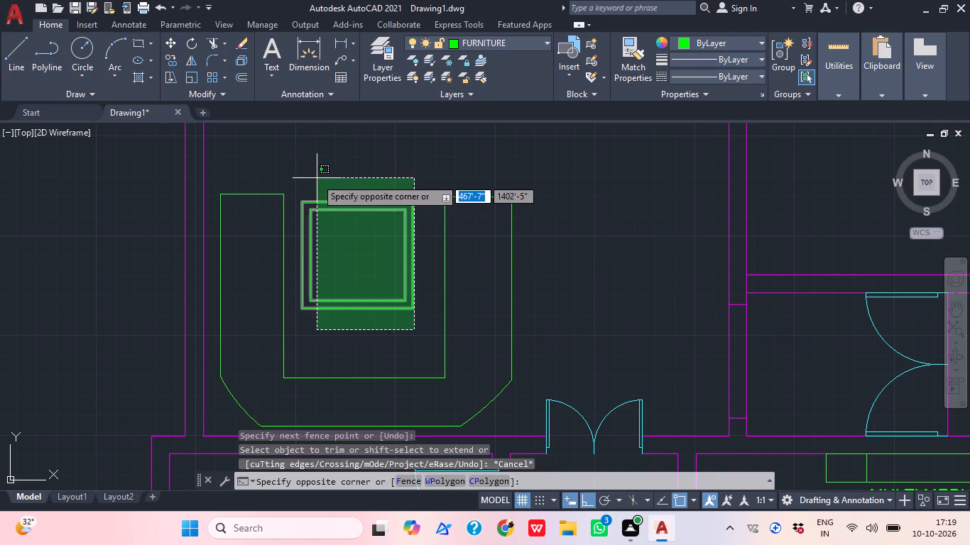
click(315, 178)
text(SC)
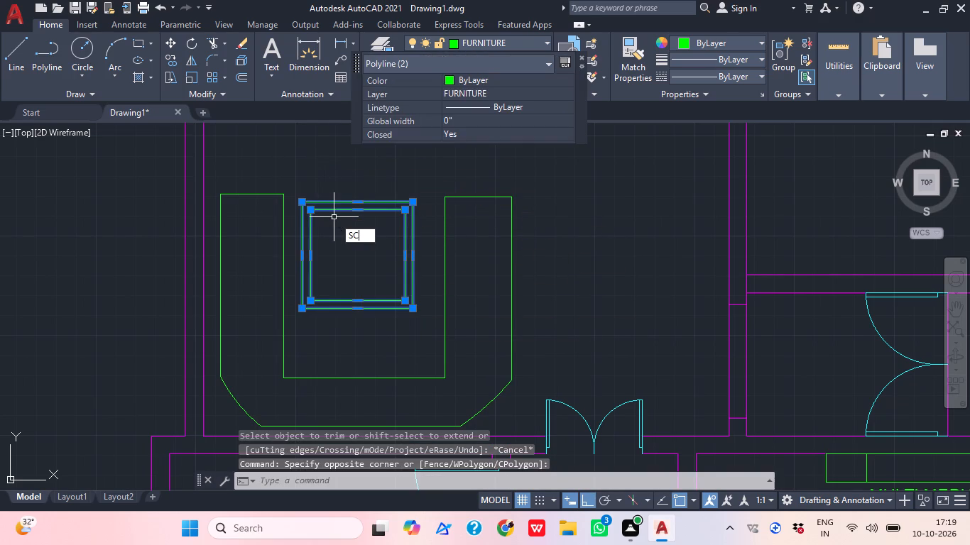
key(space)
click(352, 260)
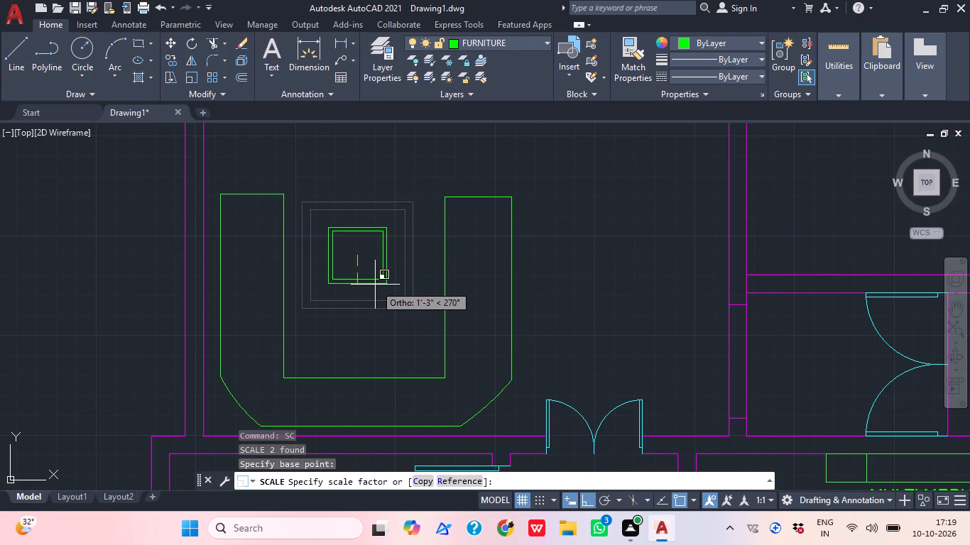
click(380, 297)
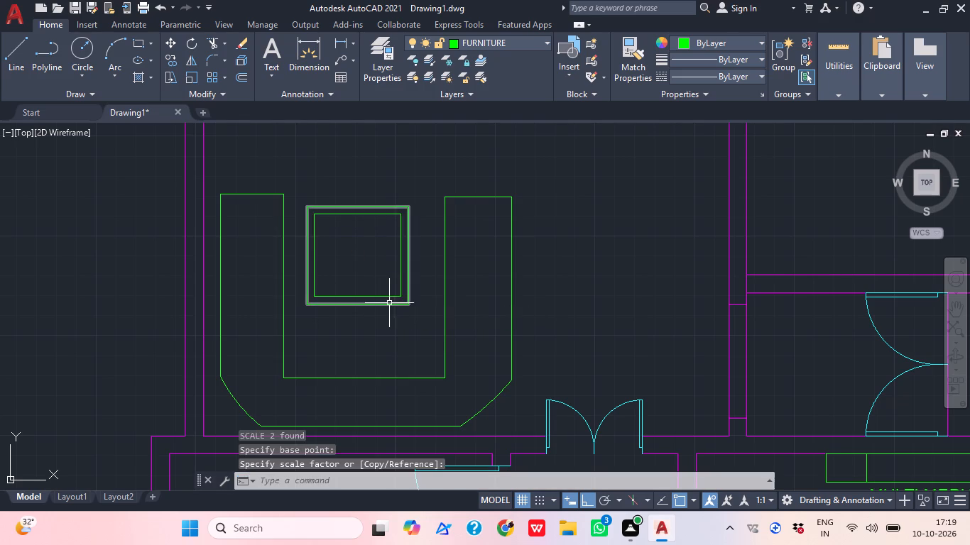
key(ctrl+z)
Scale both squares of the hall table down slightly about their centre.
click(383, 299)
click(347, 301)
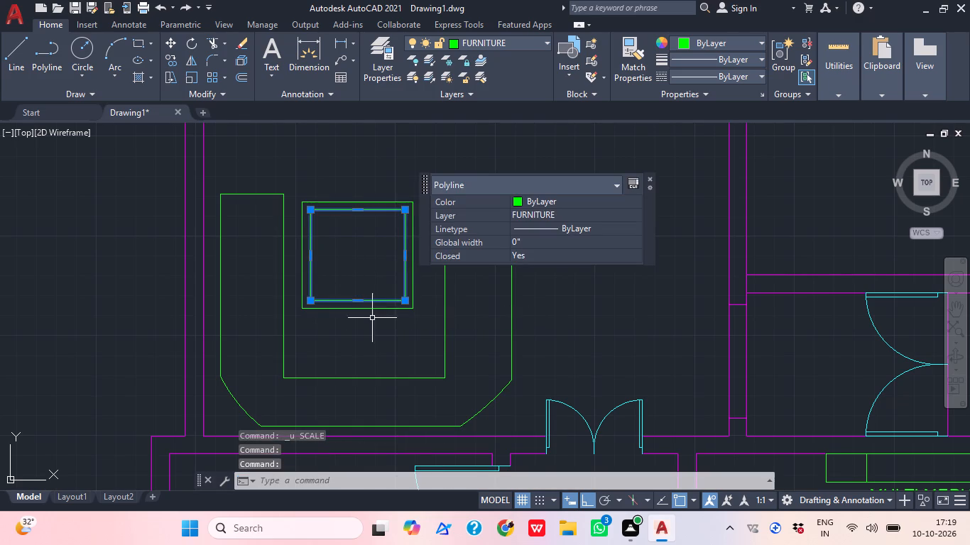
click(372, 318)
click(364, 301)
key(s)
key(c)
key(space)
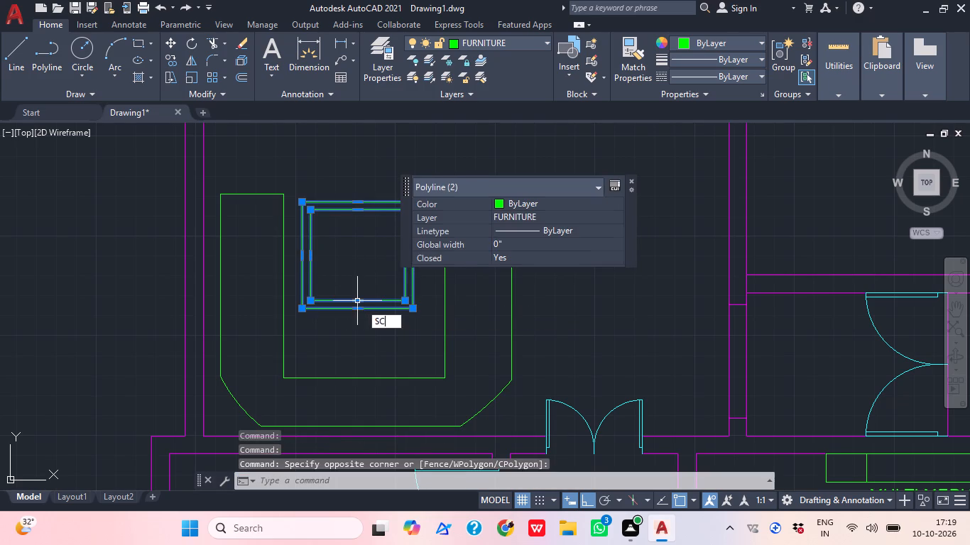
click(356, 268)
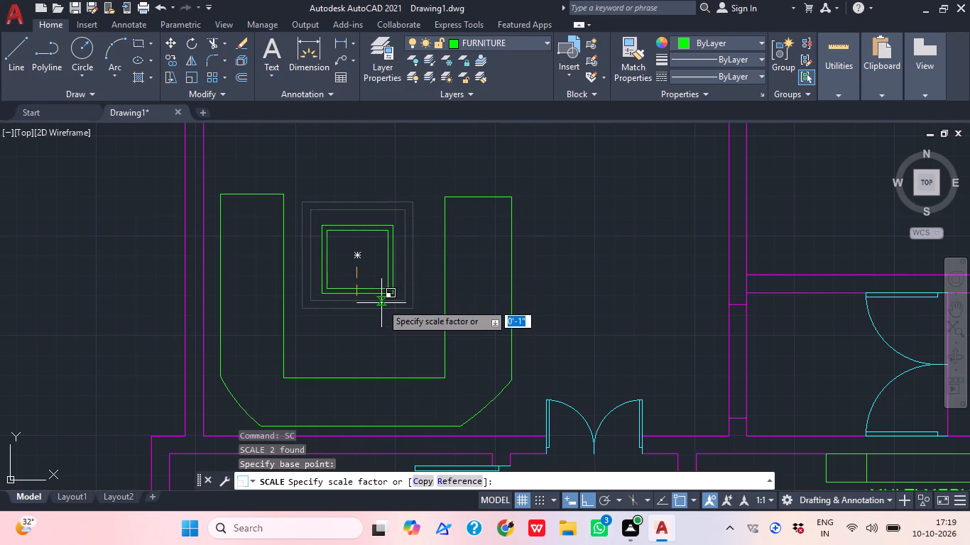
click(381, 303)
Draw a backrest line about 8'-3" long inside the sofa's eastern edge, from the arm's northern end to the southeastern corner curve.
middle_drag(403, 304, 360, 316)
scroll(361, 315, down, 1)
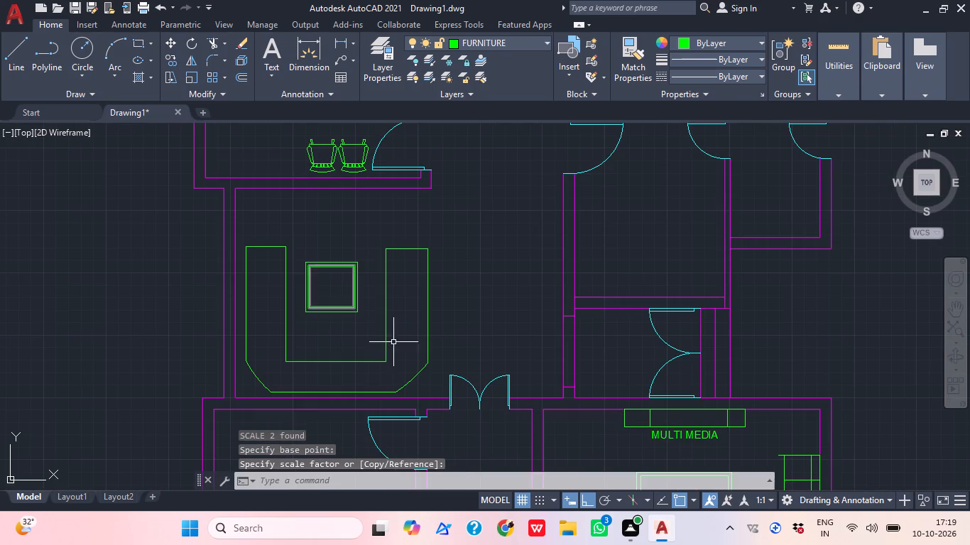
middle_drag(397, 350, 384, 344)
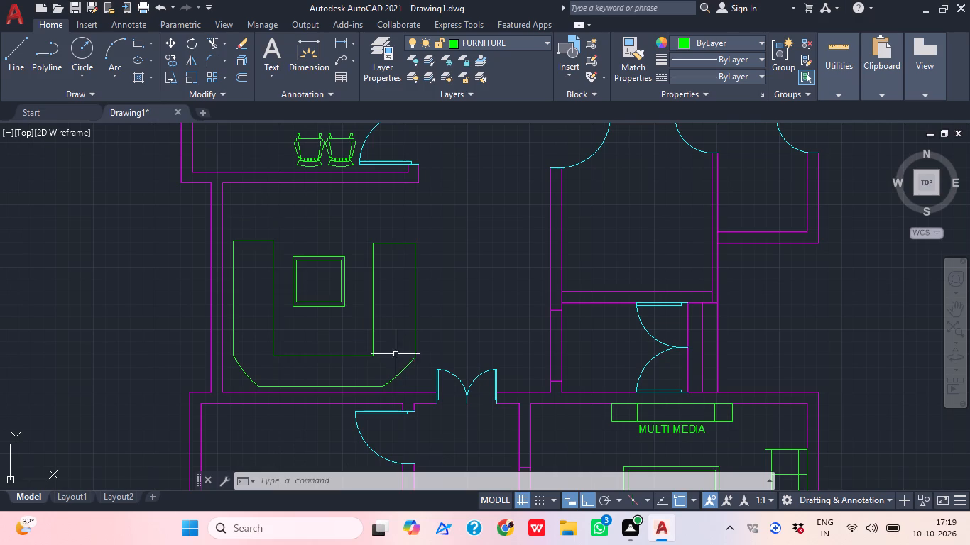
middle_click(357, 327)
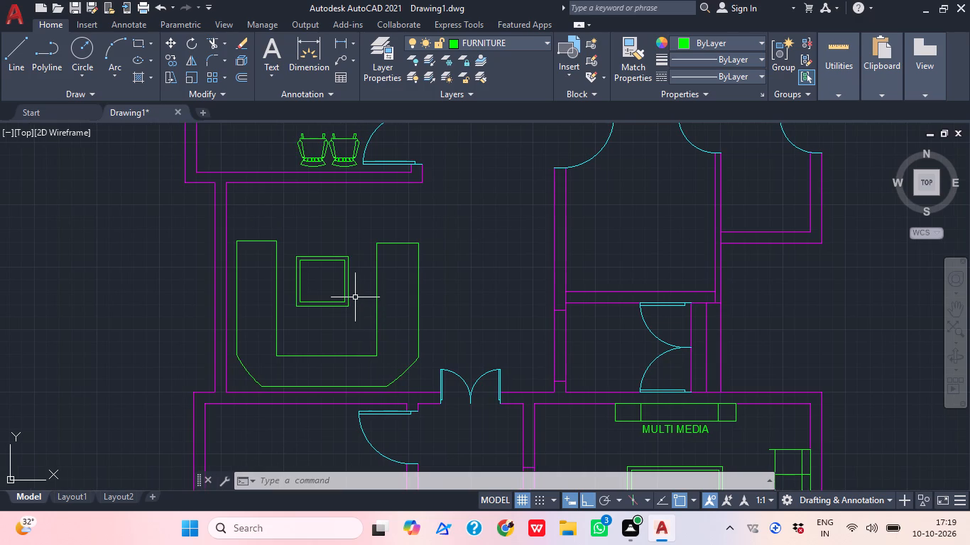
text(L)
key(space)
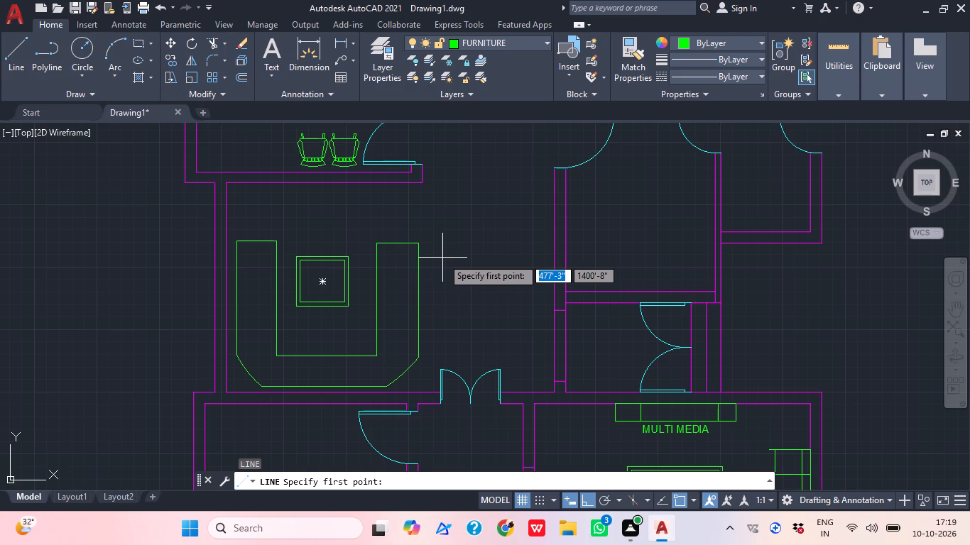
middle_drag(452, 199, 447, 175)
scroll(452, 199, up, 1)
scroll(383, 252, up, 1)
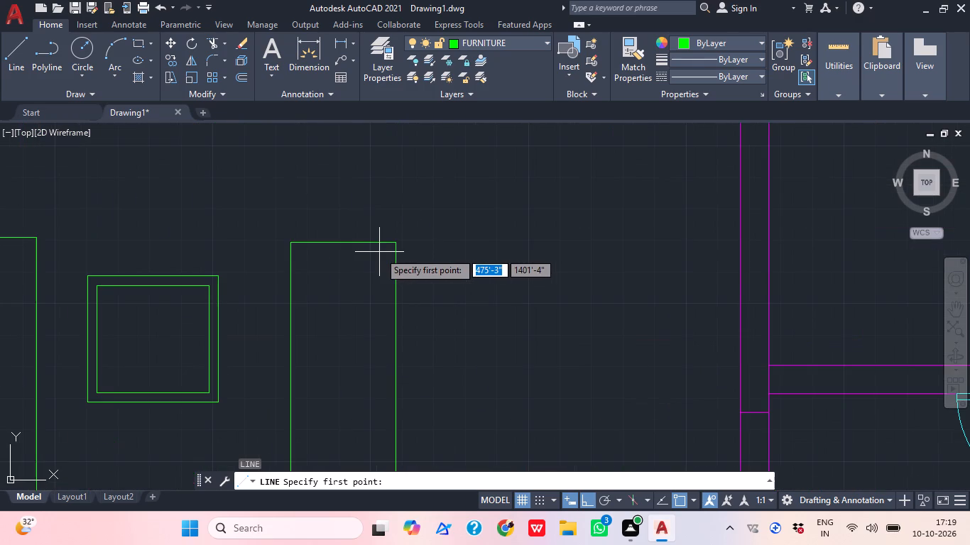
click(372, 247)
middle_drag(402, 335, 396, 234)
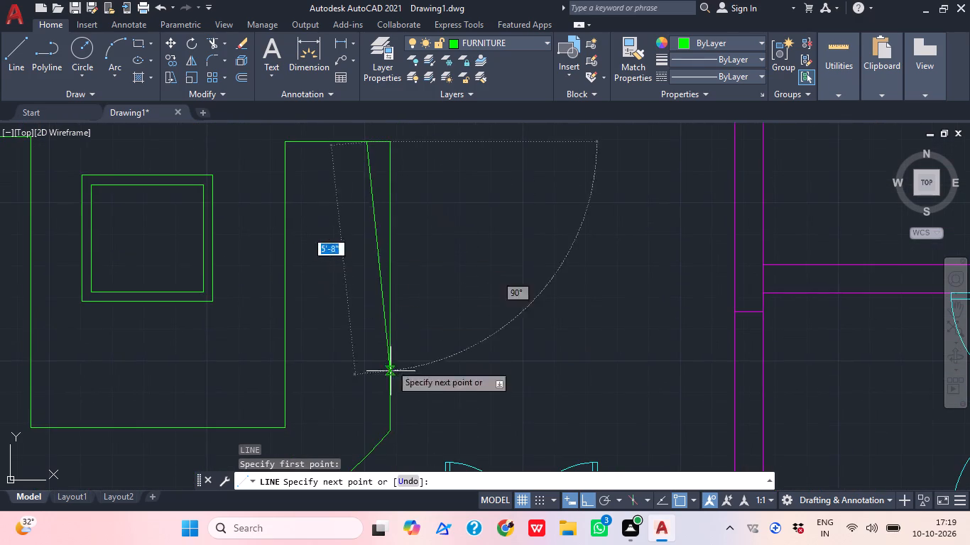
middle_drag(376, 431, 381, 380)
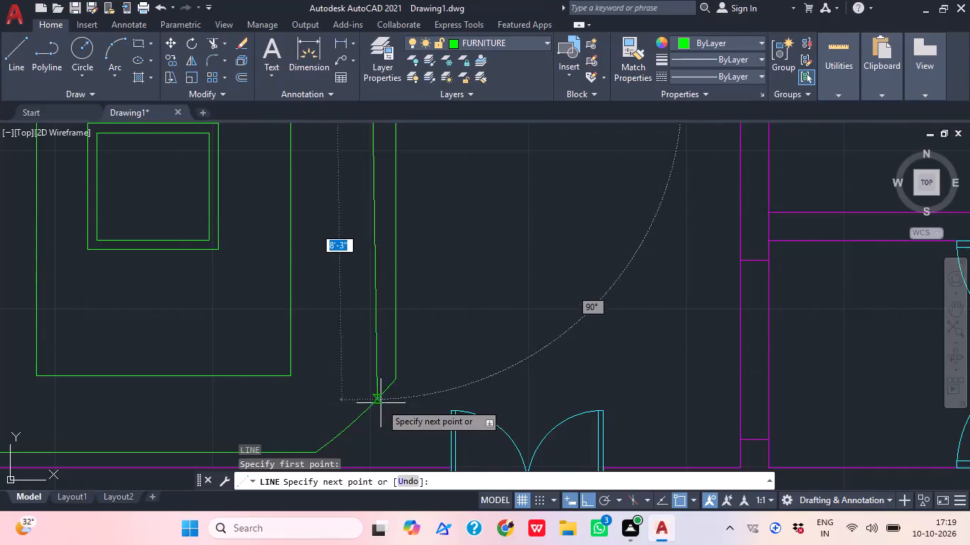
click(374, 405)
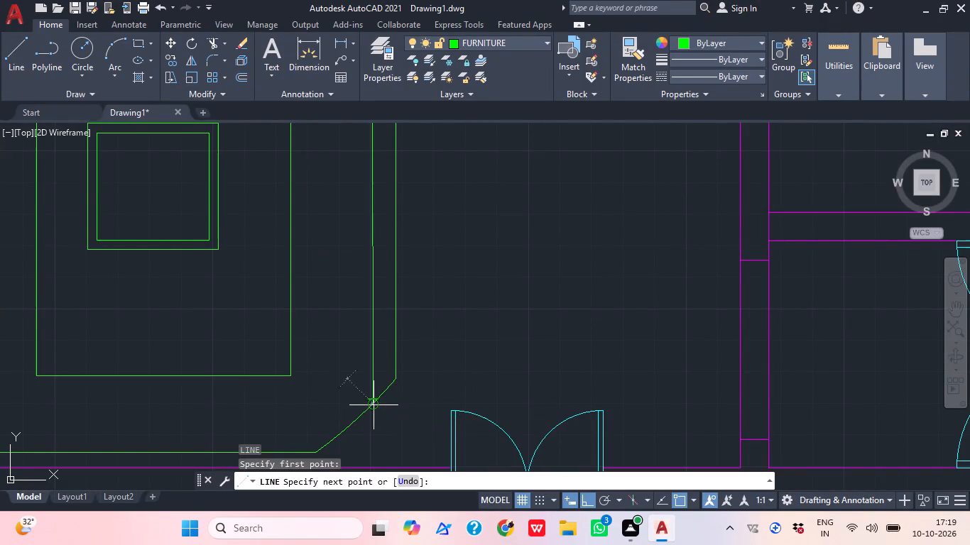
middle_drag(457, 369, 458, 395)
key(Escape)
Draw a horizontal backrest line 10'-2" long just inside the sofa's southern edge, running west past the southwestern corner curve.
scroll(438, 395, down, 1)
middle_drag(440, 395, 466, 360)
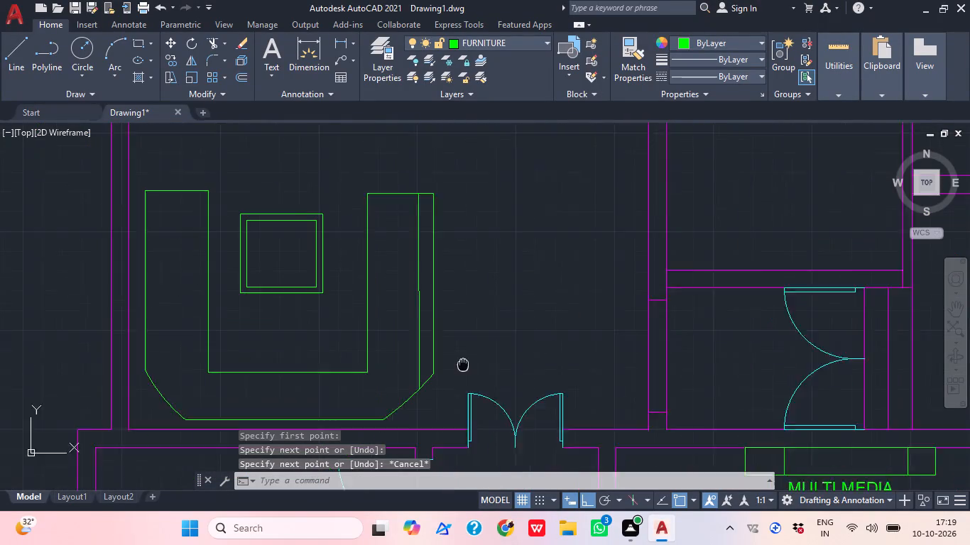
middle_drag(466, 360, 470, 350)
text(L)
key(space)
middle_drag(471, 348, 472, 348)
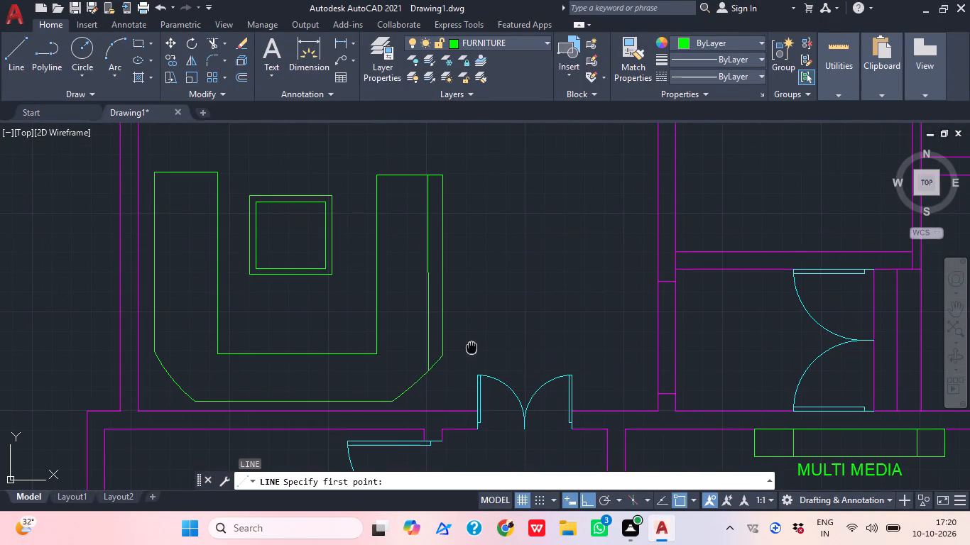
middle_drag(472, 348, 486, 277)
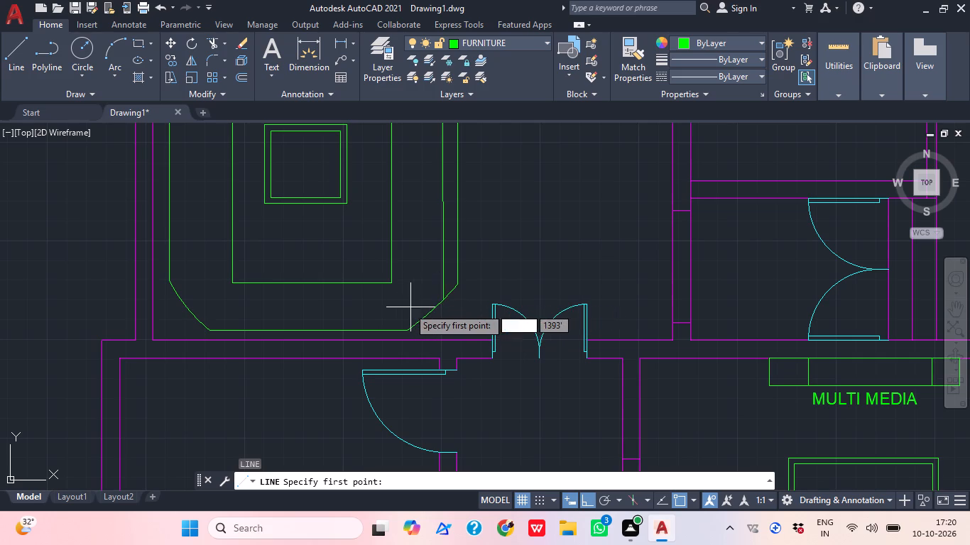
click(402, 312)
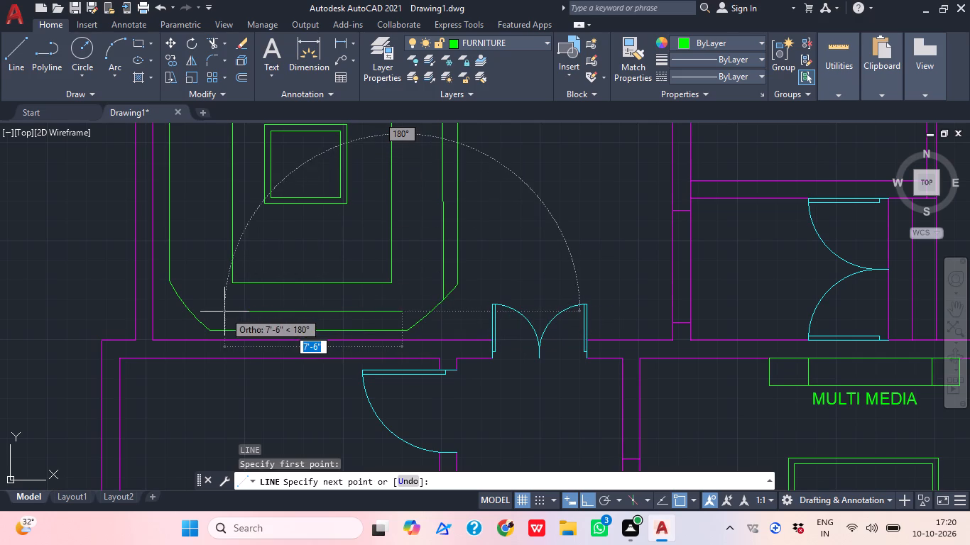
click(195, 312)
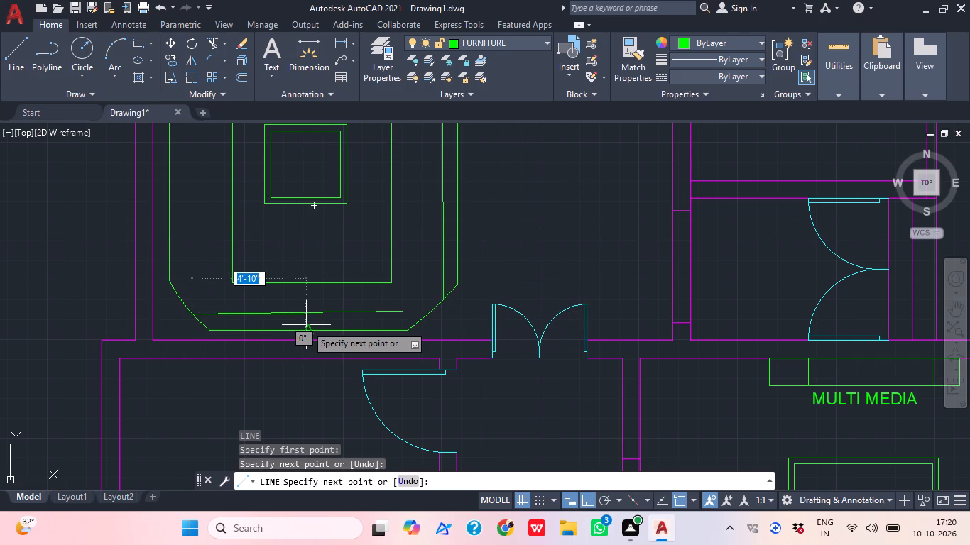
key(ctrl+z)
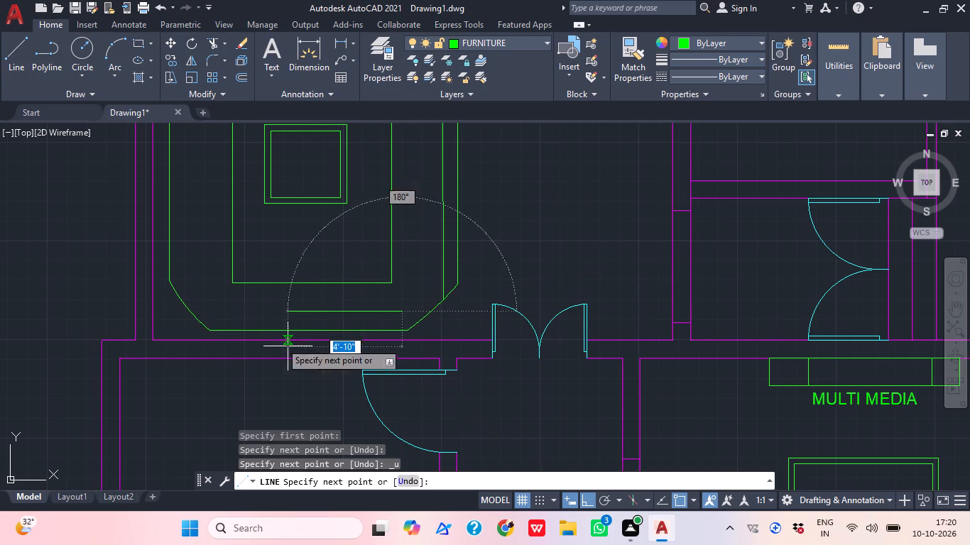
click(162, 307)
key(Escape)
Trim the southern backrest line where it overshoots the sofa's southwestern corner curve.
text(TR)
key(space)
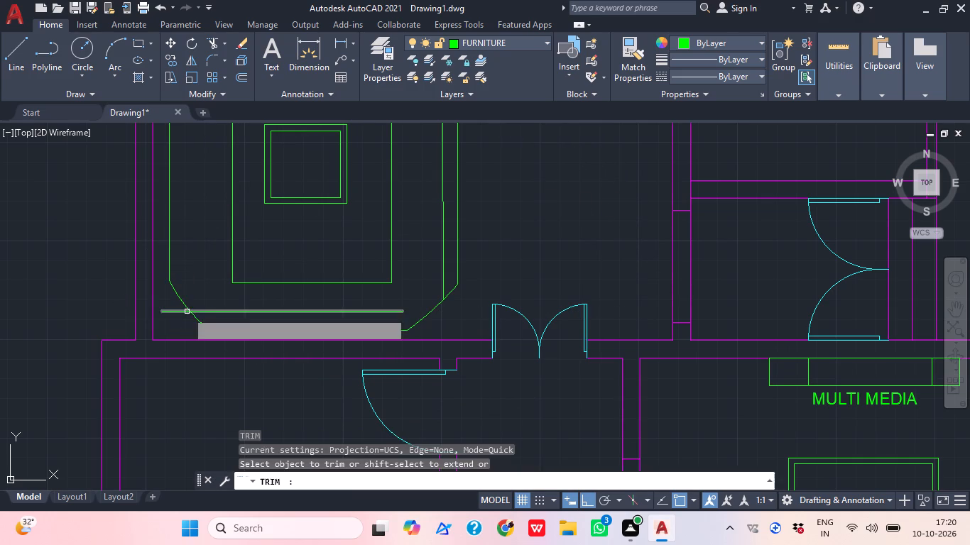
scroll(158, 328, up, 2)
click(187, 302)
click(186, 262)
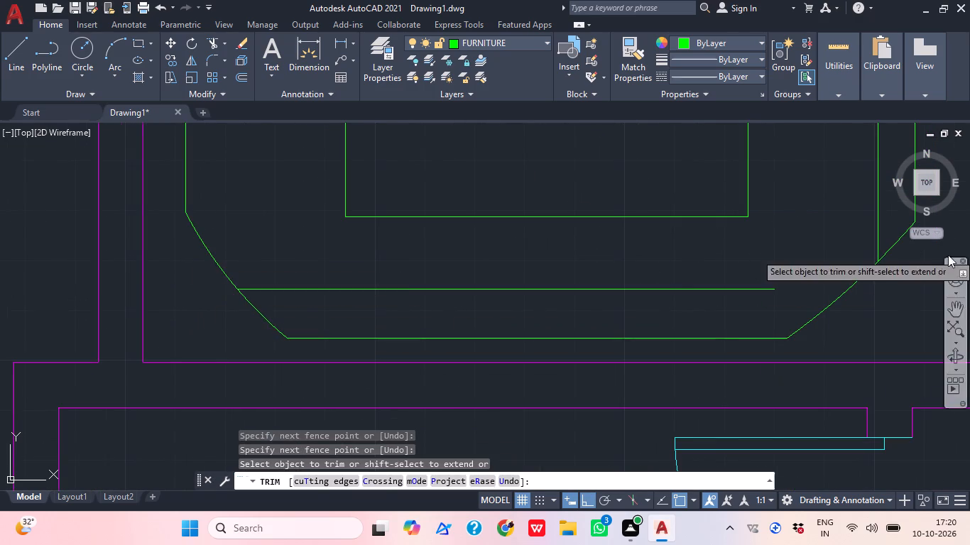
middle_drag(864, 278, 642, 279)
key(Escape)
Extend the southern backrest line east to the sofa's southeastern corner curve.
text(EX)
key(space)
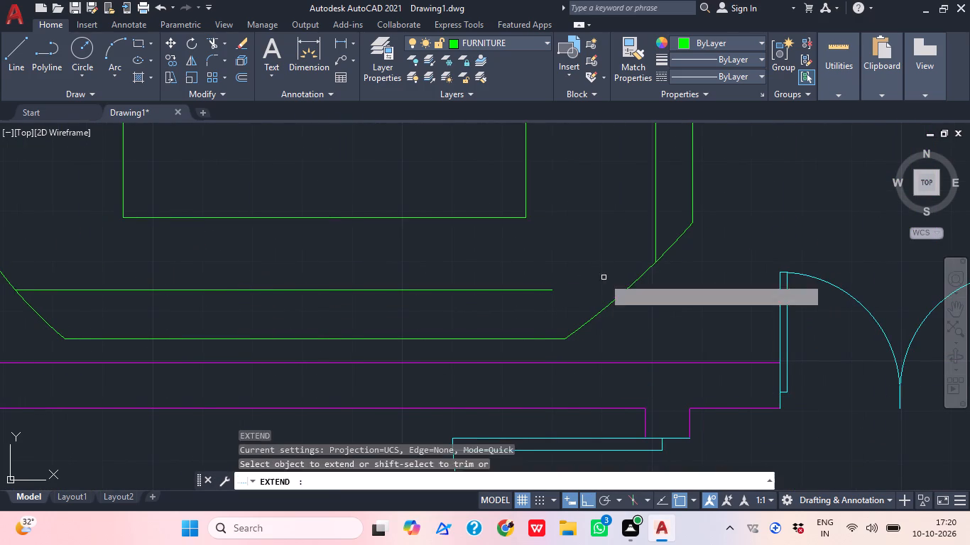
click(525, 306)
click(514, 246)
scroll(545, 277, down, 2)
key(Escape)
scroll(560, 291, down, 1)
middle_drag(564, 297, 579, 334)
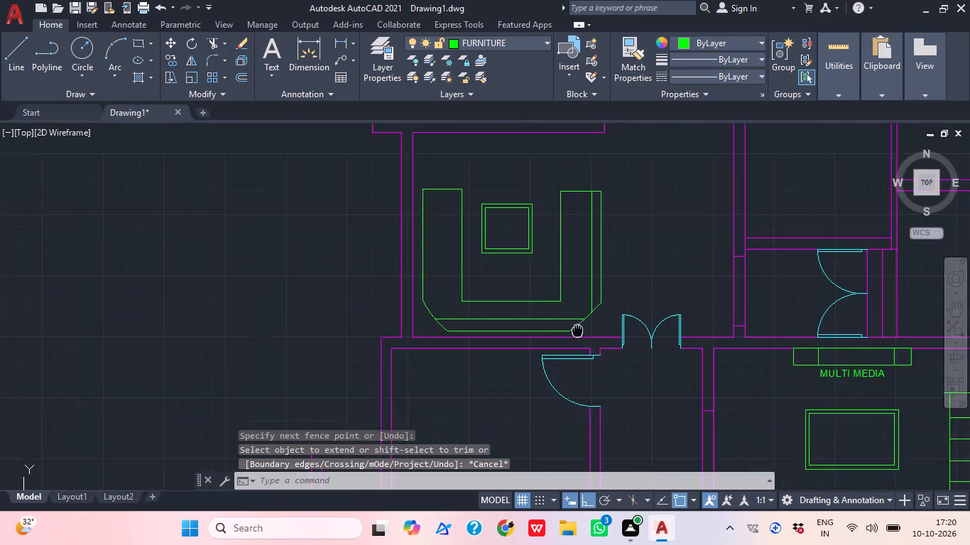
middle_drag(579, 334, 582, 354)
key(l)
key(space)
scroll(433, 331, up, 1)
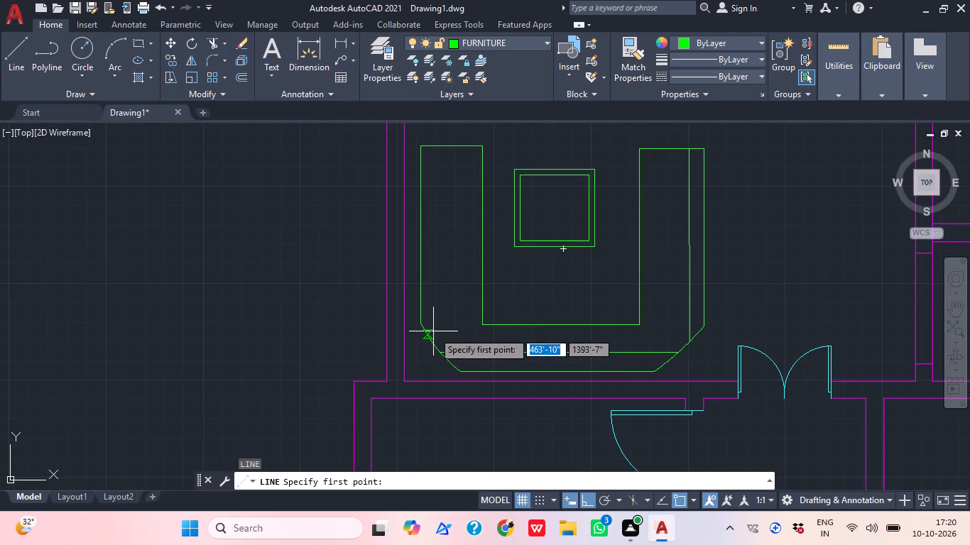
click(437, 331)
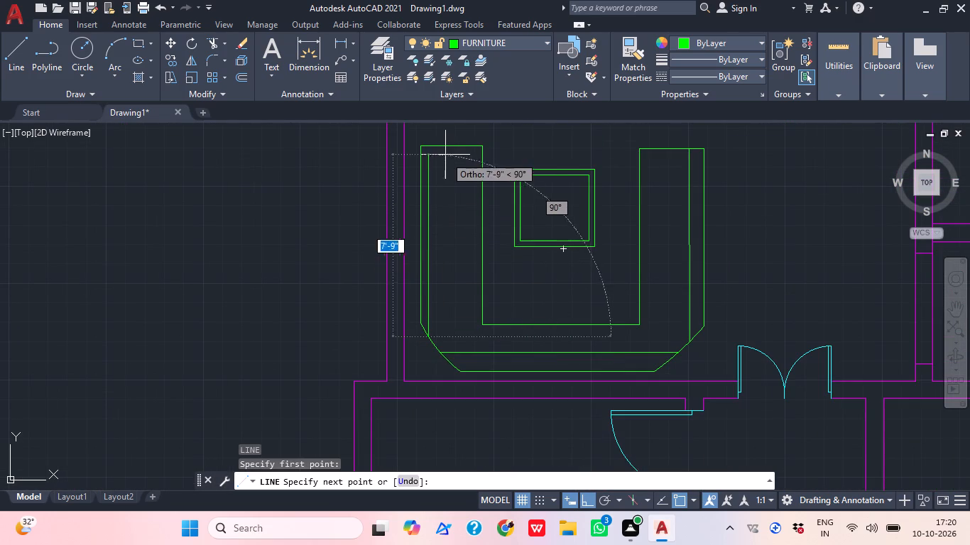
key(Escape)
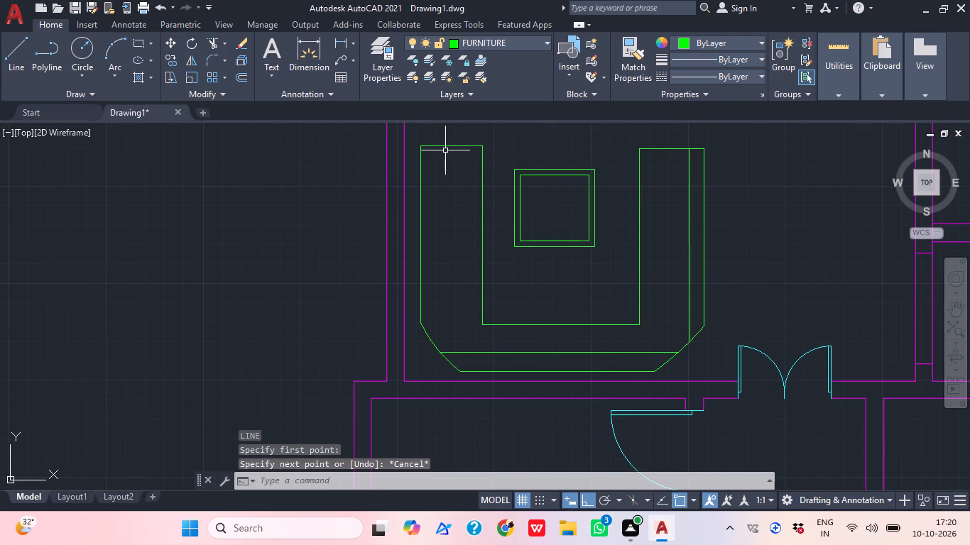
Draw a vertical backrest line just inside the sofa's western edge, from the arm's northern end down past the southwestern corner curve.
text(L)
key(space)
scroll(445, 150, up, 1)
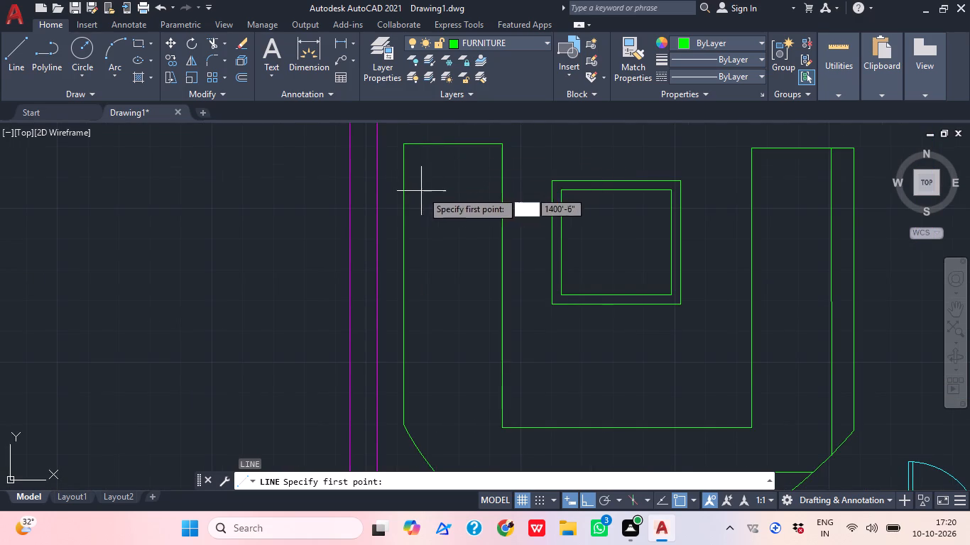
middle_drag(436, 204, 434, 219)
click(425, 160)
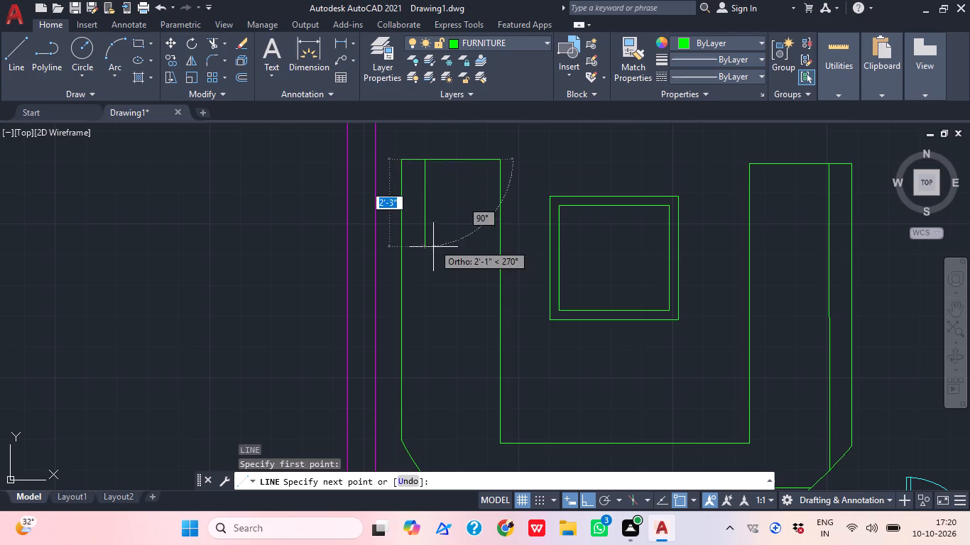
middle_drag(433, 260, 432, 167)
click(419, 401)
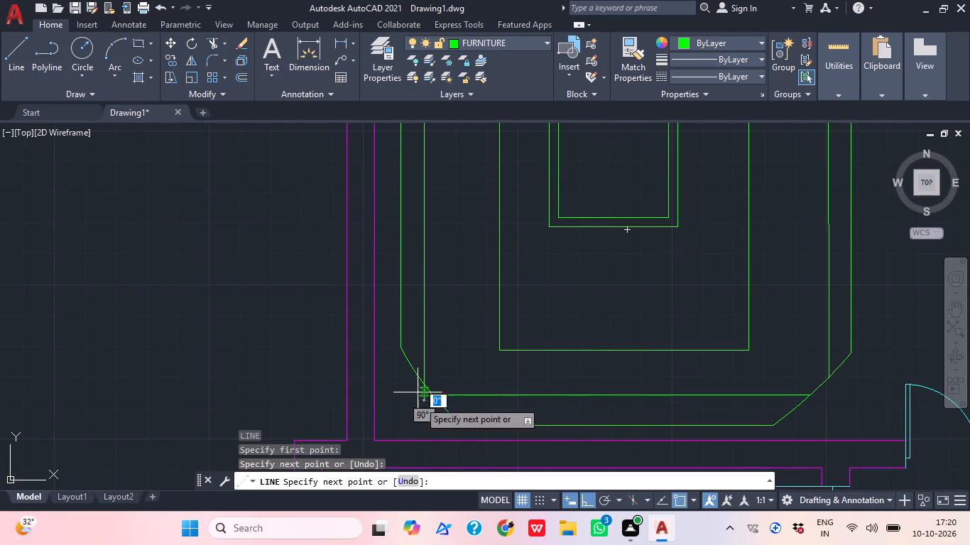
key(Escape)
Trim the western backrest line where it overshoots the sofa's southwestern corner curve.
text(TR)
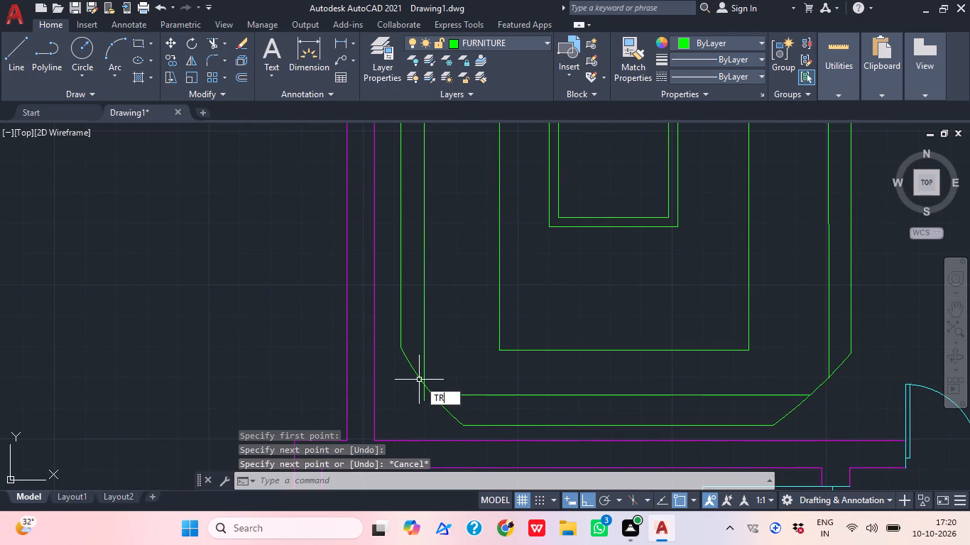
key(space)
scroll(445, 415, up, 2)
click(388, 364)
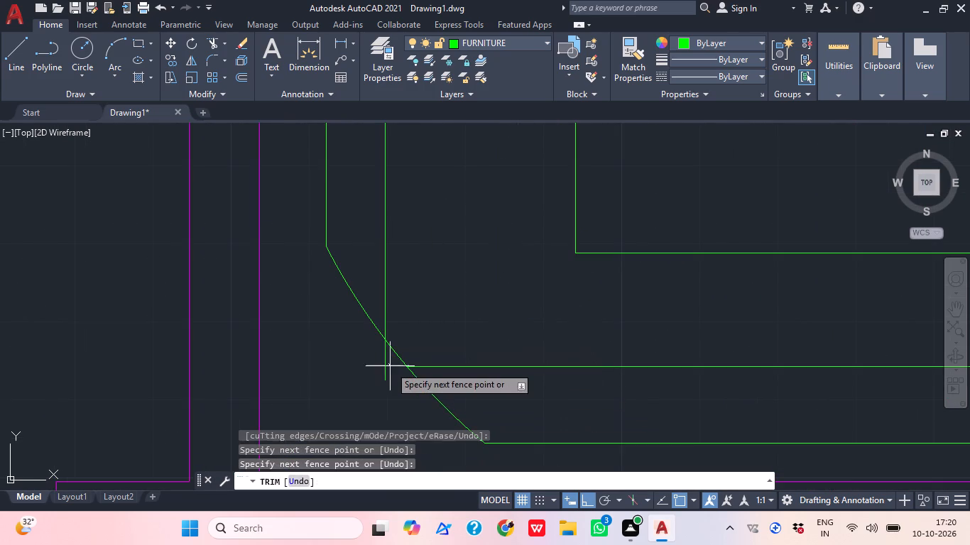
drag(370, 358, 377, 363)
key(Escape)
Draw a horizontal seat divider near the northern end of the sofa's eastern arm, from its inner edge to the backrest line.
scroll(452, 340, down, 2)
scroll(530, 353, down, 3)
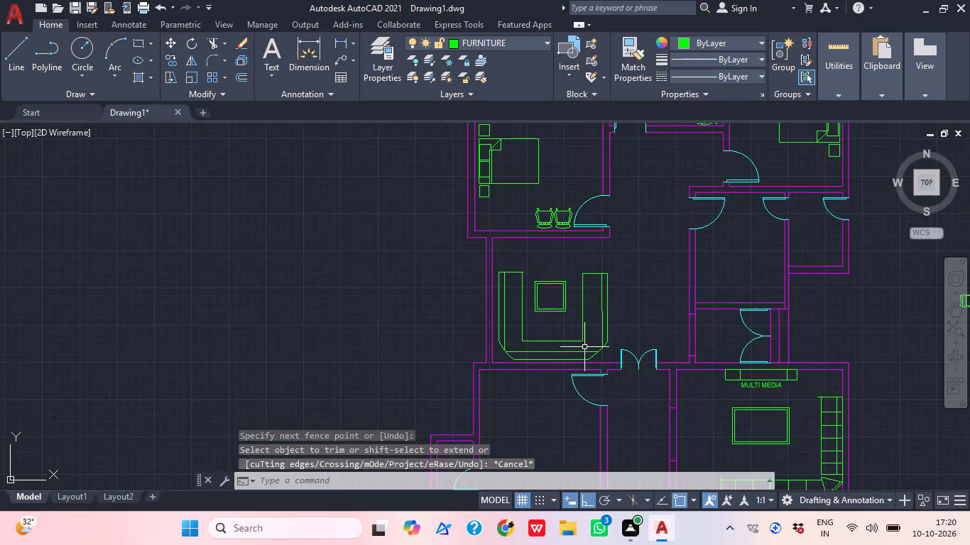
middle_drag(585, 348, 491, 348)
scroll(466, 251, up, 1)
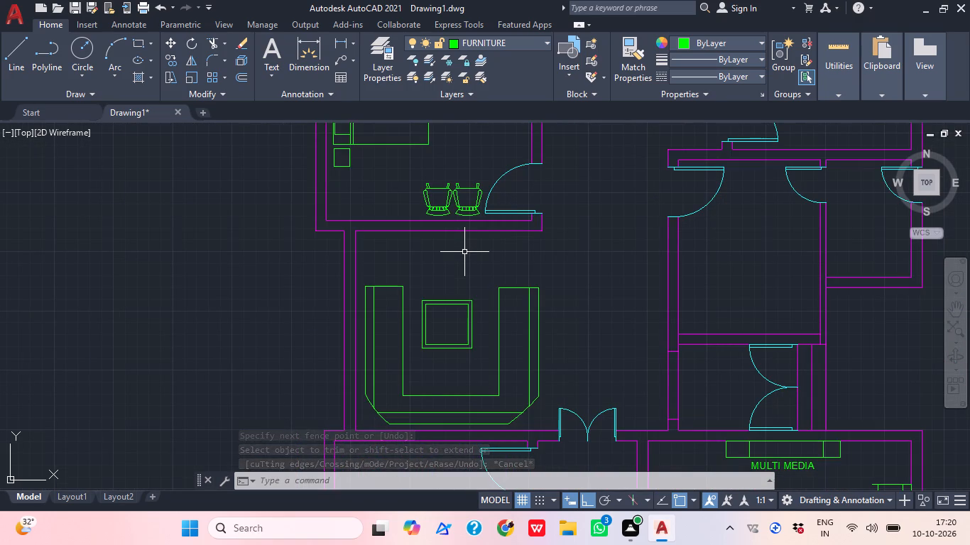
text(L)
key(space)
scroll(479, 353, up, 2)
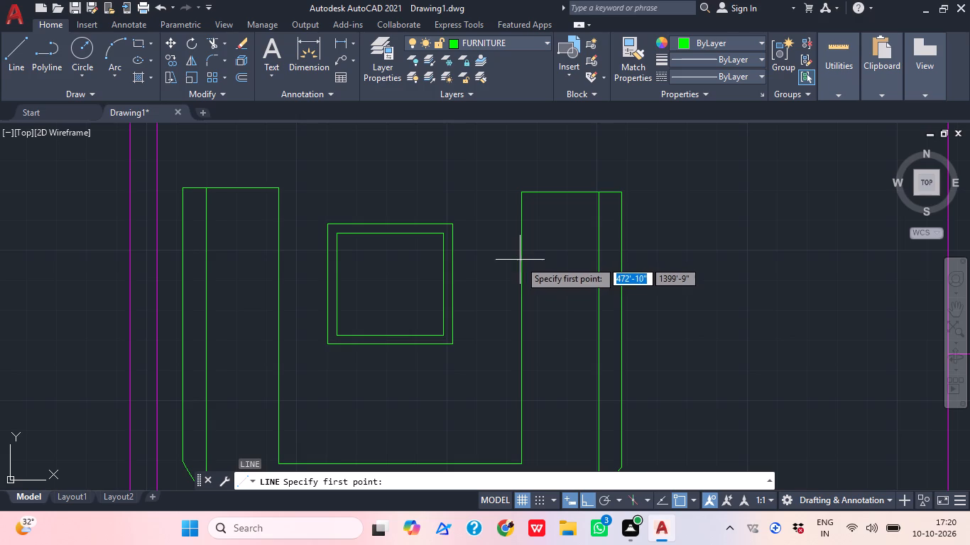
click(521, 261)
click(600, 264)
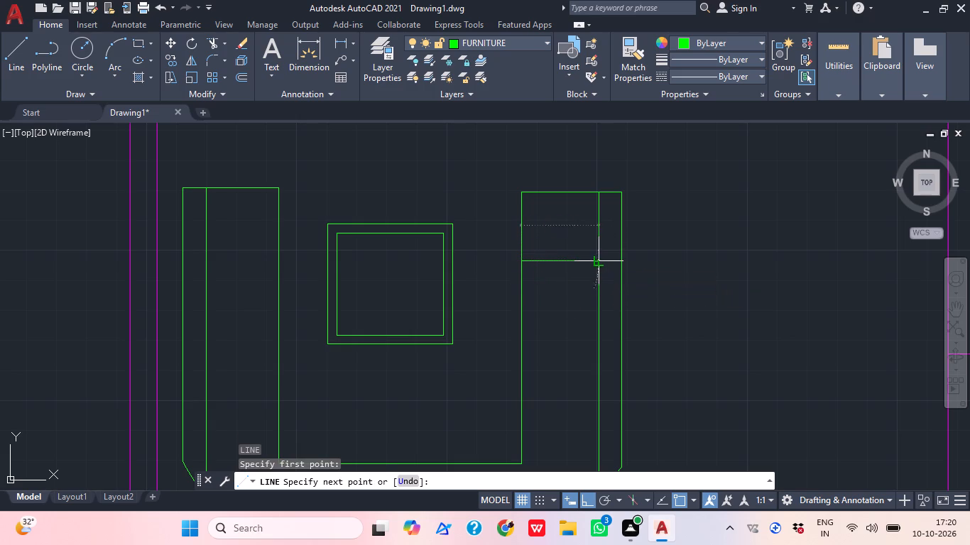
key(Escape)
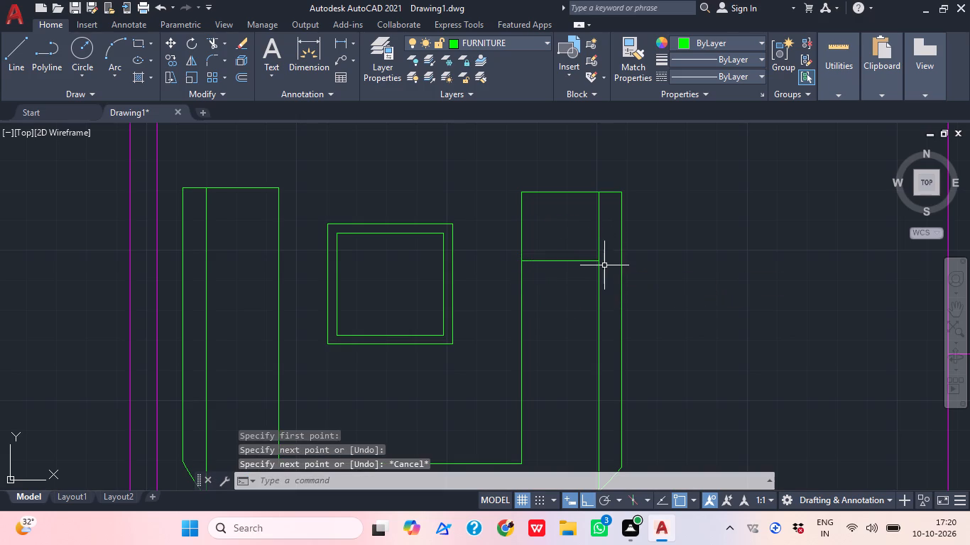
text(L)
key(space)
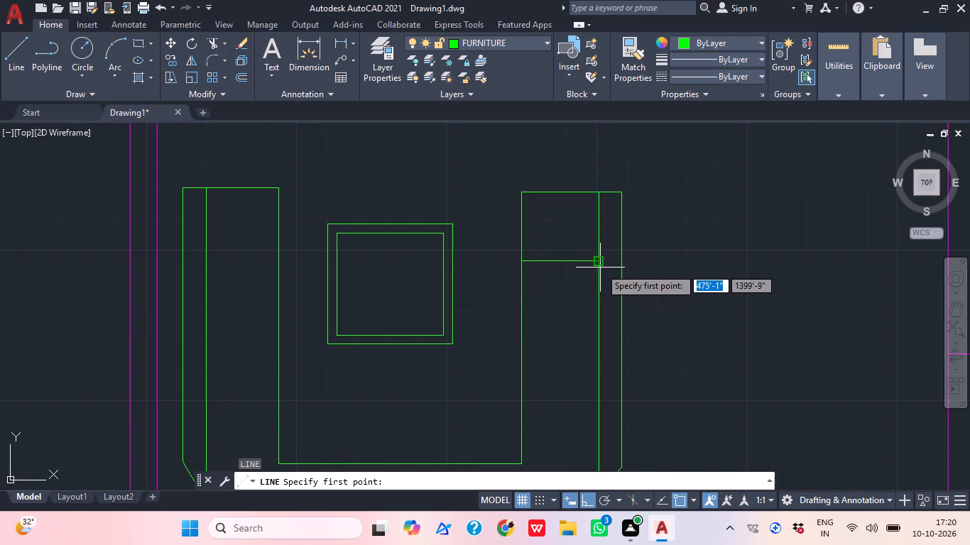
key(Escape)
Extend the eastern arm's seat divider across the backrest to the sofa's outer edge.
text(EX)
key(space)
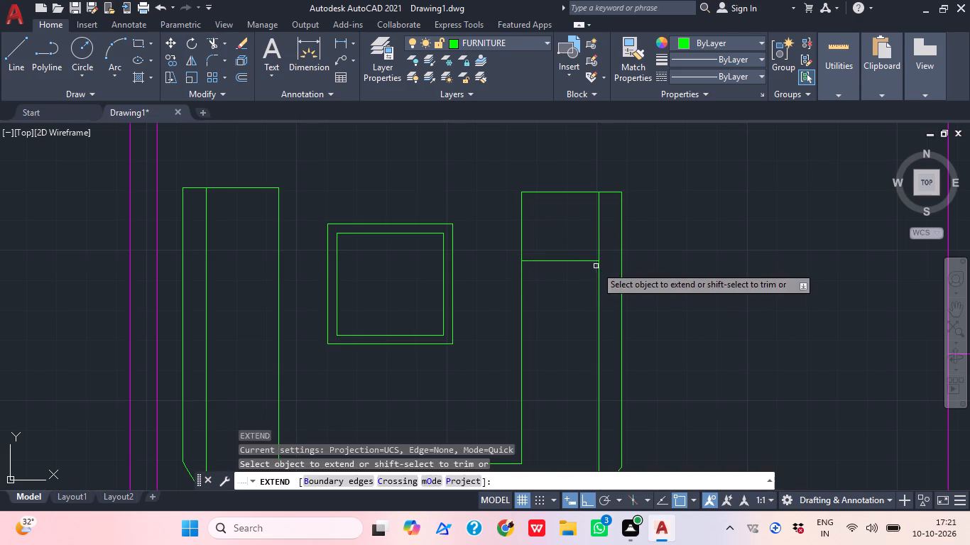
click(570, 282)
click(567, 245)
key(Escape)
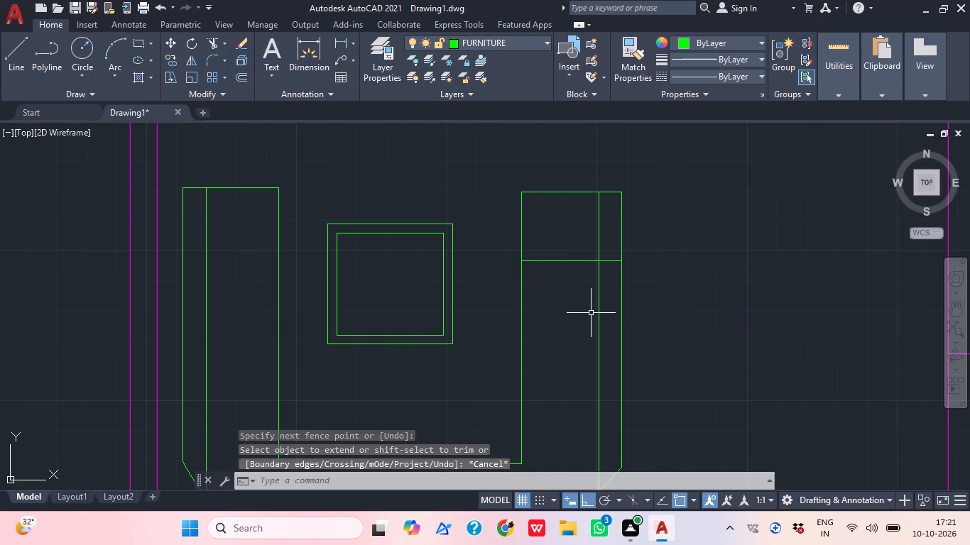
Draw two more horizontal seat dividers about 3' long across the full width of the sofa's eastern arm, spaced evenly southward.
text(L)
key(space)
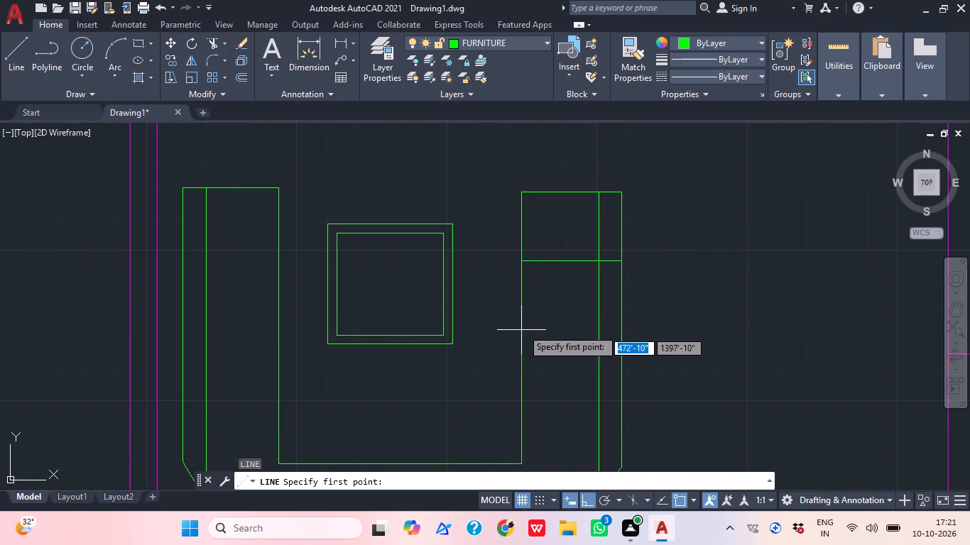
click(525, 328)
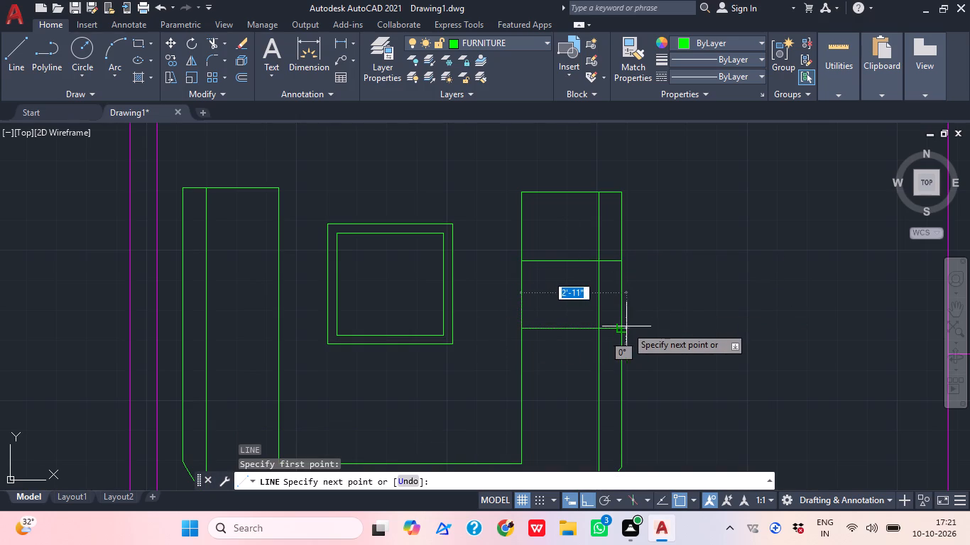
click(626, 326)
middle_drag(625, 312, 609, 280)
key(Escape)
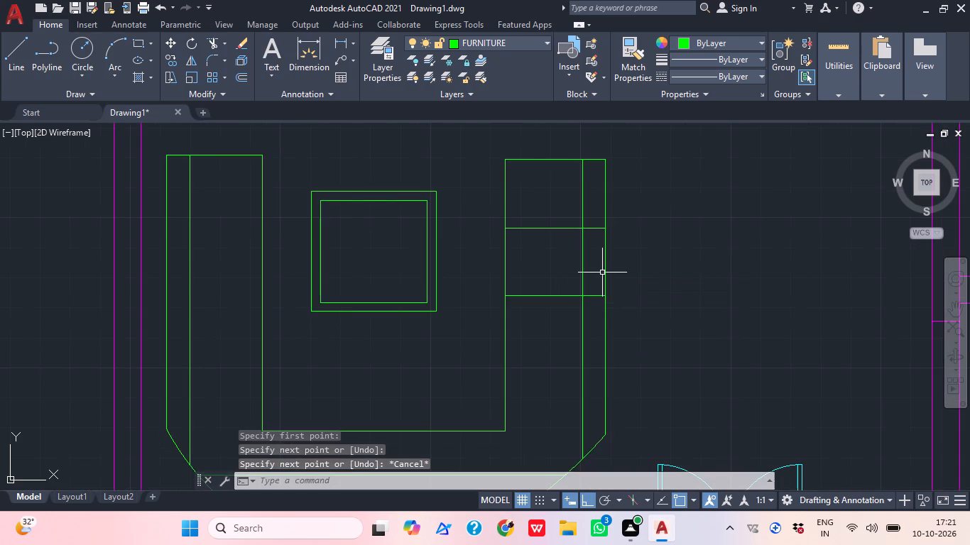
text(L)
key(space)
middle_drag(628, 311, 596, 236)
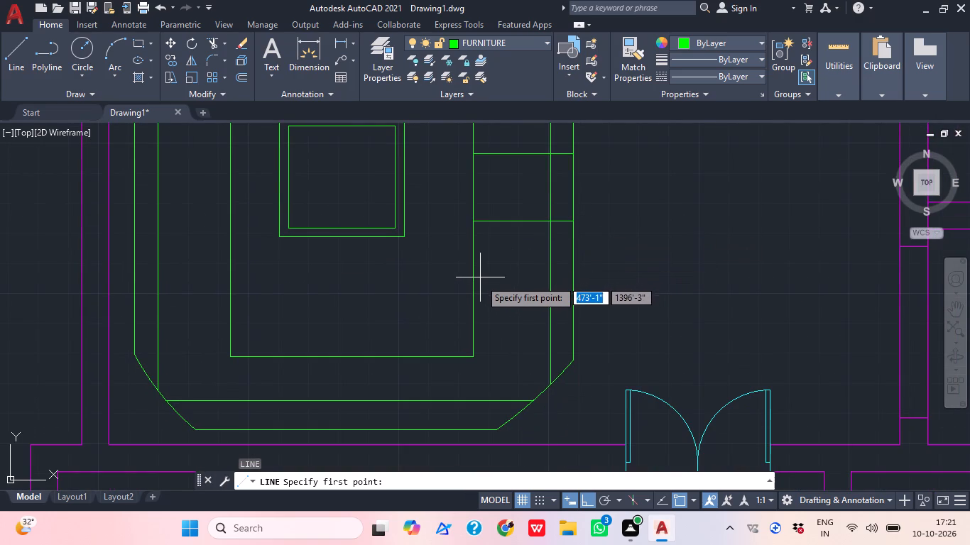
click(474, 294)
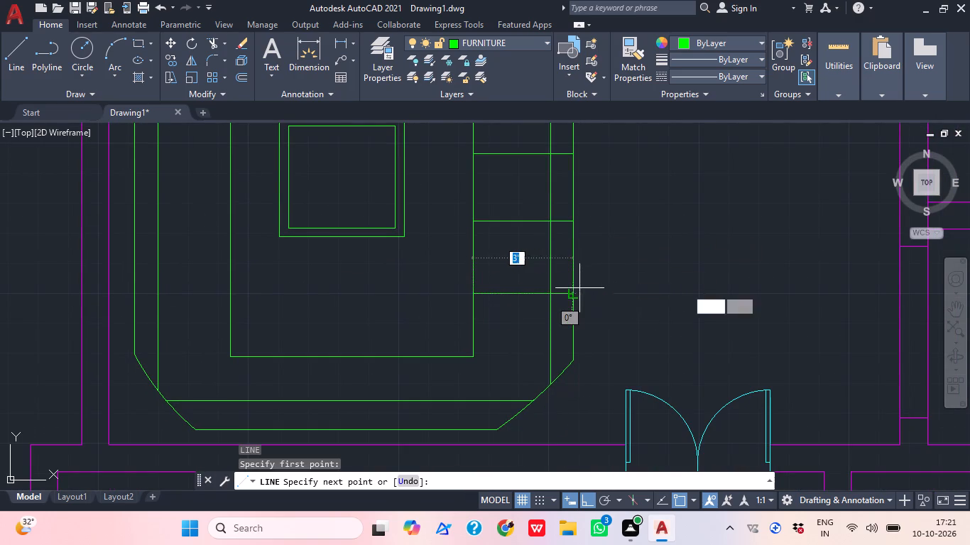
click(577, 292)
key(Escape)
Draw a vertical seat divider about 2' long from the sofa's inner southeastern corner down to its southern outer edge.
scroll(594, 332, down, 1)
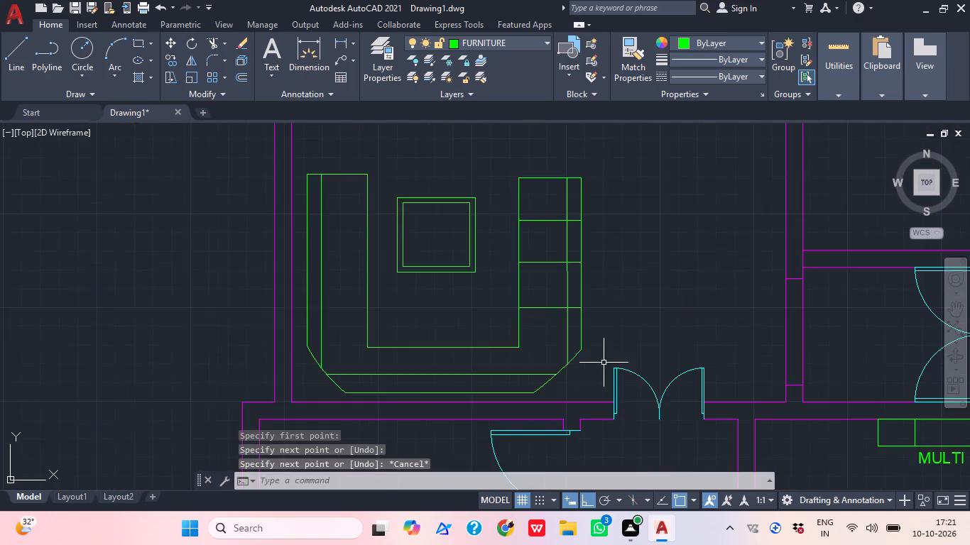
scroll(603, 363, down, 1)
key(l)
key(space)
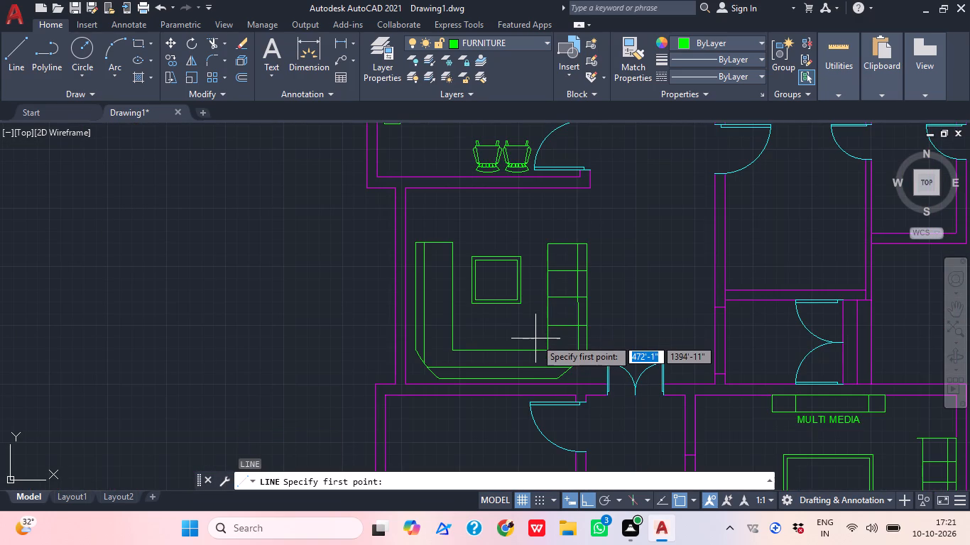
scroll(582, 361, up, 2)
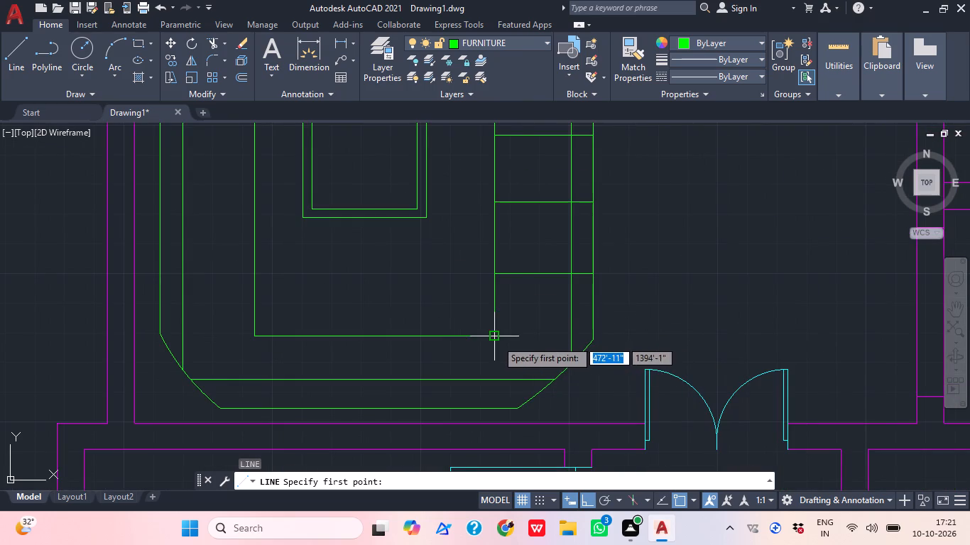
click(496, 336)
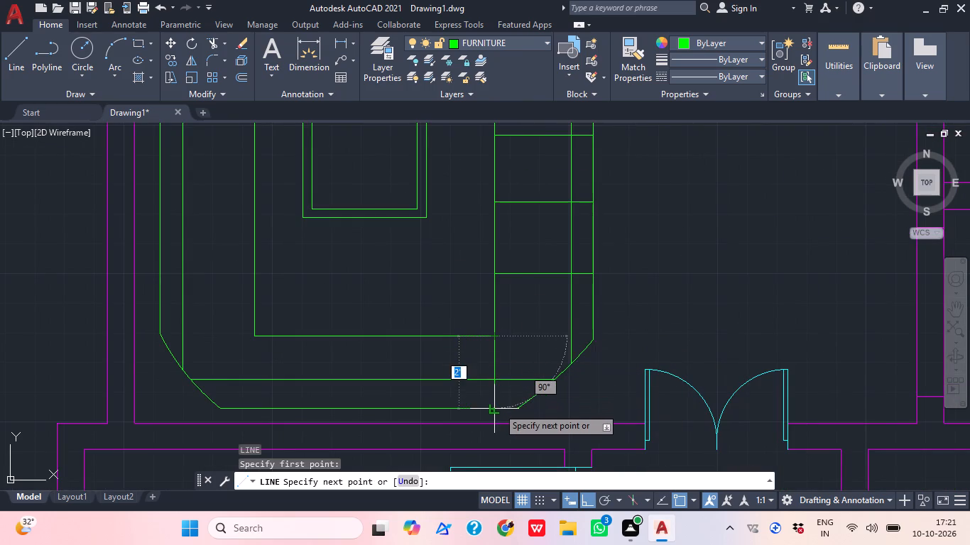
click(498, 407)
key(Escape)
Draw two more vertical seat dividers about 2' long across the sofa's southern section, spaced westward from the corner divider.
key(l)
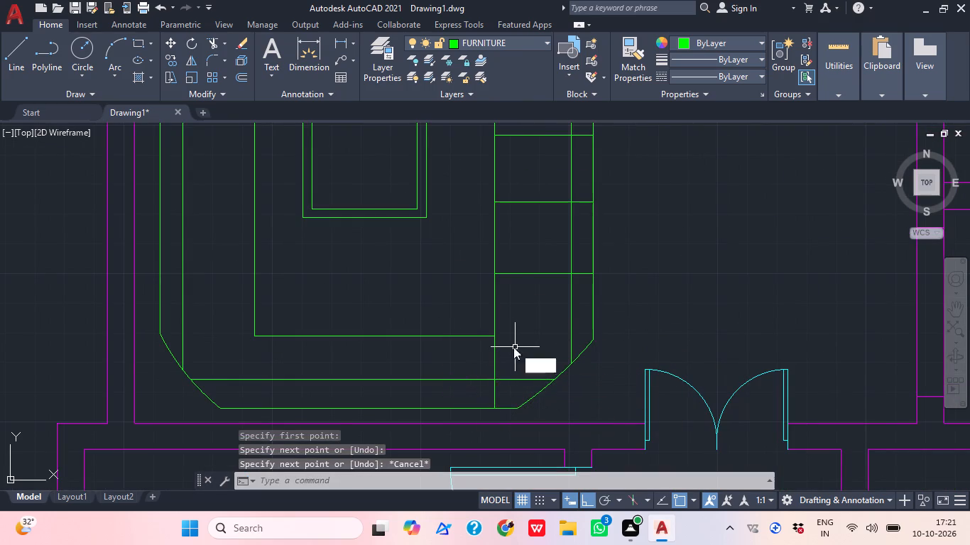
key(space)
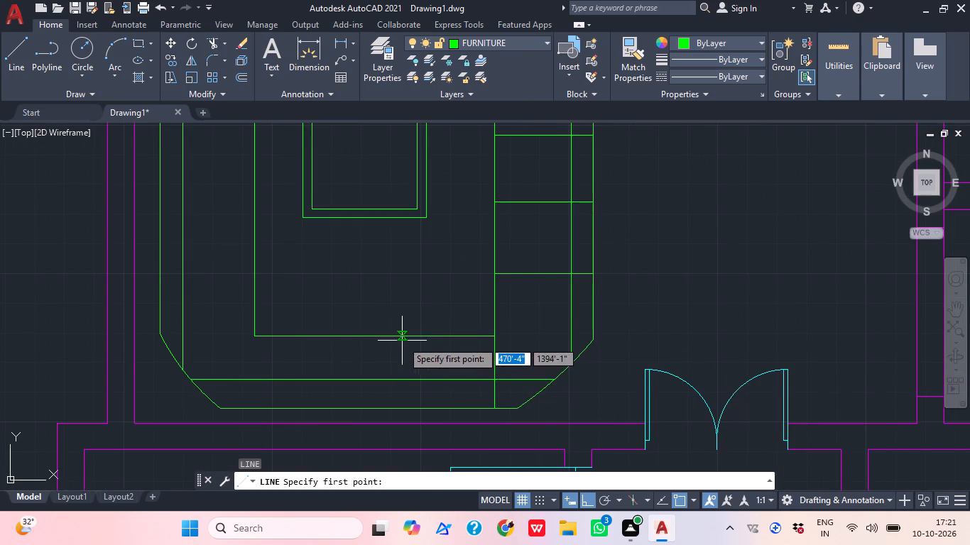
click(402, 341)
click(397, 408)
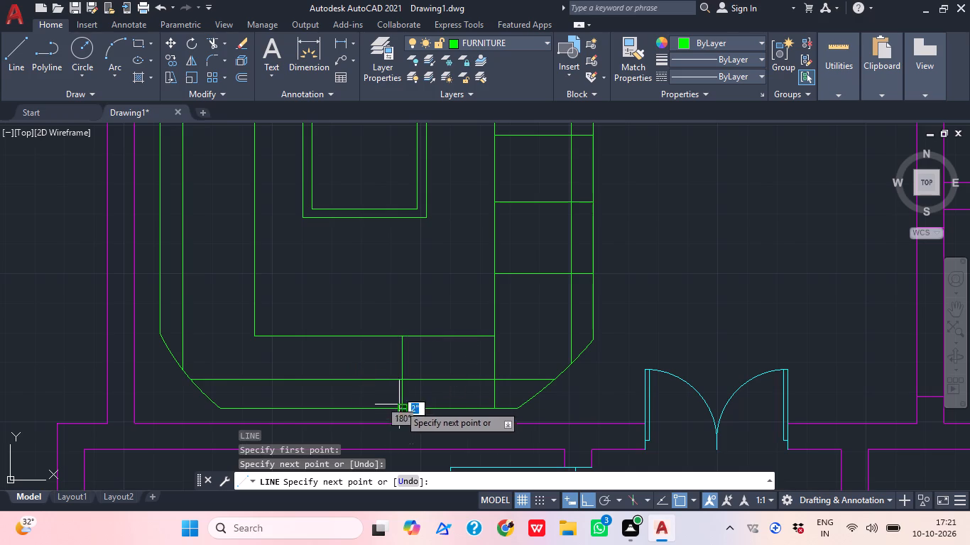
key(Escape)
text(L)
key(space)
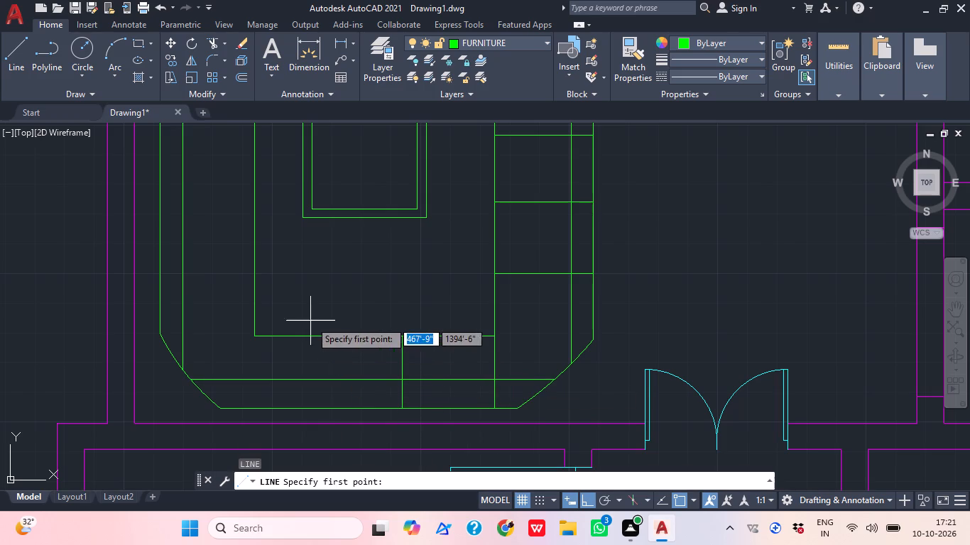
click(318, 336)
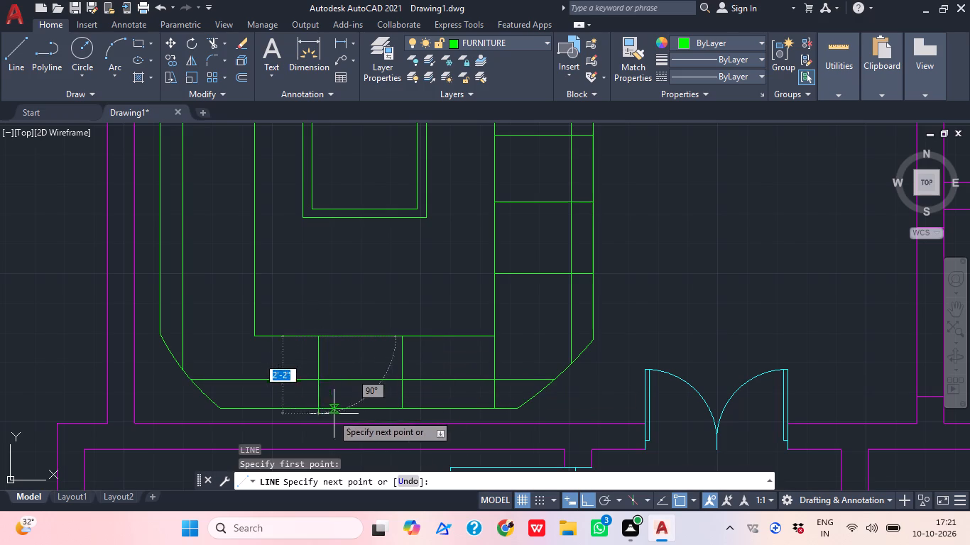
click(320, 412)
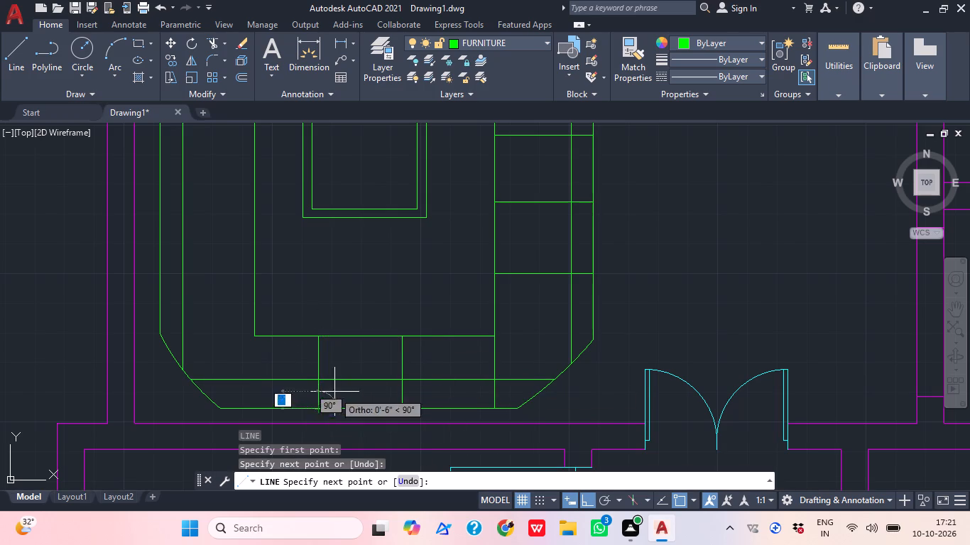
middle_drag(337, 392, 413, 417)
key(Escape)
Draw two horizontal seat dividers about 2'-8" long across the sofa's western arm, one near the inner southwestern corner and one farther north.
text(L)
key(space)
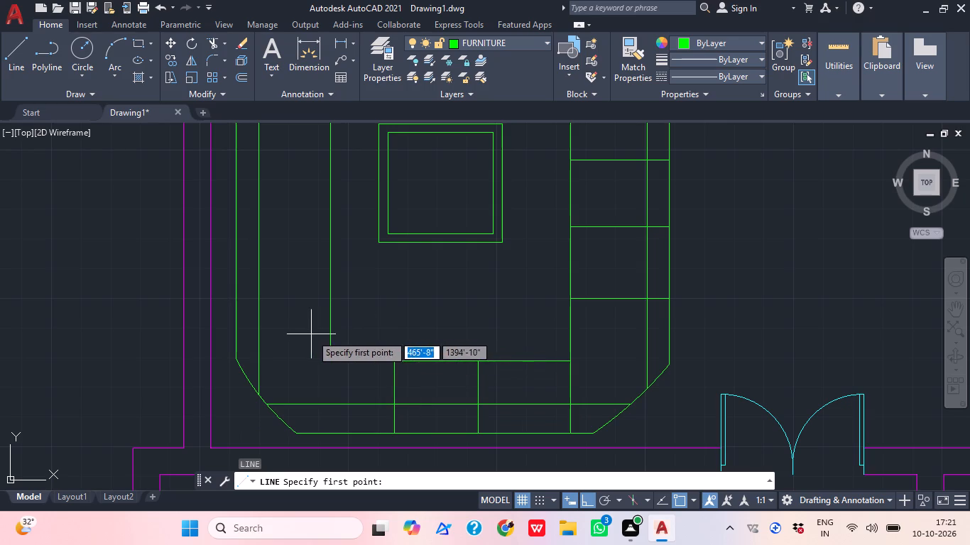
click(329, 343)
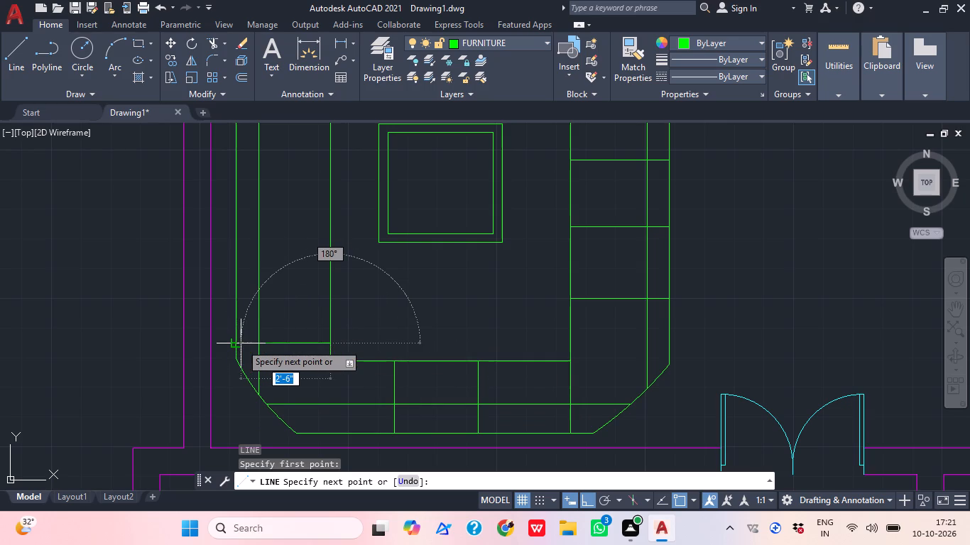
click(240, 343)
middle_drag(287, 341, 301, 361)
key(Escape)
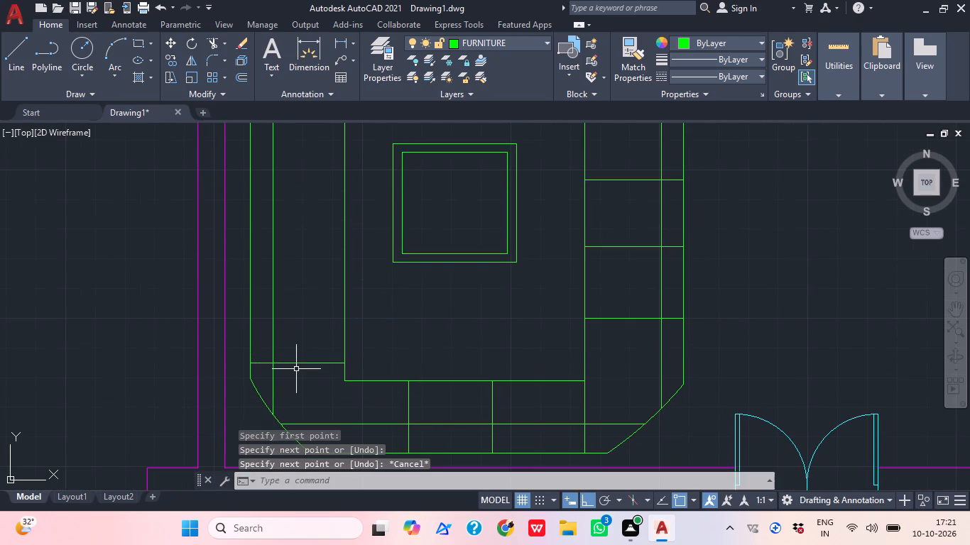
text(L)
key(space)
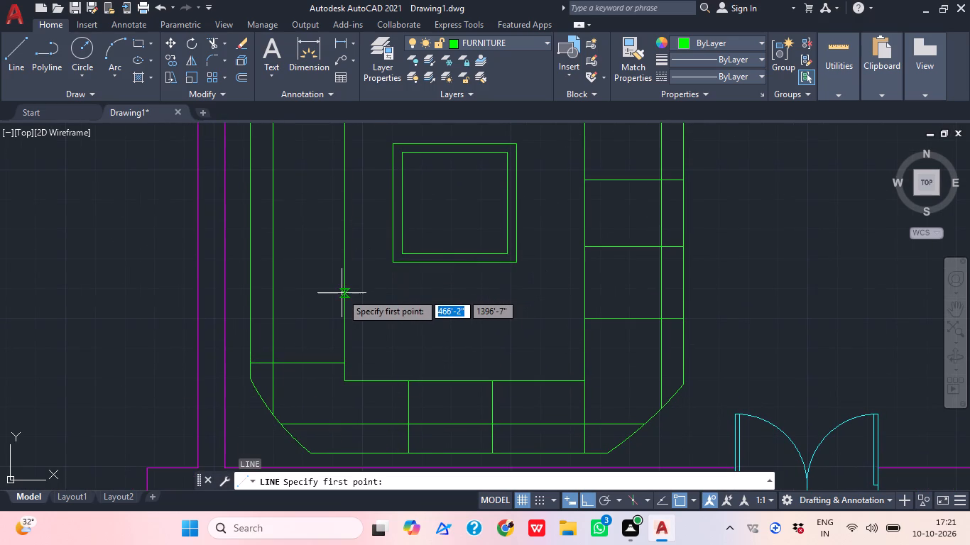
click(343, 282)
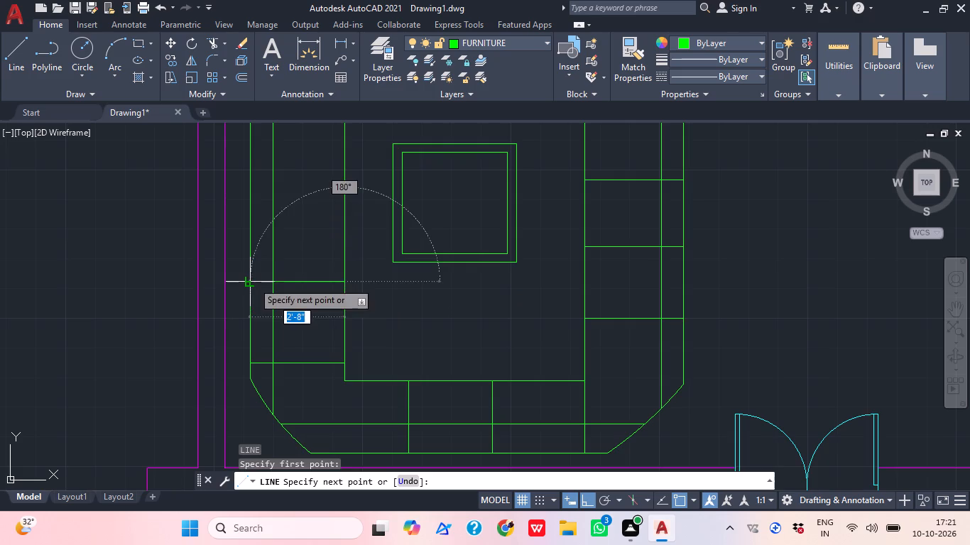
click(253, 282)
key(Escape)
Draw a third horizontal seat divider across the sofa's western arm, level with the northern part of the table.
middle_drag(291, 303, 318, 367)
scroll(315, 351, down, 1)
text(L)
key(space)
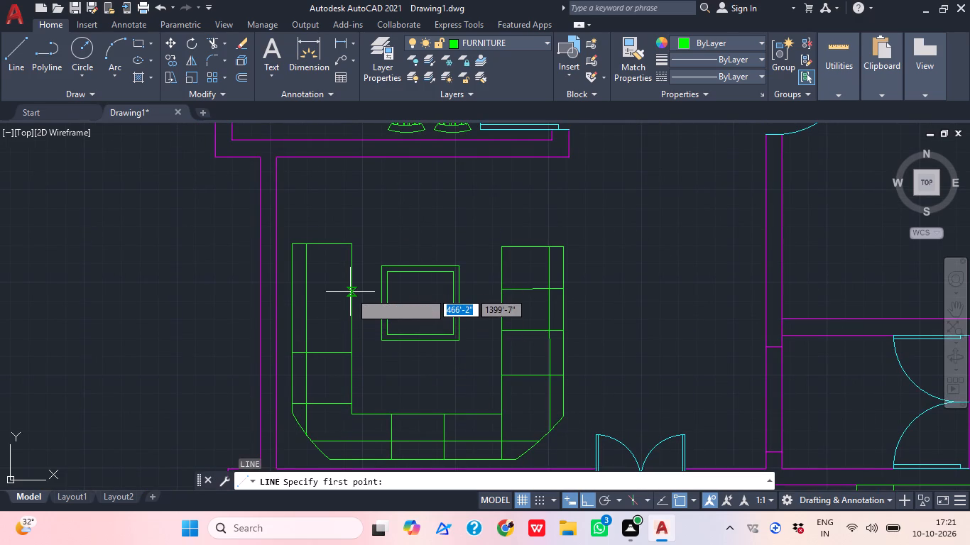
click(350, 292)
click(288, 292)
key(Escape)
scroll(325, 314, down, 2)
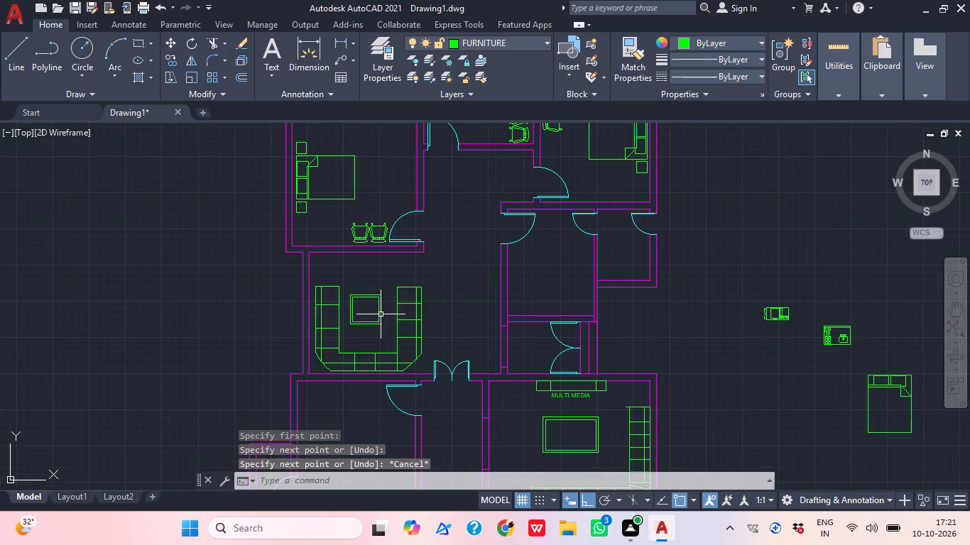
Move the double-outlined table between the U-shaped sofa's arms about 3" east.
middle_drag(383, 314, 366, 282)
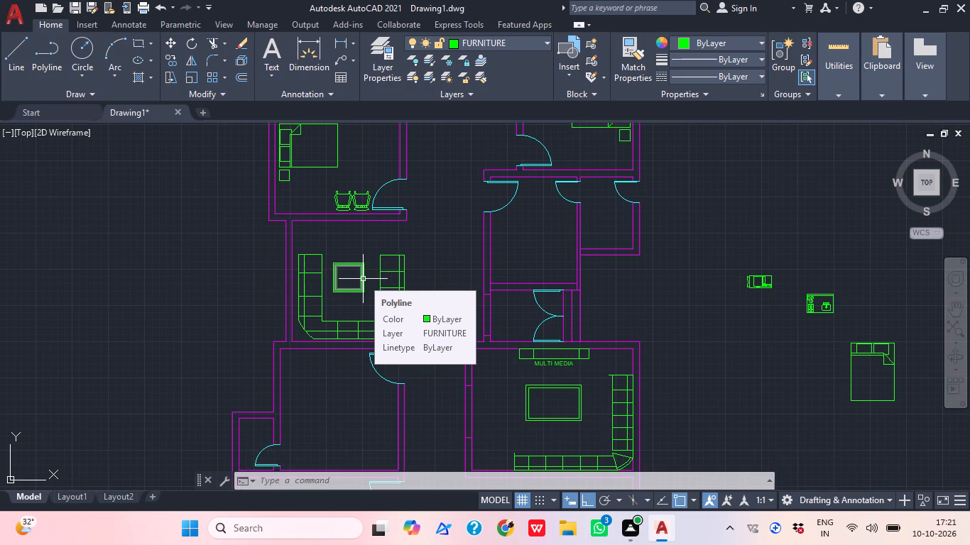
scroll(485, 295, down, 1)
middle_drag(418, 307, 374, 316)
scroll(362, 314, up, 1)
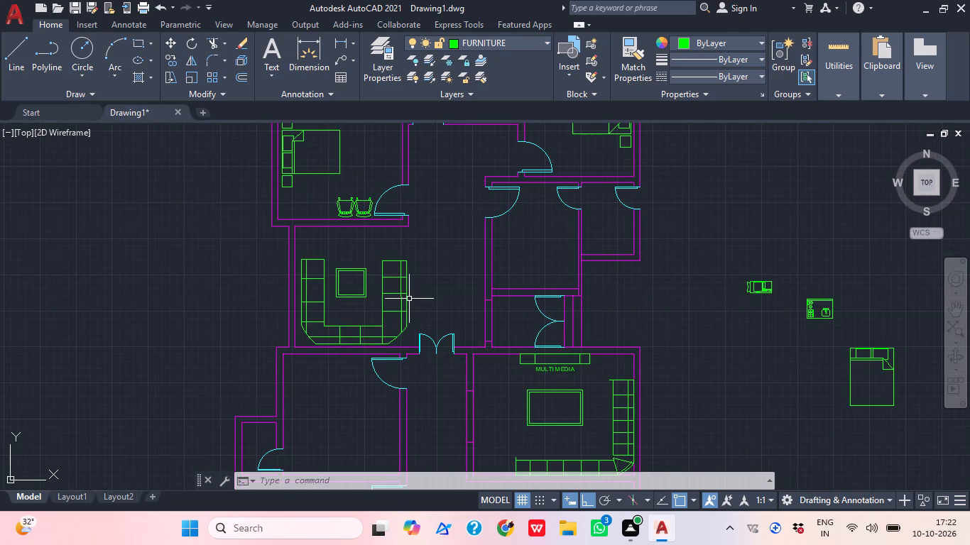
middle_drag(488, 286, 473, 280)
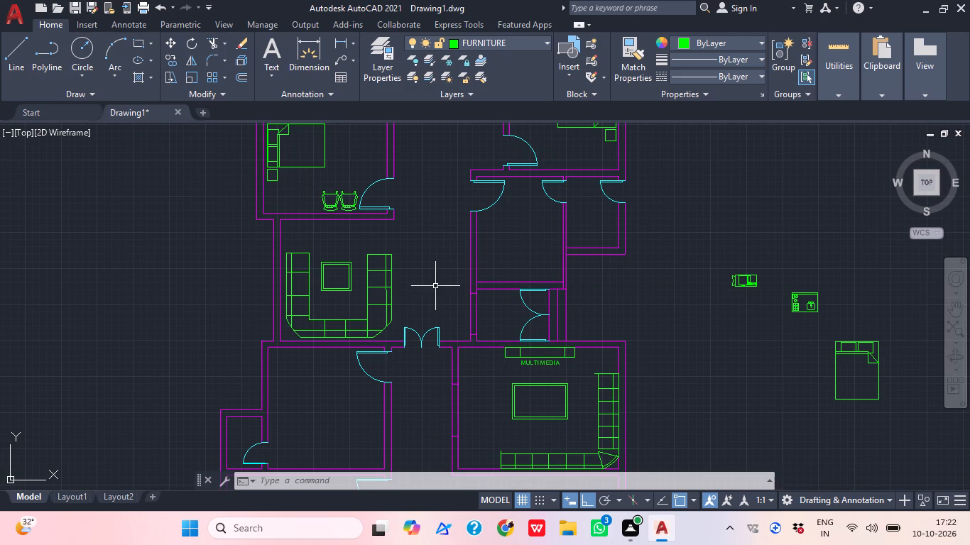
middle_drag(435, 293, 466, 318)
scroll(381, 325, up, 2)
click(383, 322)
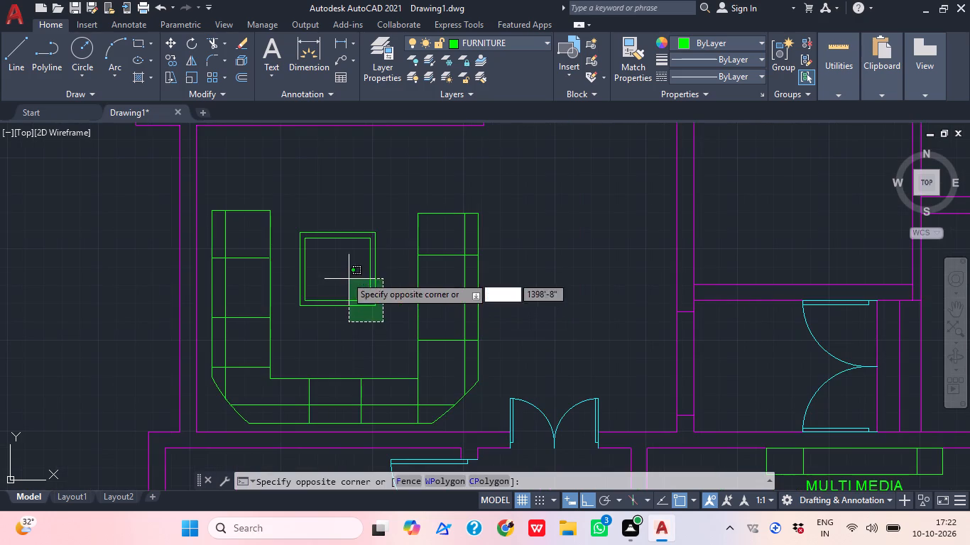
click(321, 255)
key(m)
key(space)
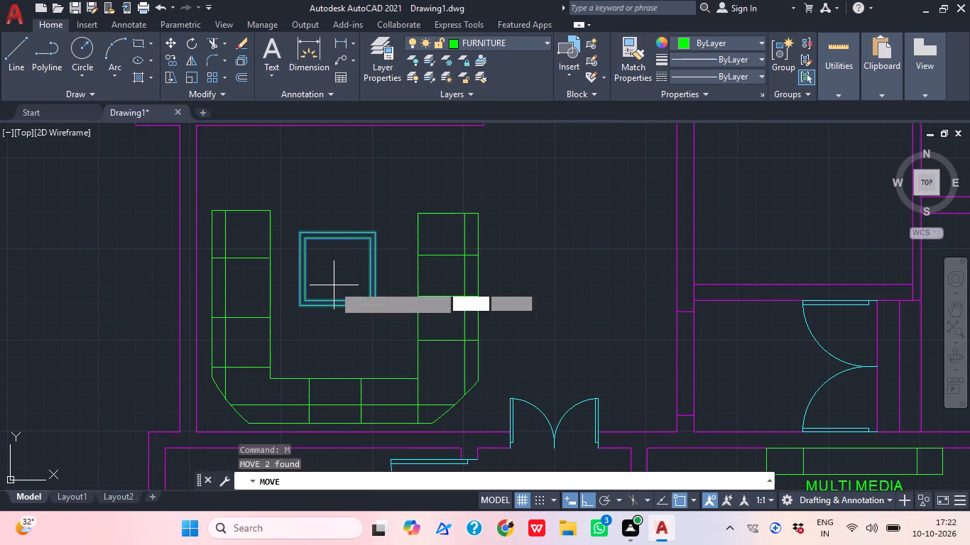
click(333, 285)
click(339, 282)
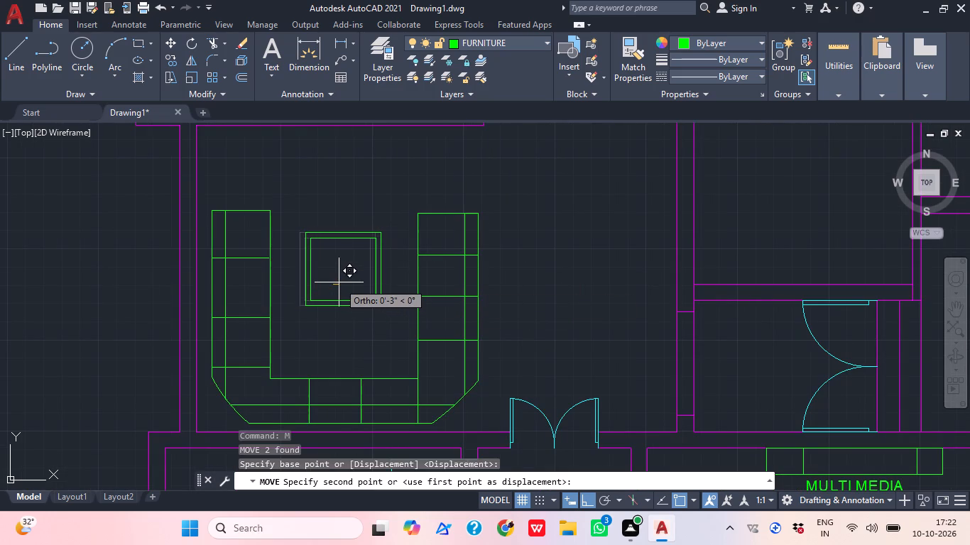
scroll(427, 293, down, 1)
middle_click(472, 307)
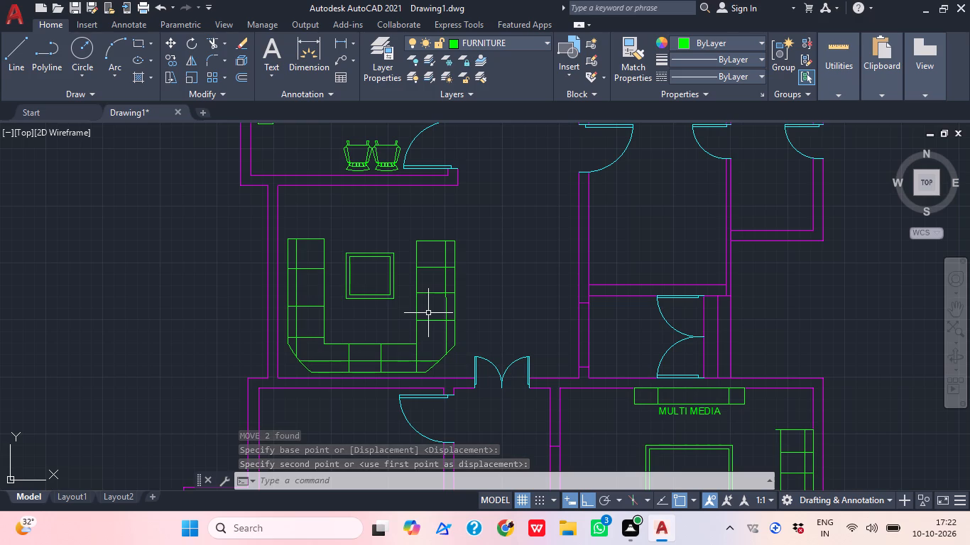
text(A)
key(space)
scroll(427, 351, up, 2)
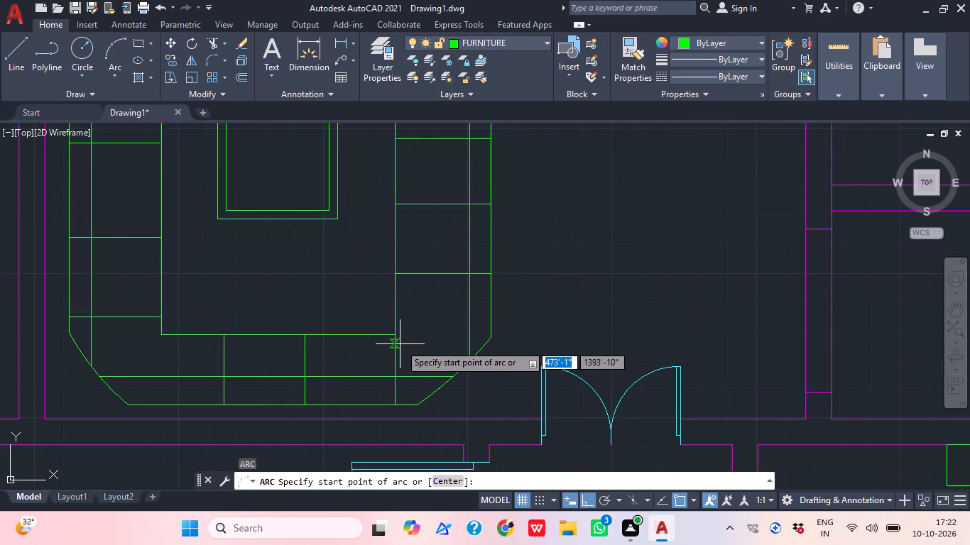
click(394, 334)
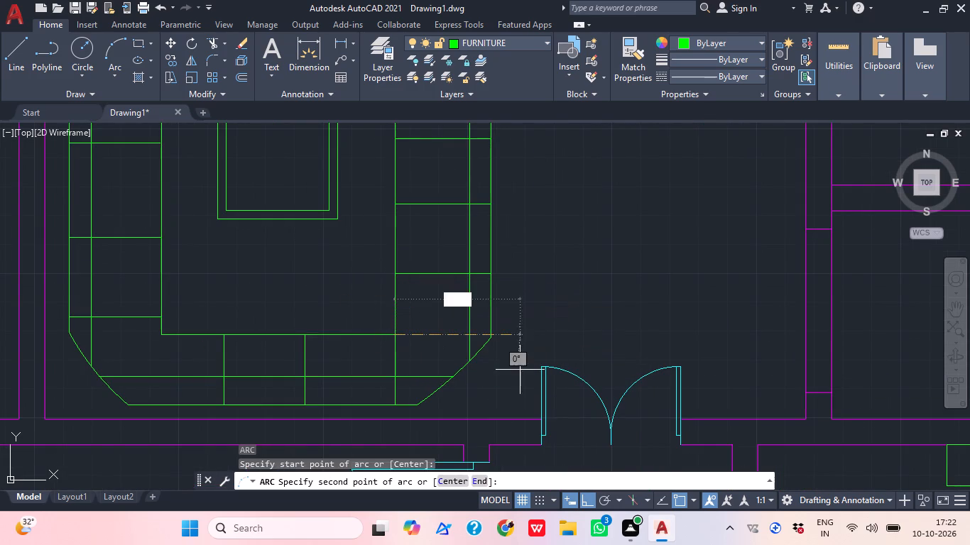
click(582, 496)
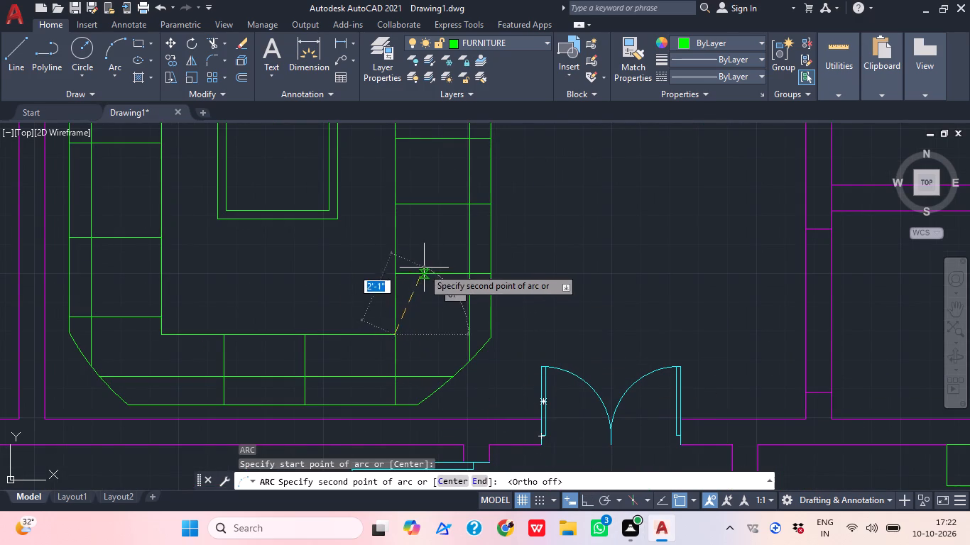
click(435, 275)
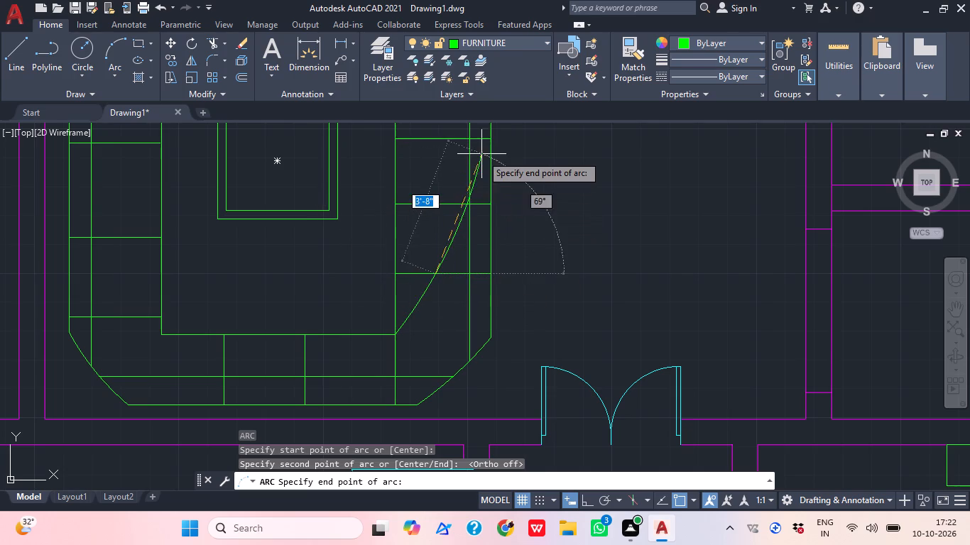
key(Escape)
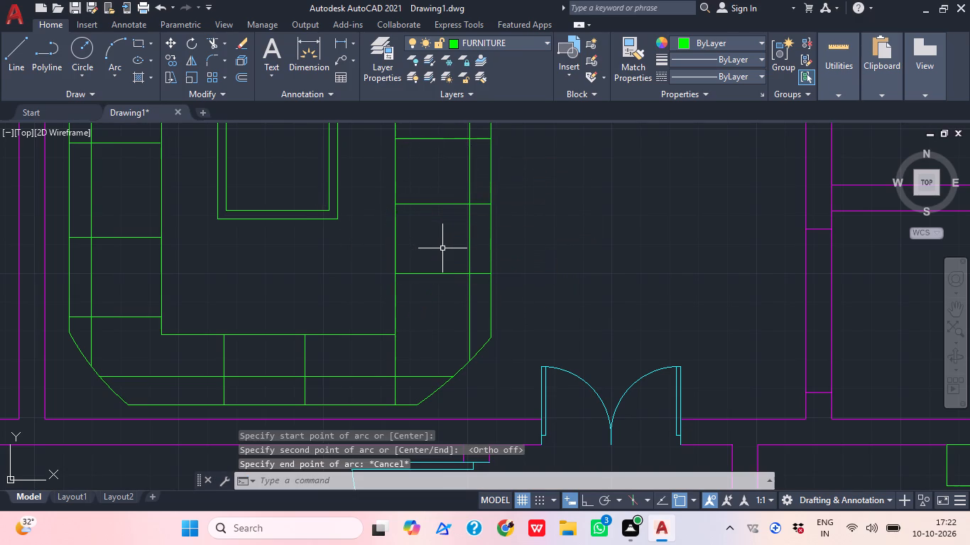
Draw a rectangle about 8'-1" by 1'-3" against the hall's northern wall, opposite the U-shaped sofa, for a media unit.
middle_drag(503, 277, 486, 323)
scroll(504, 297, down, 1)
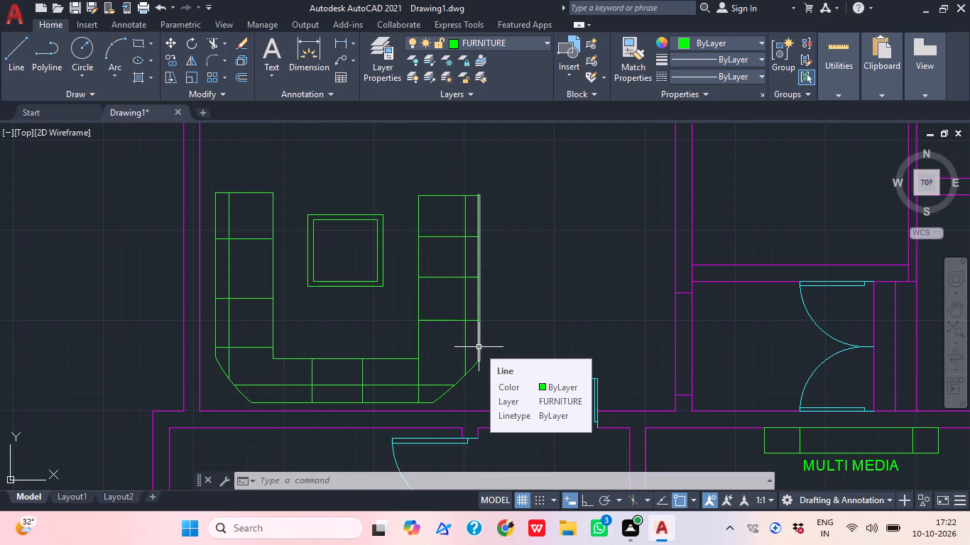
scroll(563, 273, down, 1)
middle_drag(563, 282, 555, 304)
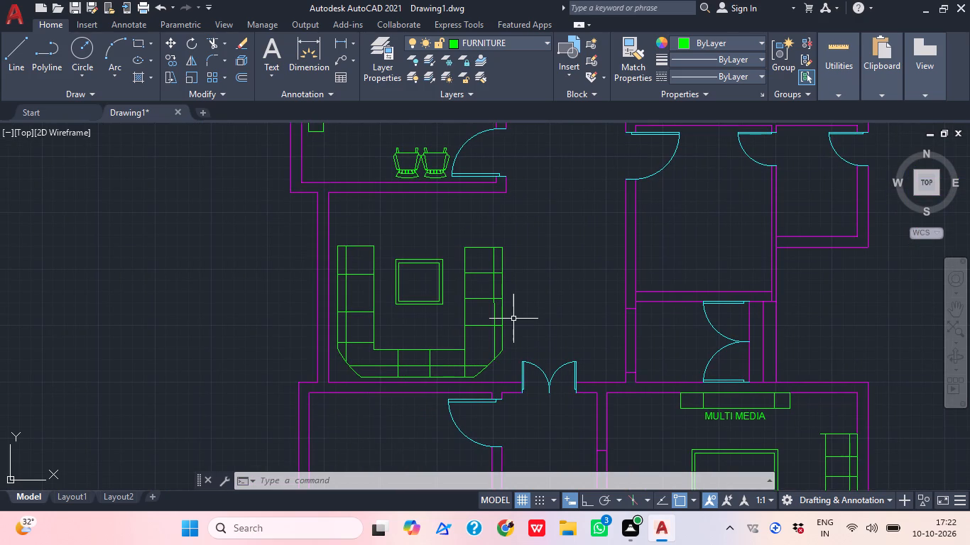
middle_drag(450, 231, 464, 307)
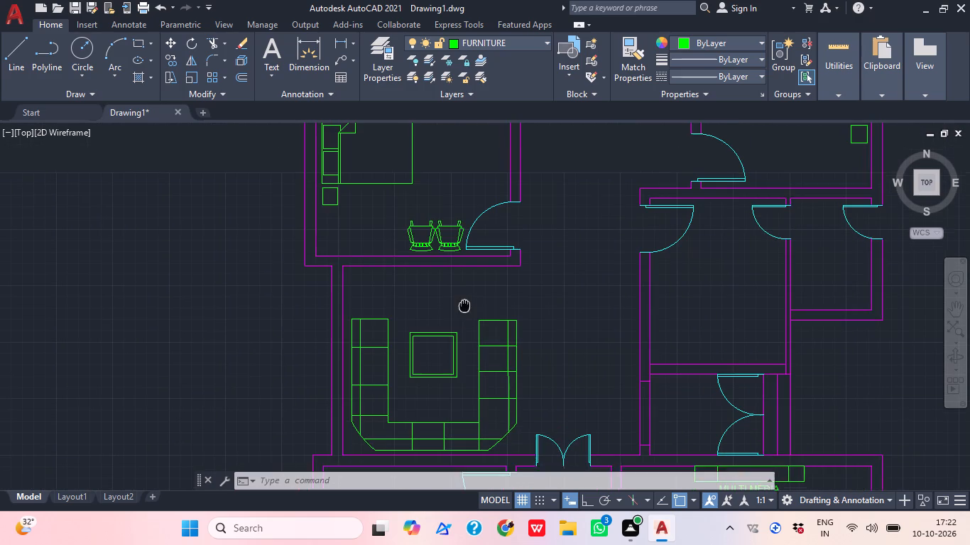
middle_drag(464, 307, 464, 307)
text(REC)
key(space)
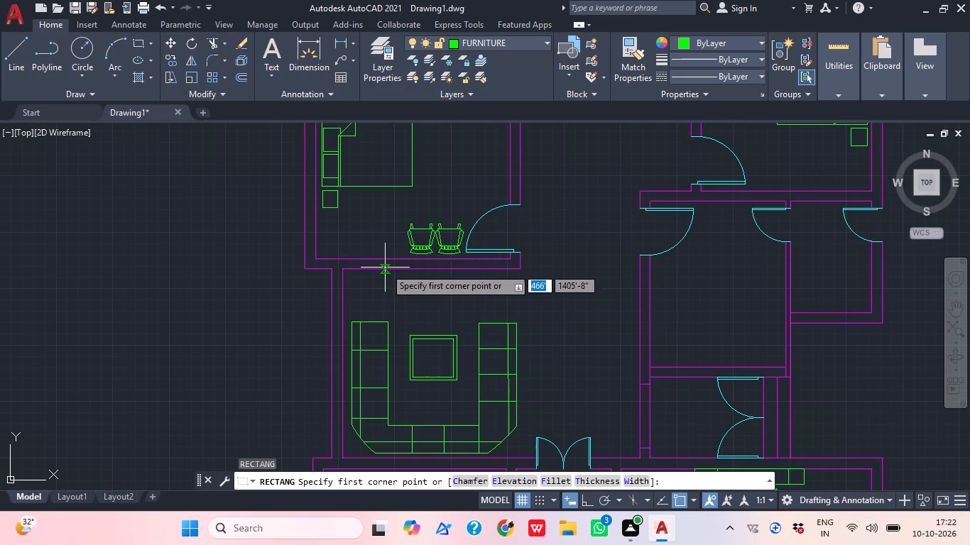
scroll(385, 268, up, 2)
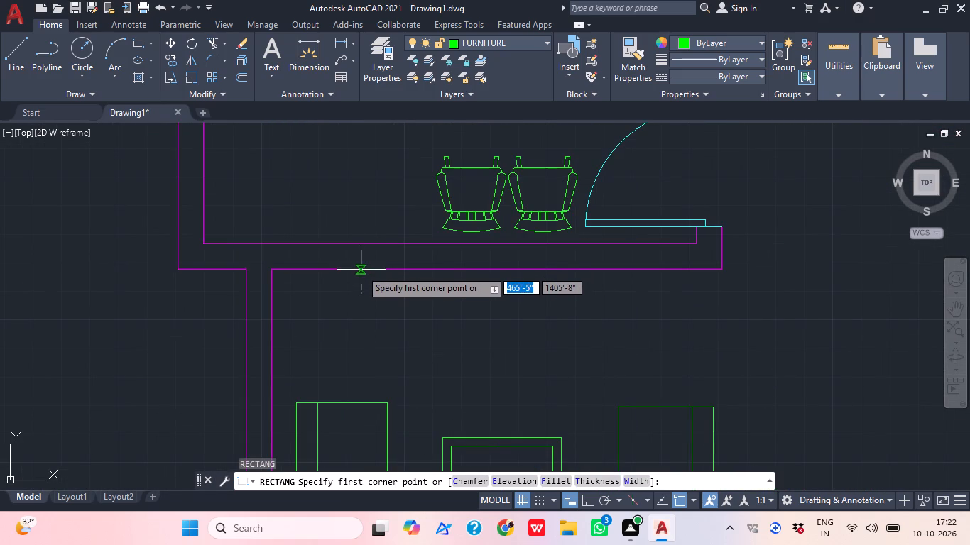
click(361, 272)
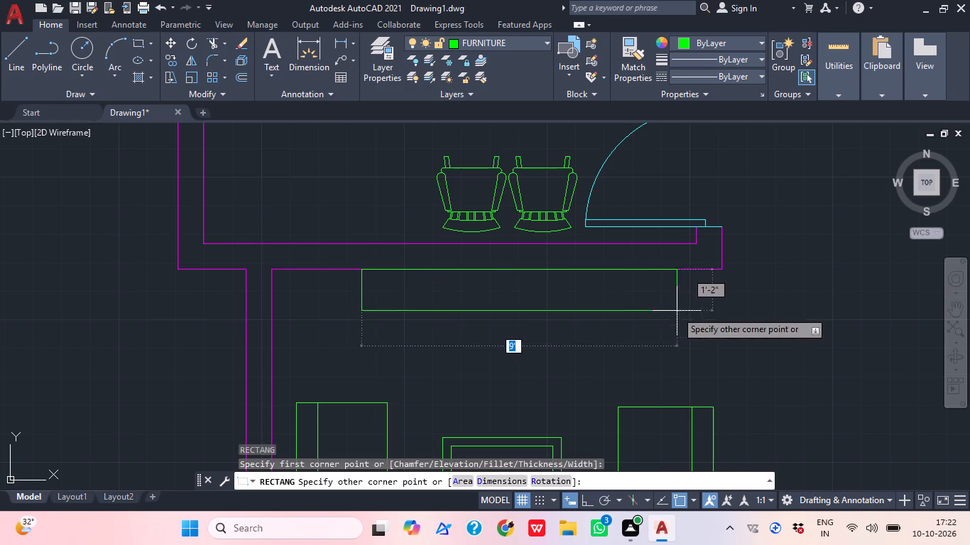
click(638, 314)
Draw two vertical divider lines across the wall unit's full depth, one near its western end and one near its eastern end.
text(L)
key(space)
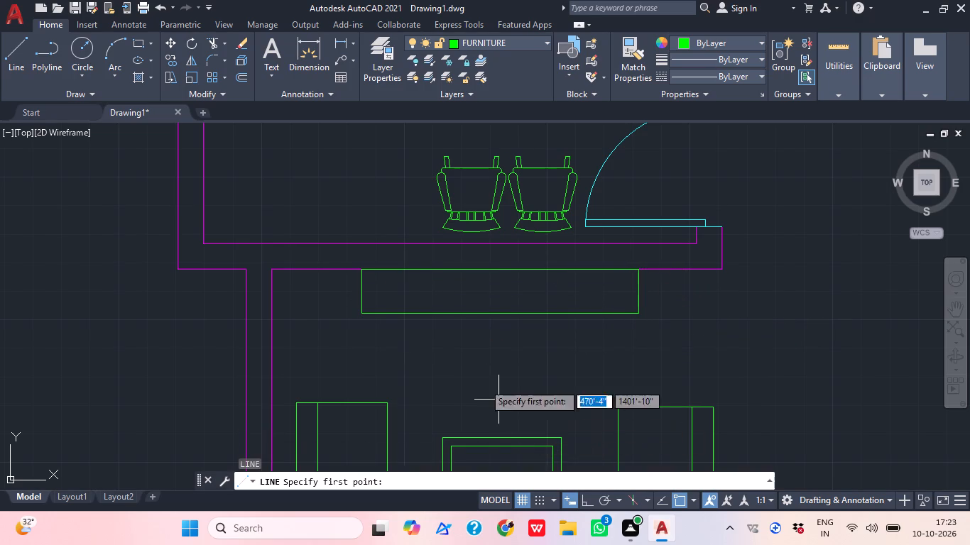
click(406, 269)
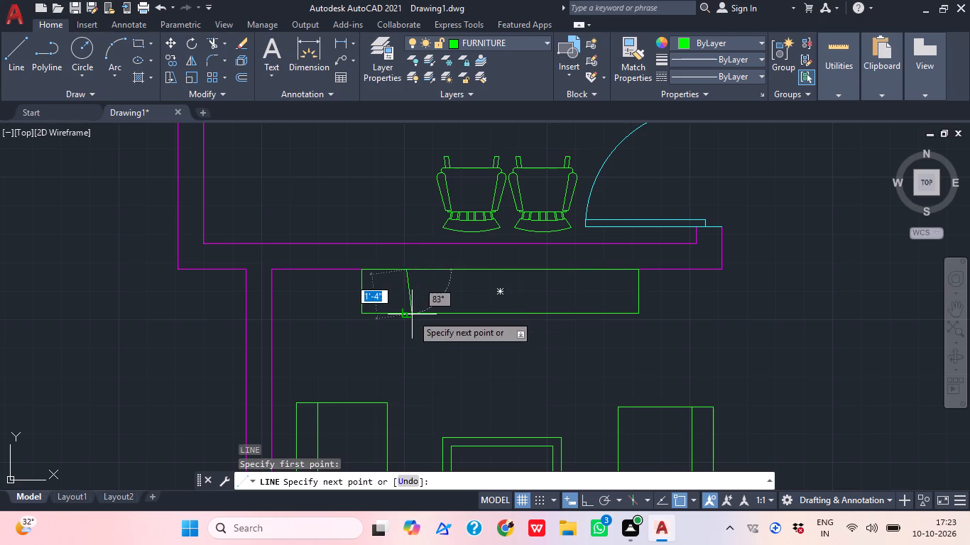
click(407, 312)
key(Escape)
text(L)
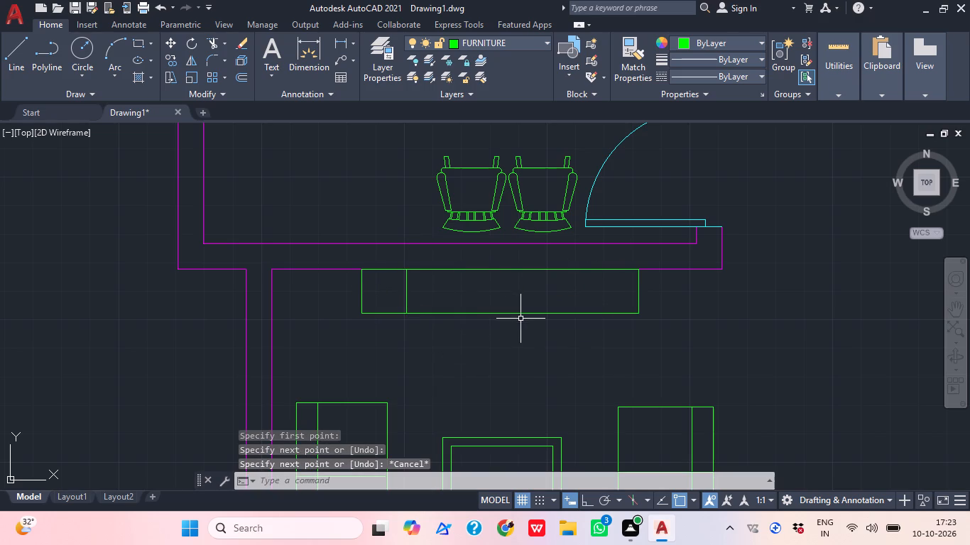
key(space)
click(594, 272)
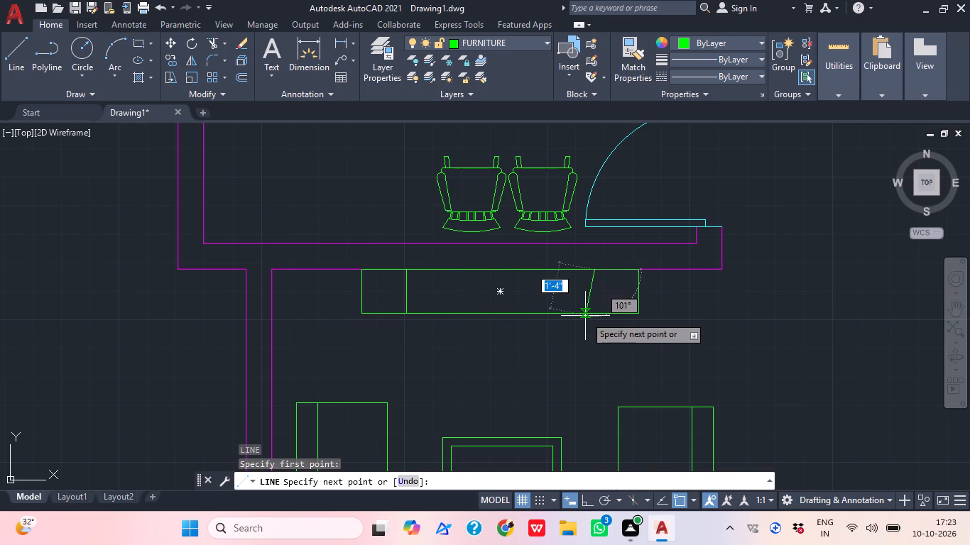
click(596, 314)
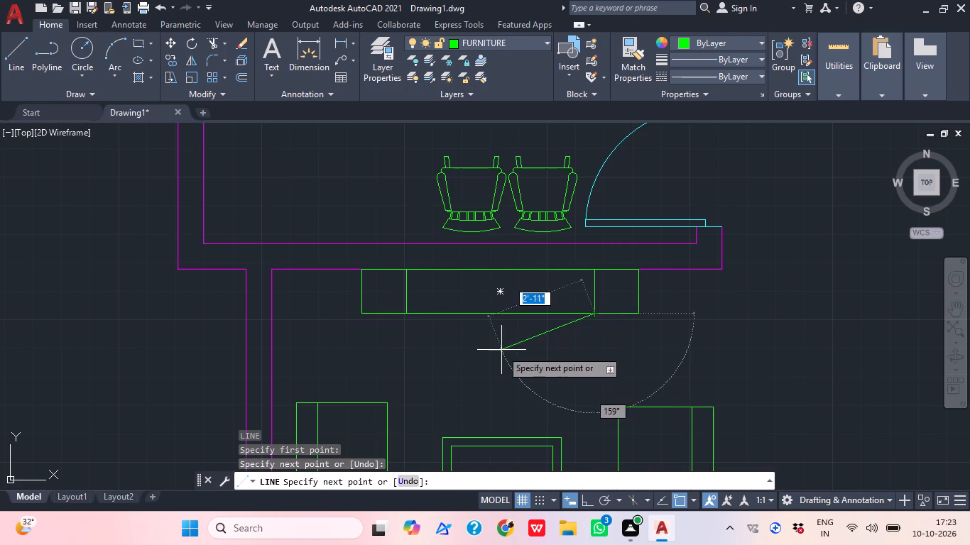
key(Escape)
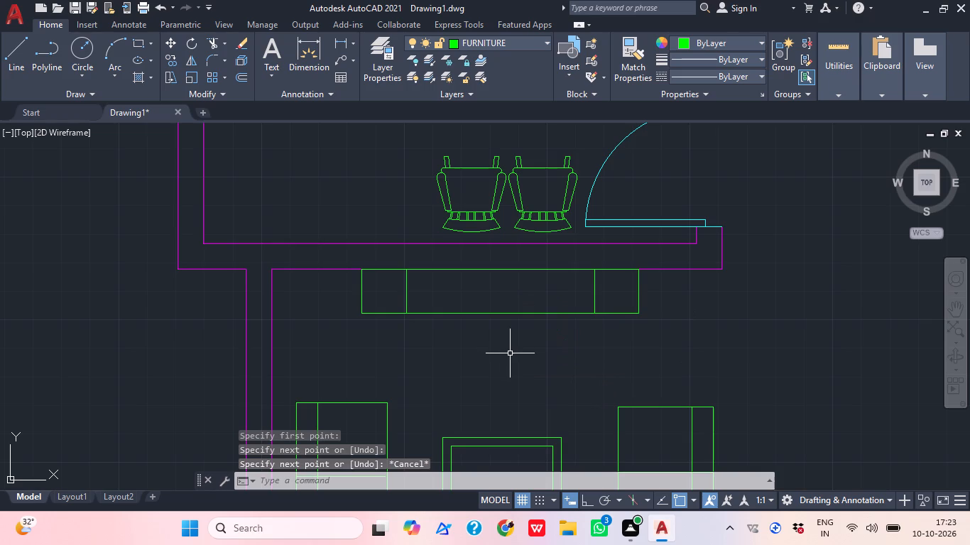
With Ortho on, draw a horizontal line about 3'-9" long inside the wall unit's middle compartment, halfway down its depth.
scroll(555, 299, down, 1)
middle_drag(611, 407, 556, 376)
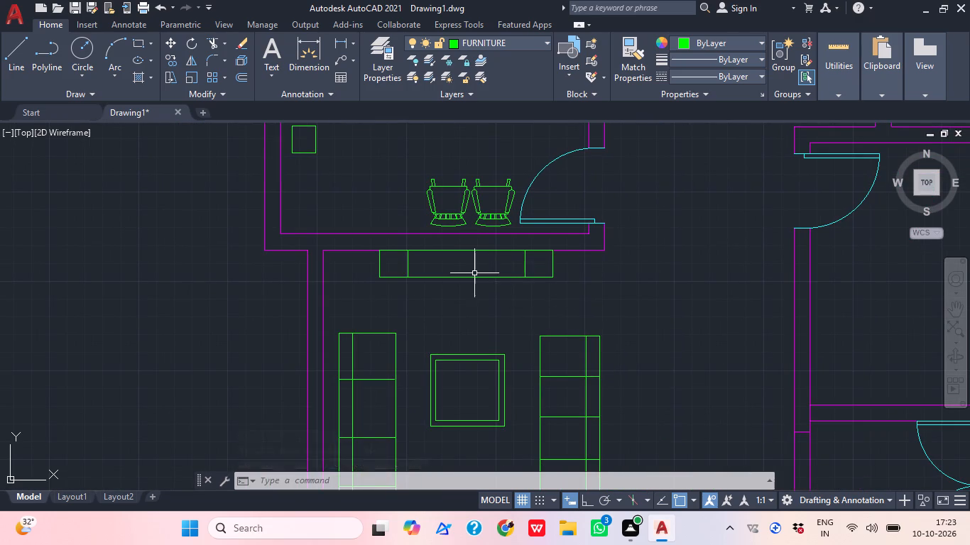
middle_drag(474, 273, 477, 313)
text(L)
key(space)
scroll(459, 312, up, 2)
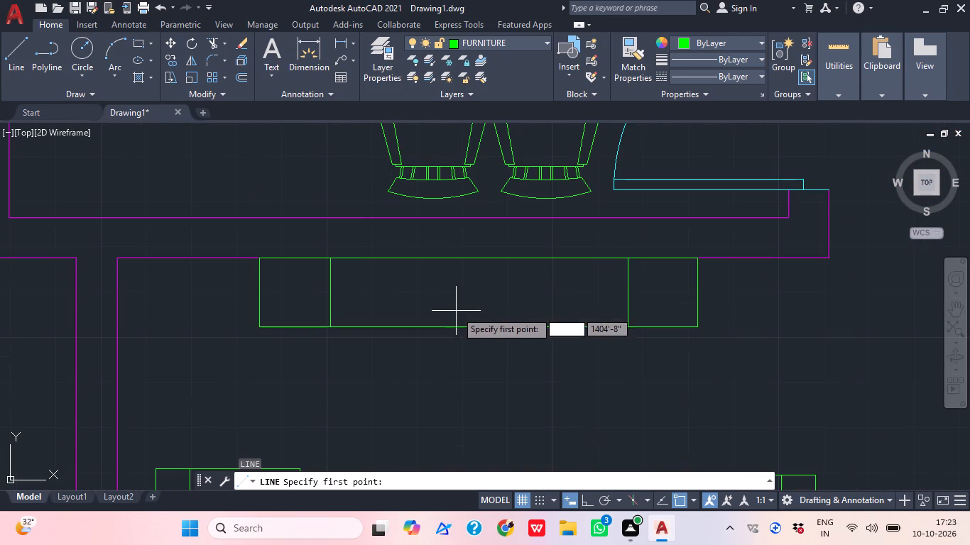
click(370, 292)
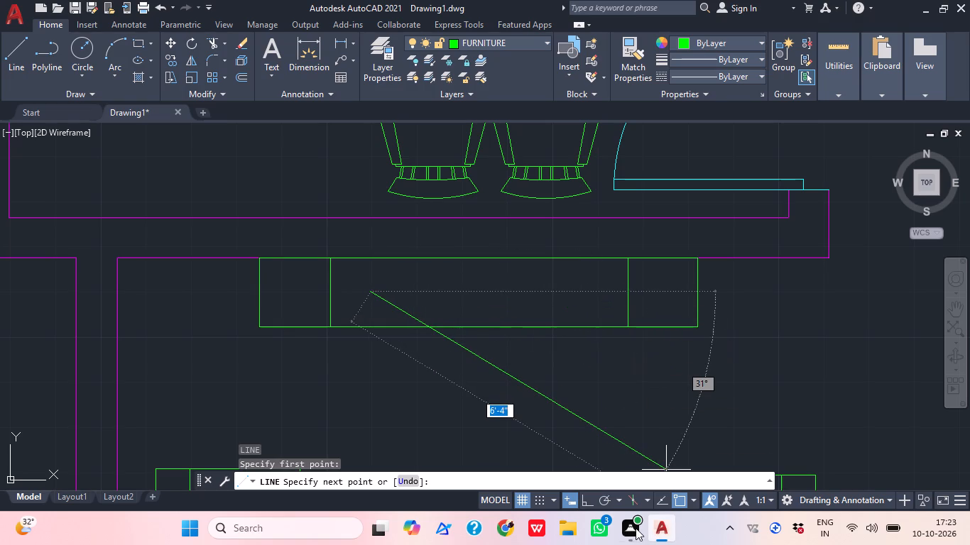
click(589, 496)
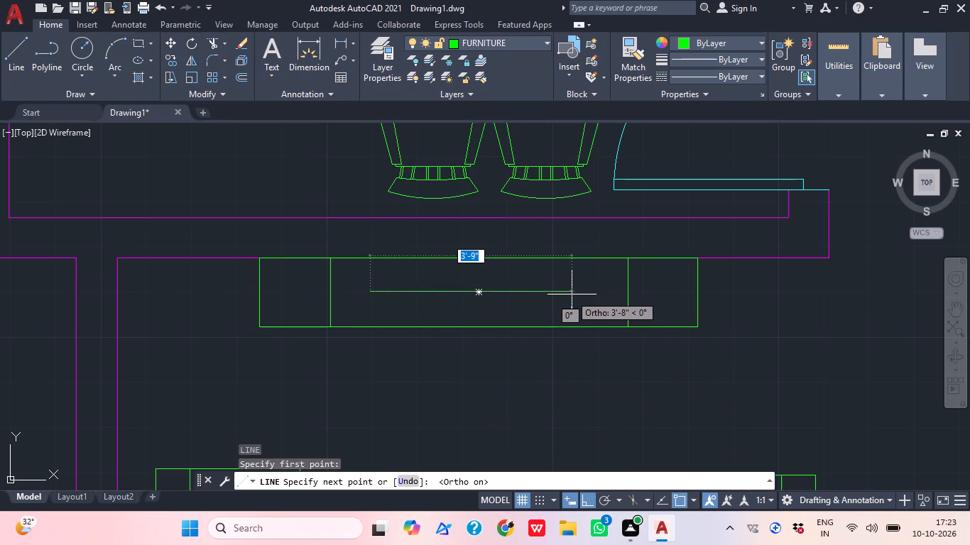
click(577, 295)
key(Escape)
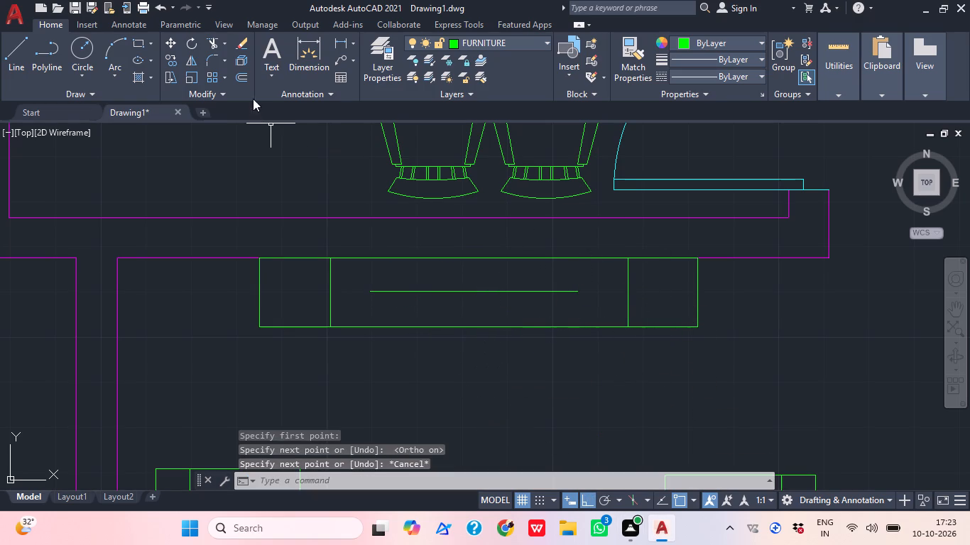
Draw a three-point arc from the 3'-9" line's western end through its eastern end, finishing on the northern wall's far face.
click(115, 49)
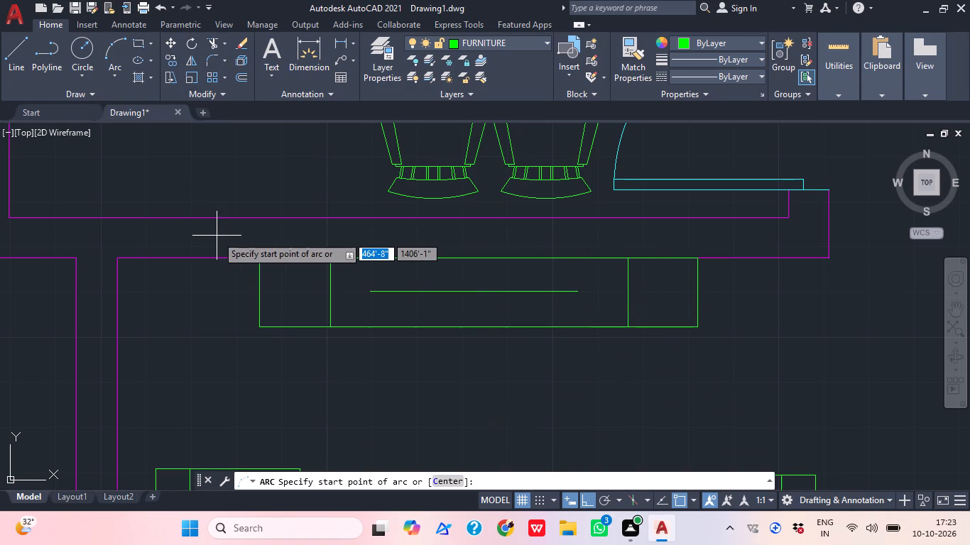
scroll(305, 211, up, 1)
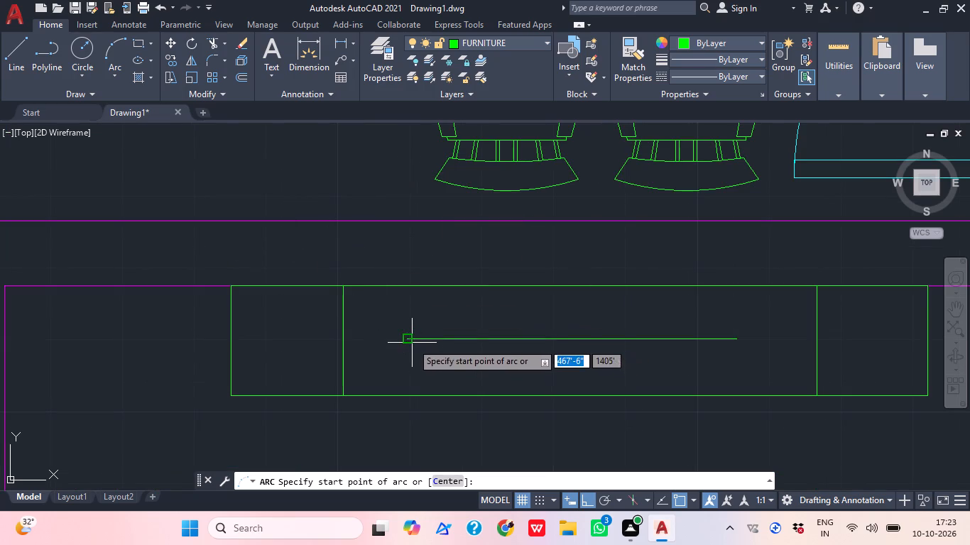
click(412, 343)
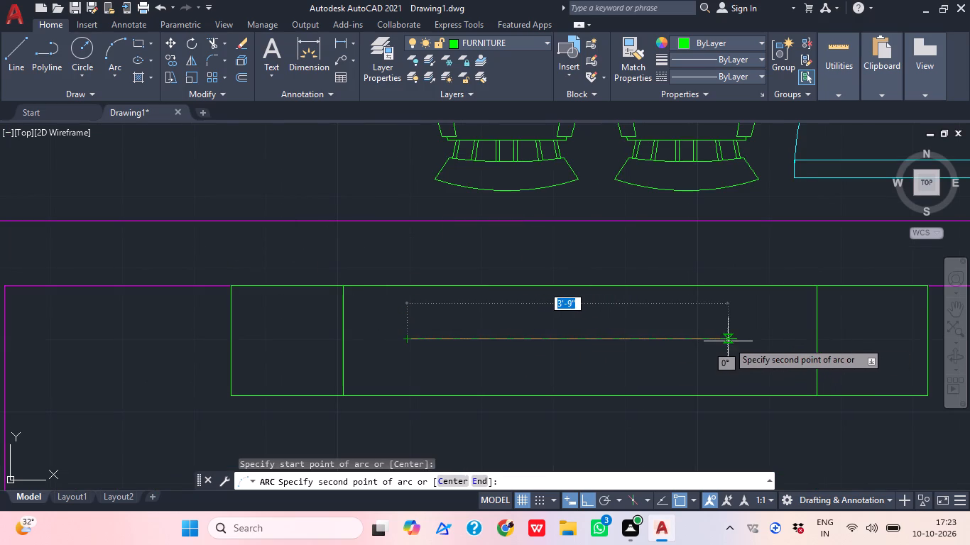
click(734, 341)
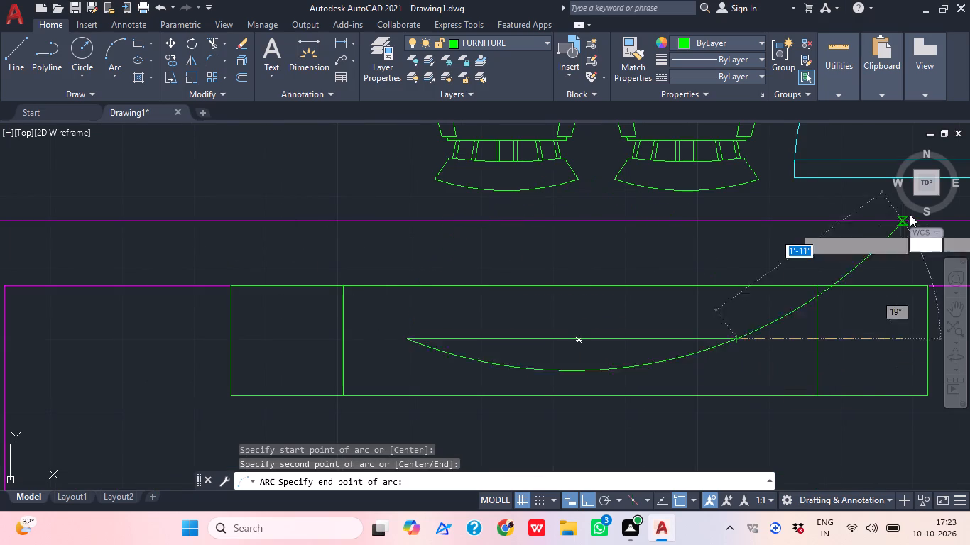
scroll(626, 349, down, 2)
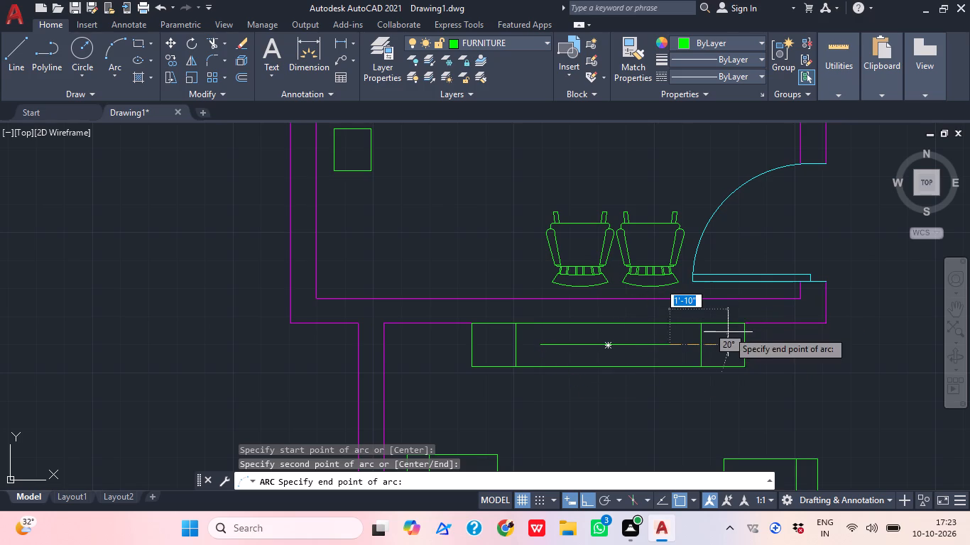
scroll(726, 324, up, 1)
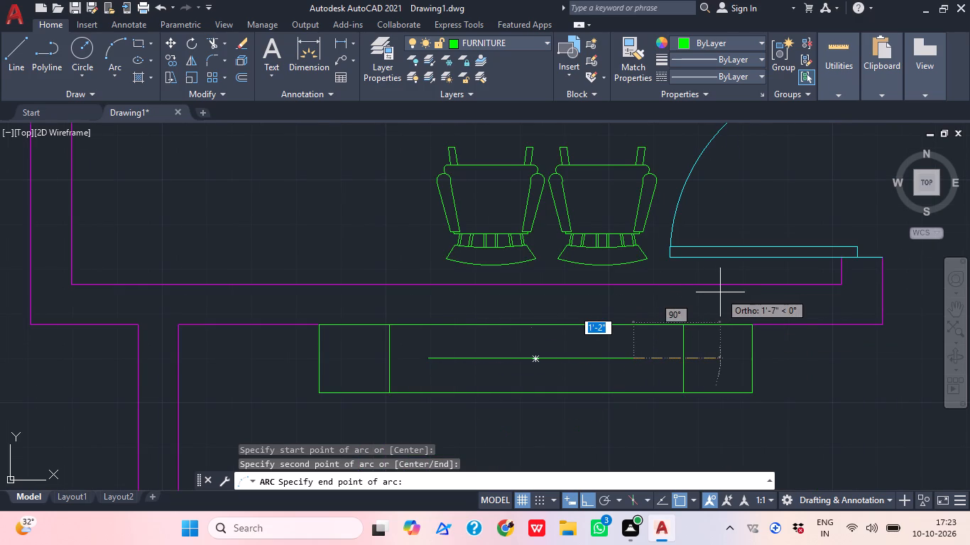
middle_drag(720, 292, 788, 292)
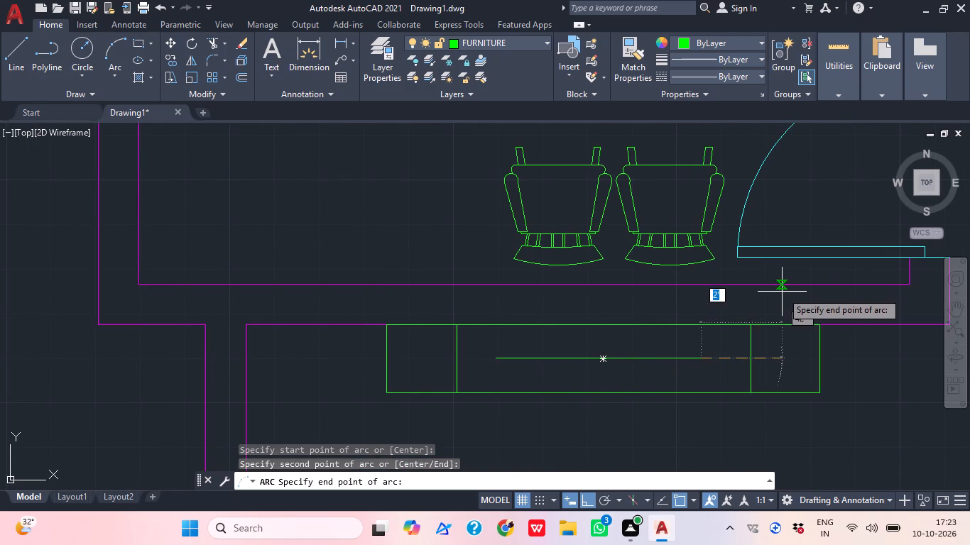
middle_drag(798, 295, 816, 319)
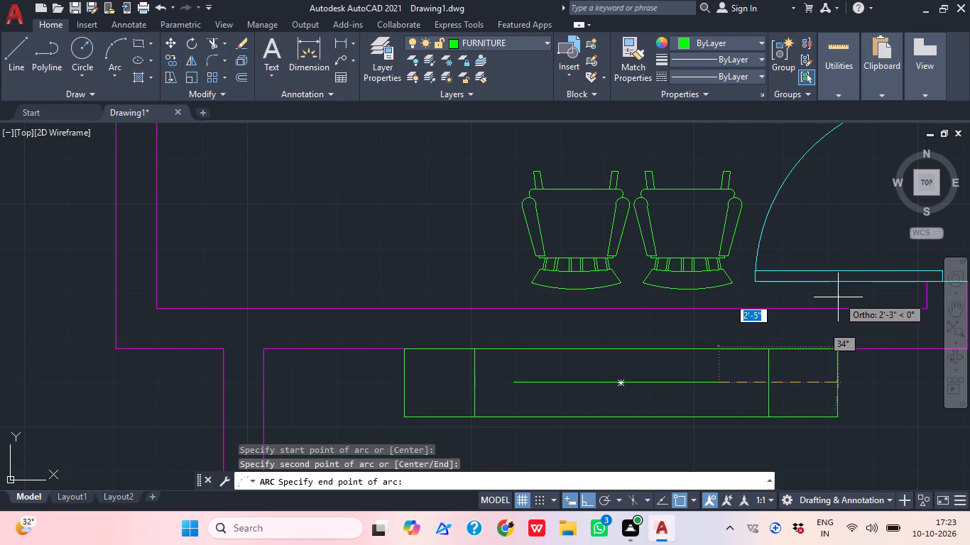
middle_drag(816, 298, 816, 275)
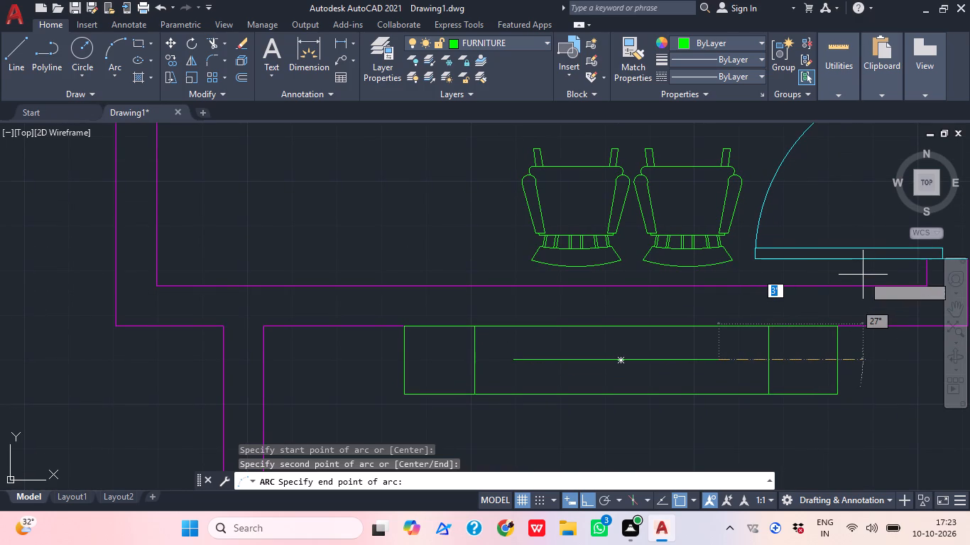
scroll(864, 258, up, 1)
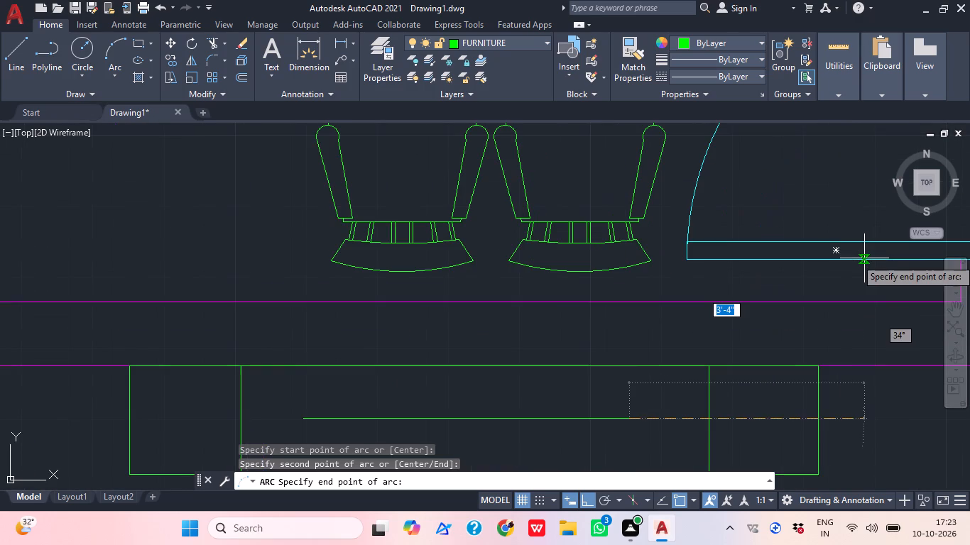
middle_drag(875, 243, 888, 241)
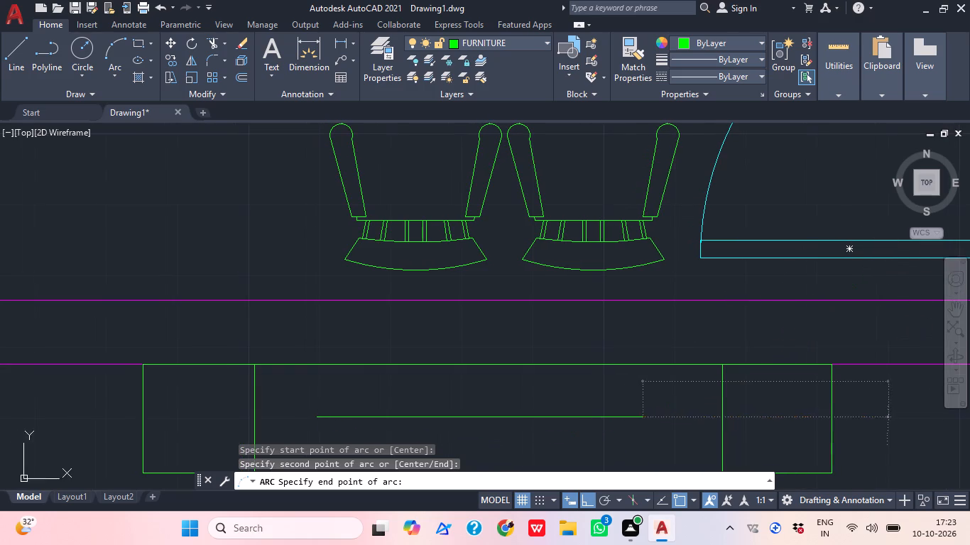
middle_drag(724, 312, 806, 255)
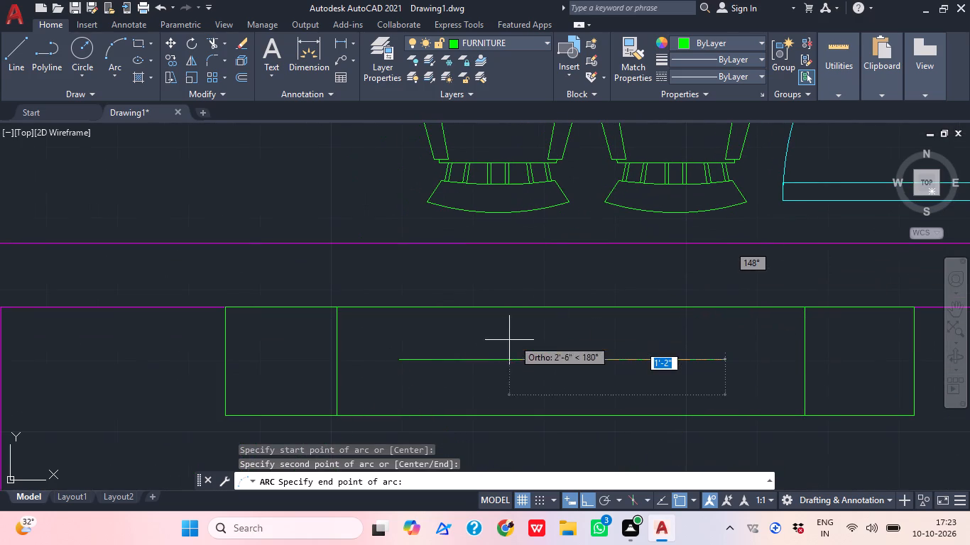
middle_drag(490, 370, 618, 248)
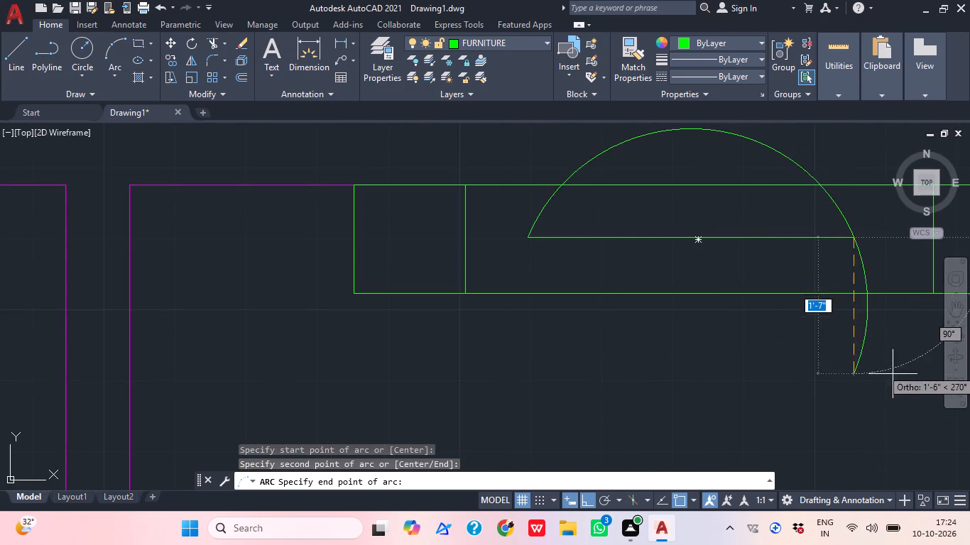
middle_drag(926, 369, 542, 302)
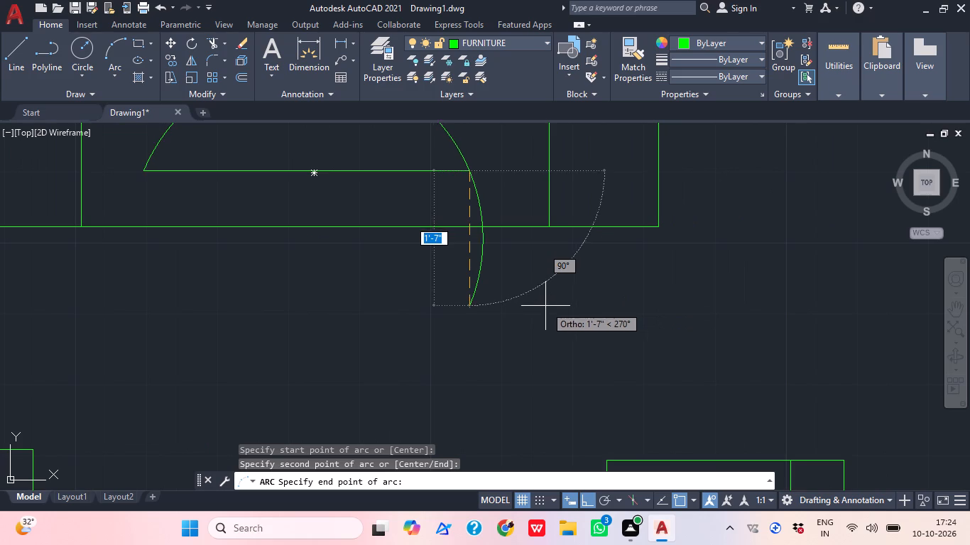
scroll(612, 299, down, 1)
middle_drag(612, 299, 687, 358)
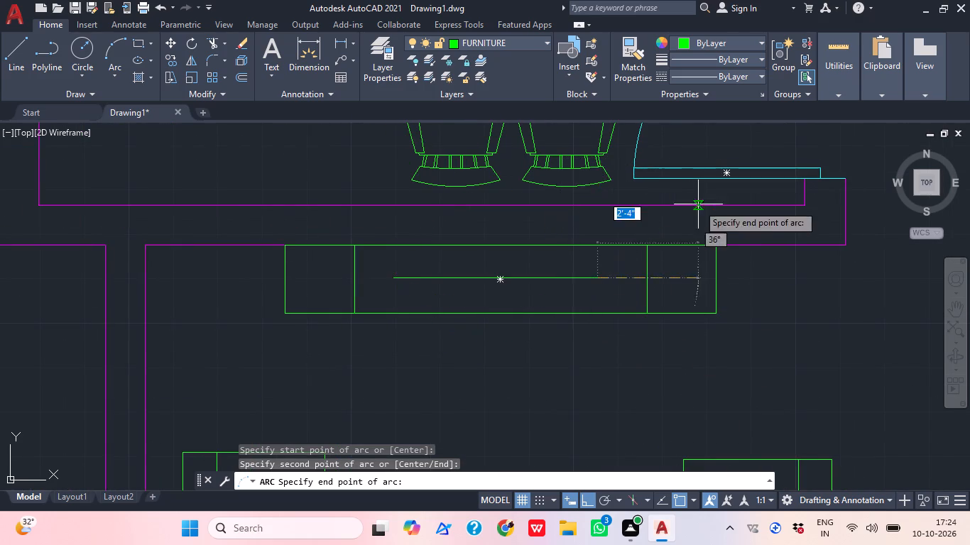
scroll(698, 207, down, 1)
middle_drag(699, 225, 675, 281)
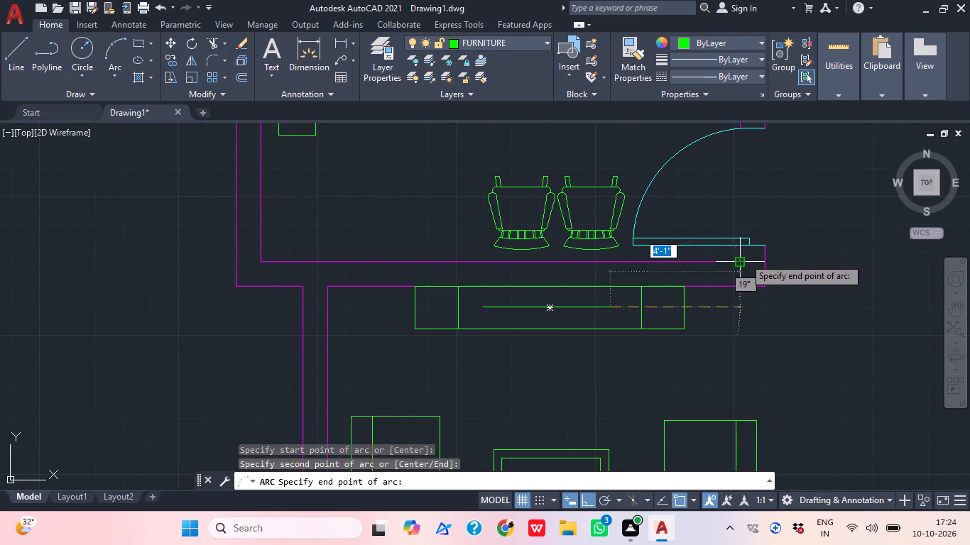
click(709, 268)
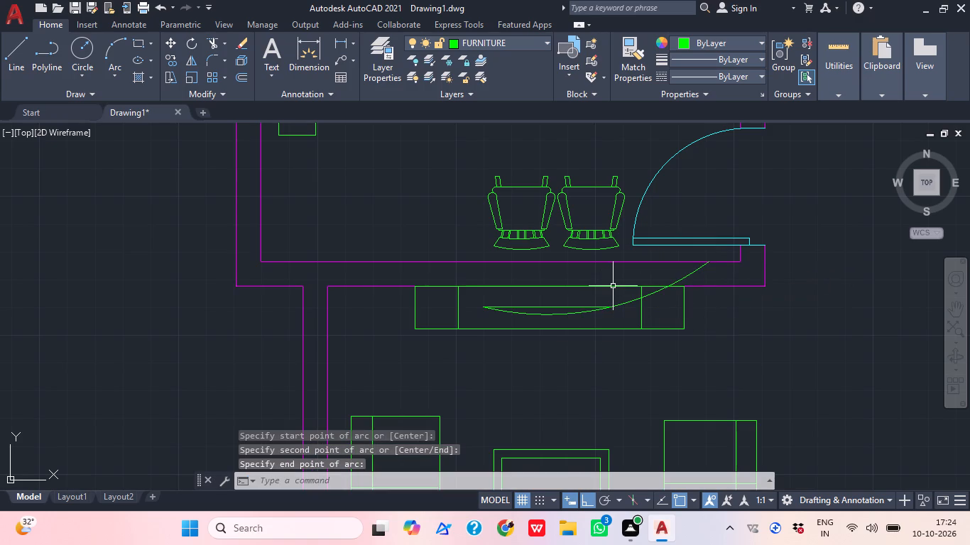
Trim the arc beyond the line's eastern end, leaving only the shallow southward curve inside the wall unit.
text(`TRV)
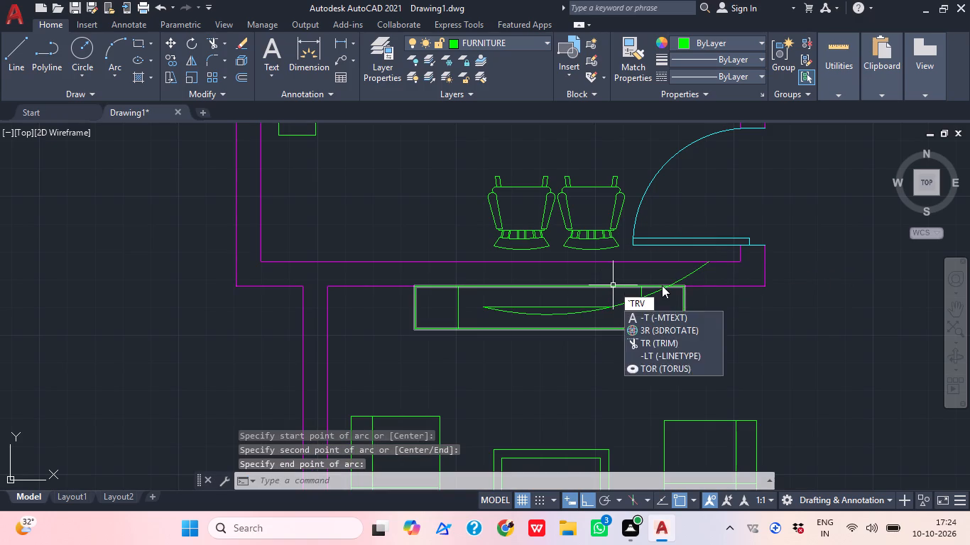
key(Escape)
key(t)
text(R)
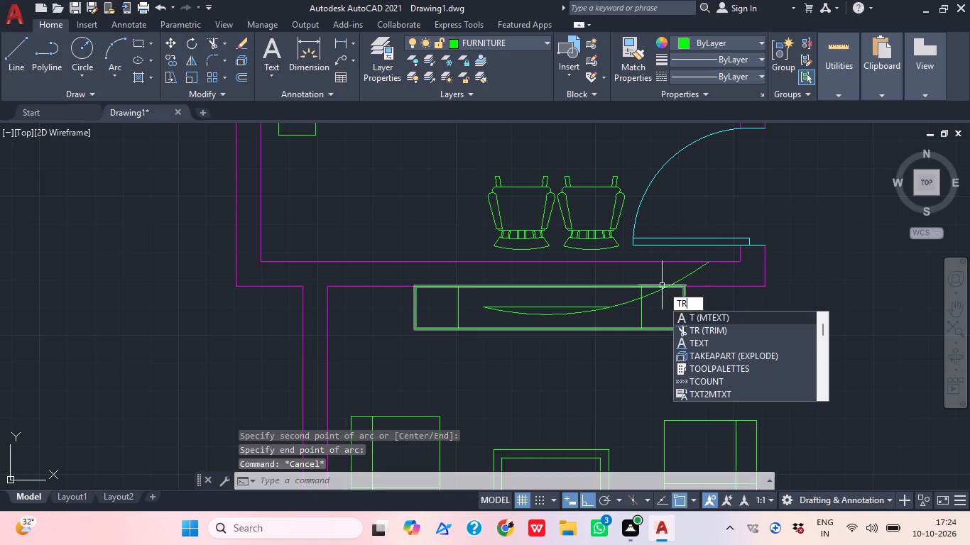
key(space)
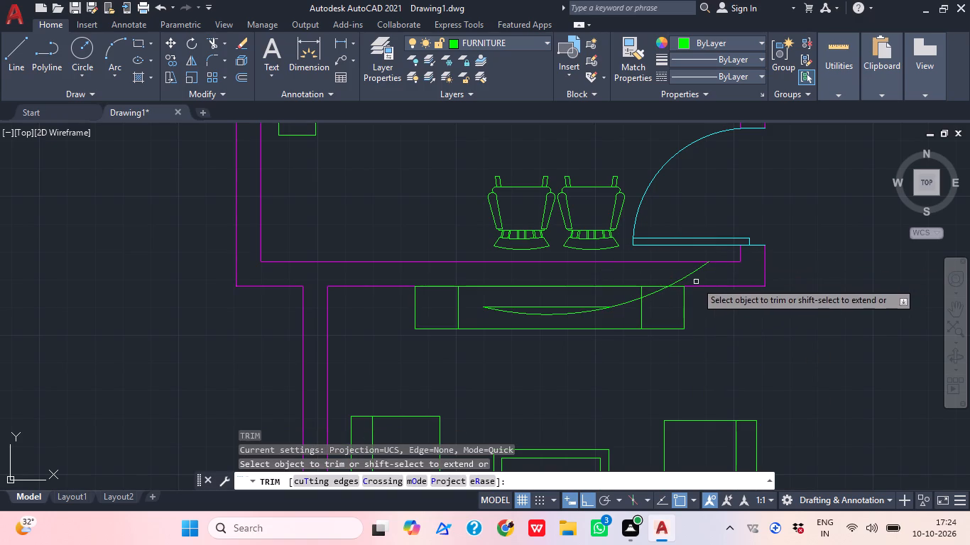
click(694, 280)
click(689, 268)
click(663, 294)
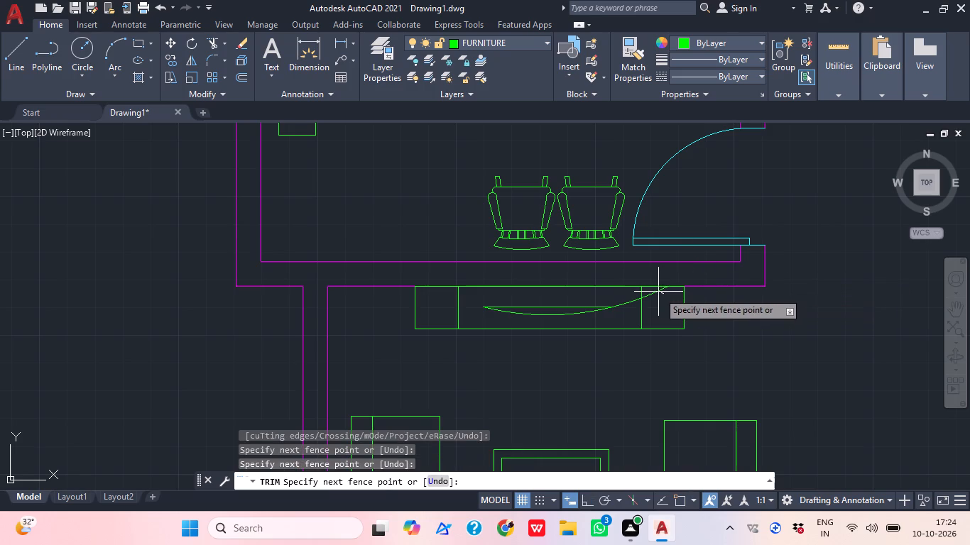
click(657, 291)
click(625, 306)
key(grave)
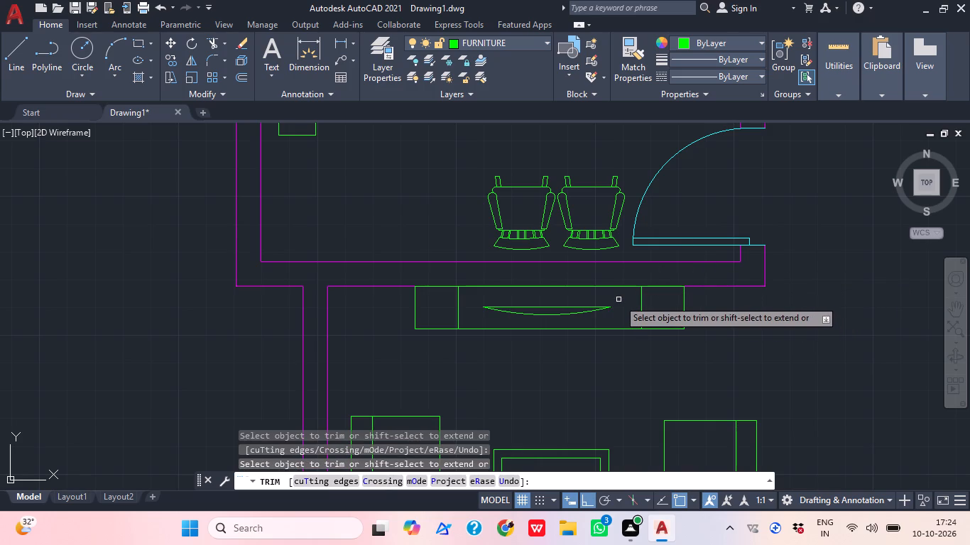
key(Escape)
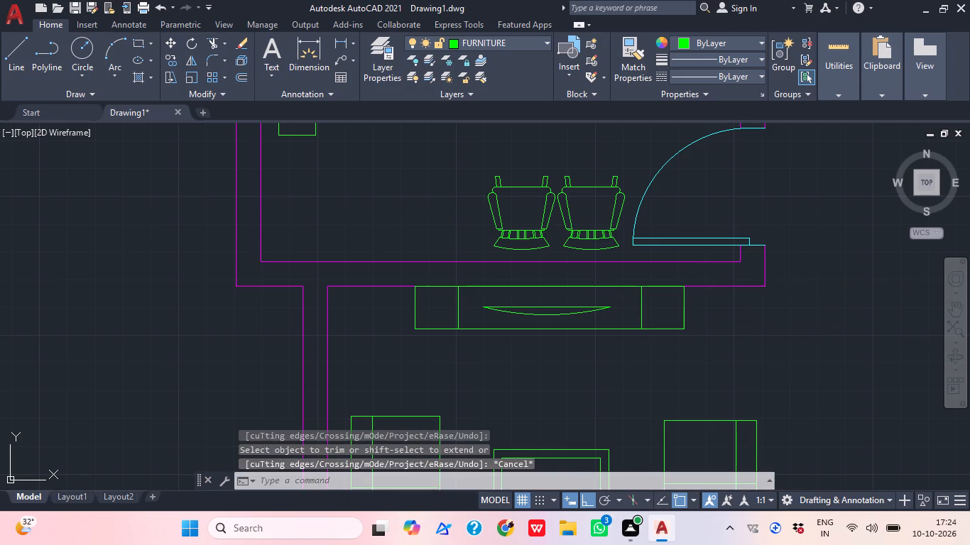
Draw a northward-bulging arc through two points near the shallow curve's western and eastern ends, finishing about 6'-5" south of the second point.
text(A)
key(space)
scroll(542, 311, up, 2)
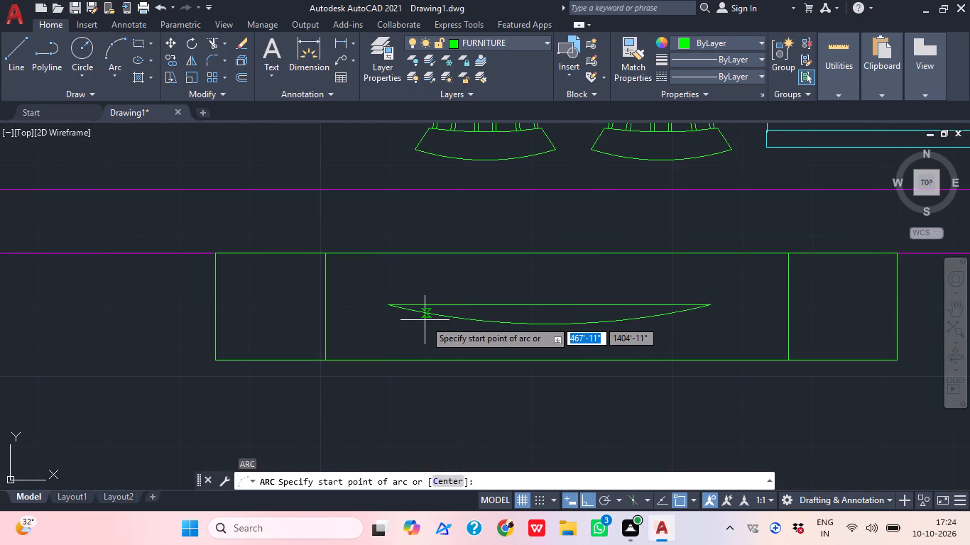
click(432, 312)
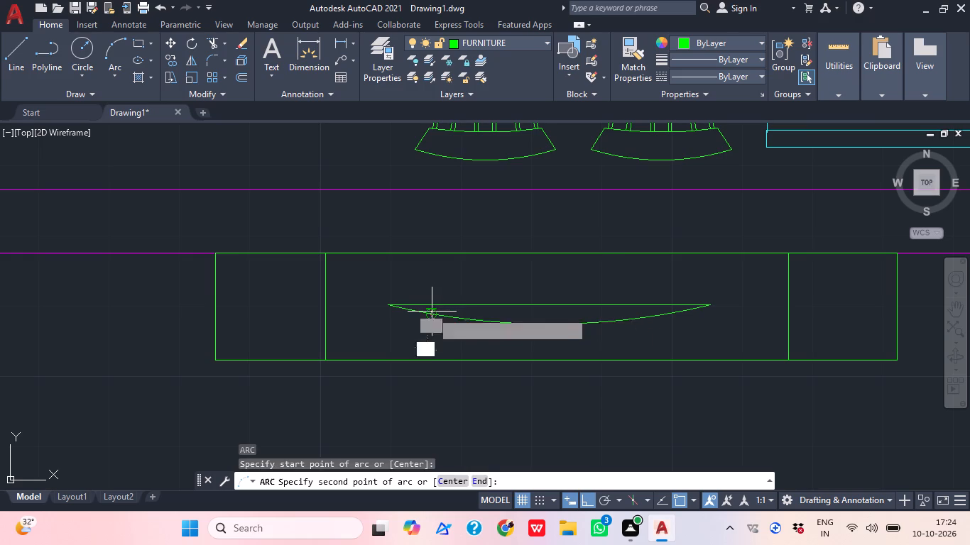
click(687, 318)
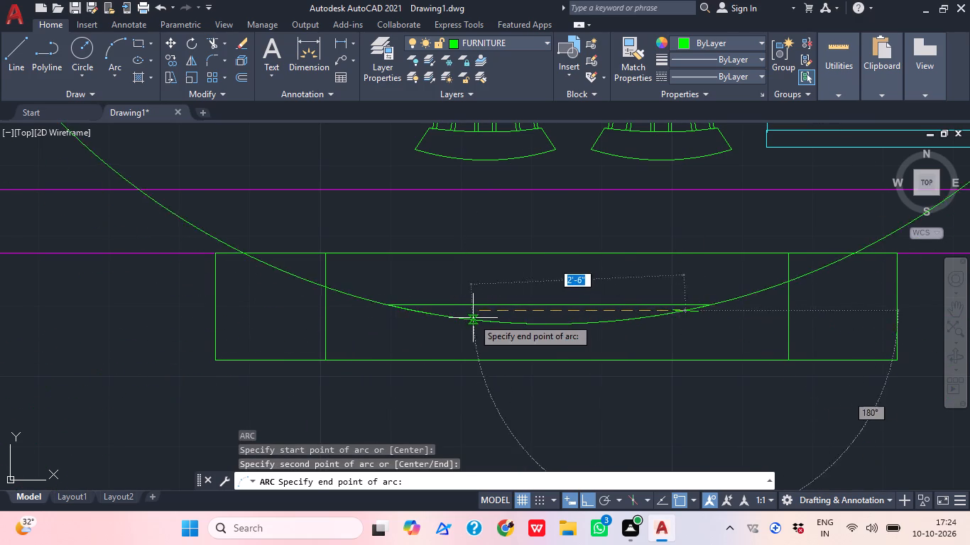
middle_drag(500, 325, 467, 268)
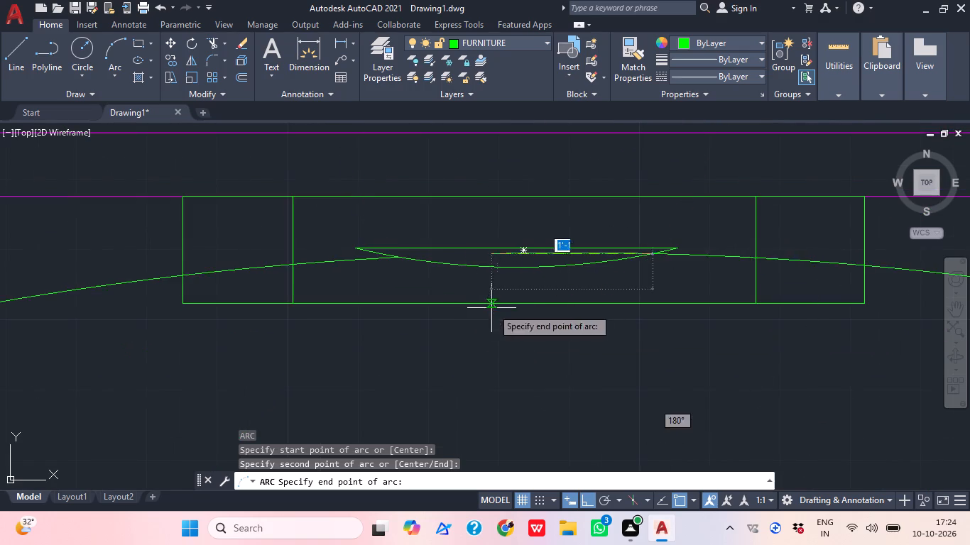
scroll(519, 347, down, 2)
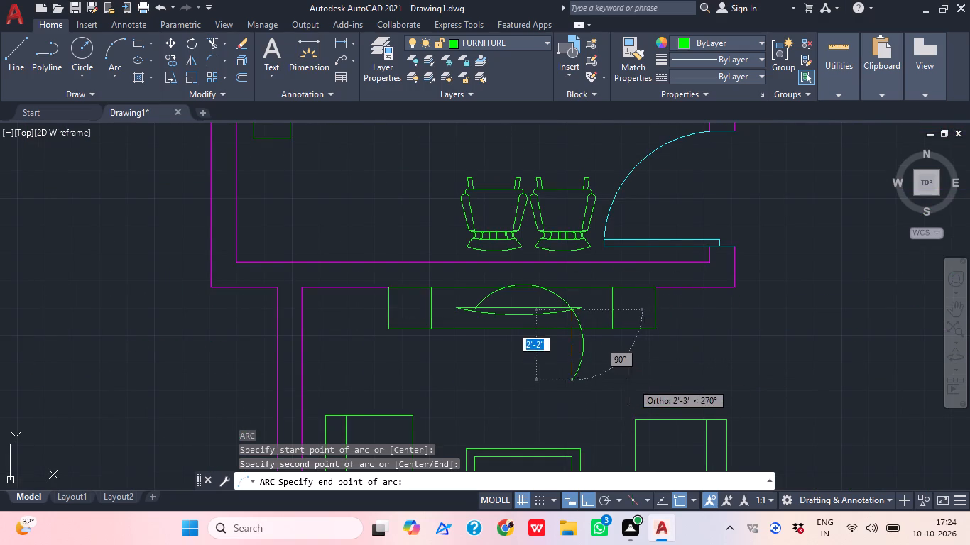
middle_drag(623, 424, 722, 424)
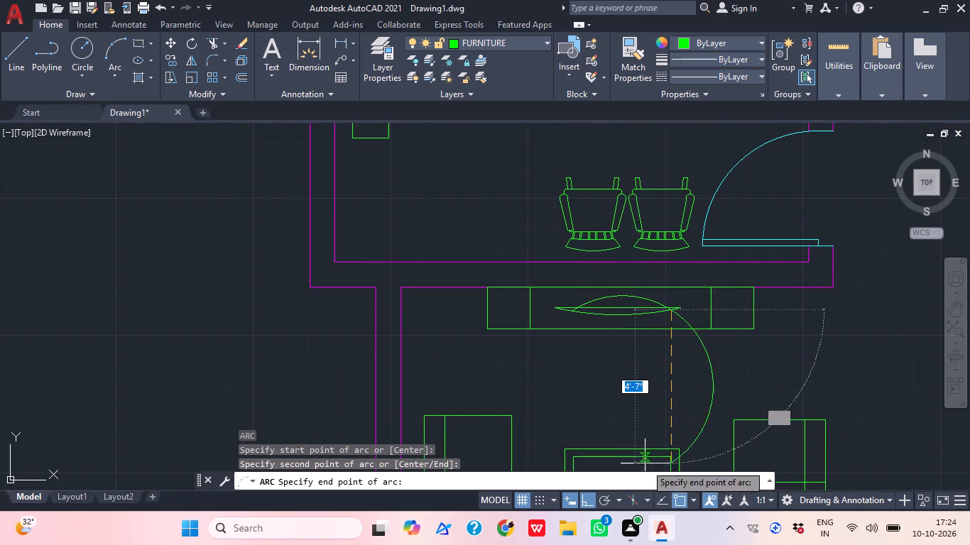
middle_drag(670, 441, 651, 352)
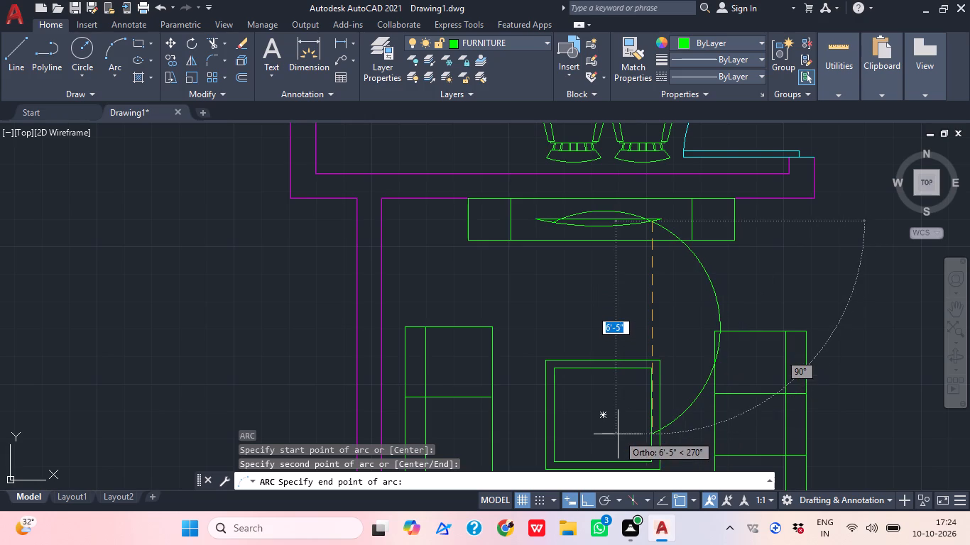
click(618, 434)
Trim the second arc's run south of the media unit and its short tails below the horizontal line at both ends.
text(TR)
key(space)
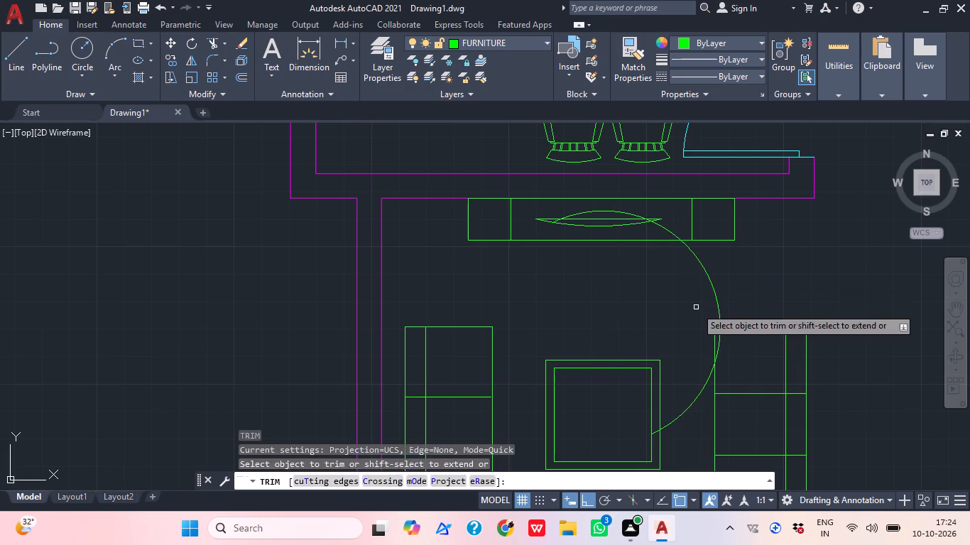
drag(696, 307, 702, 300)
click(731, 278)
scroll(675, 236, up, 2)
click(632, 211)
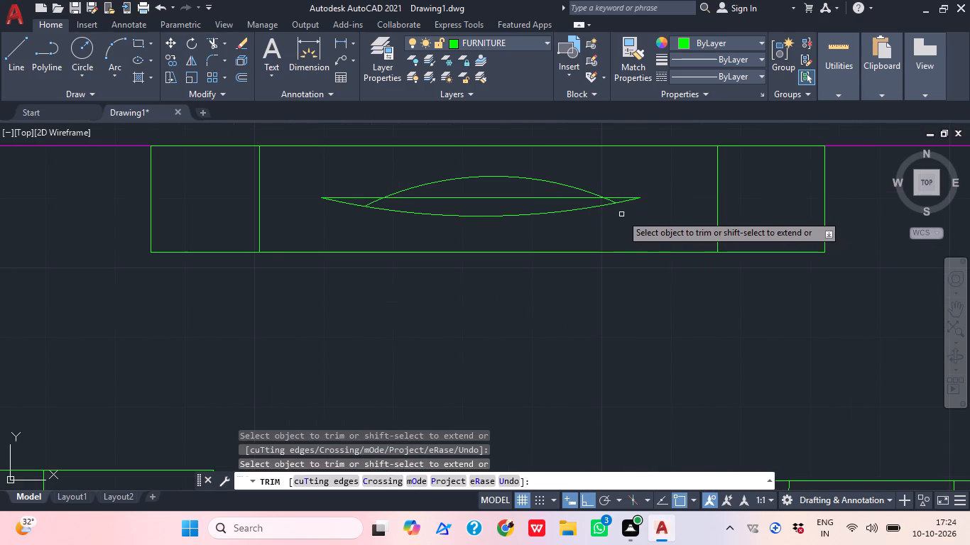
scroll(609, 207, up, 3)
drag(589, 182, 602, 189)
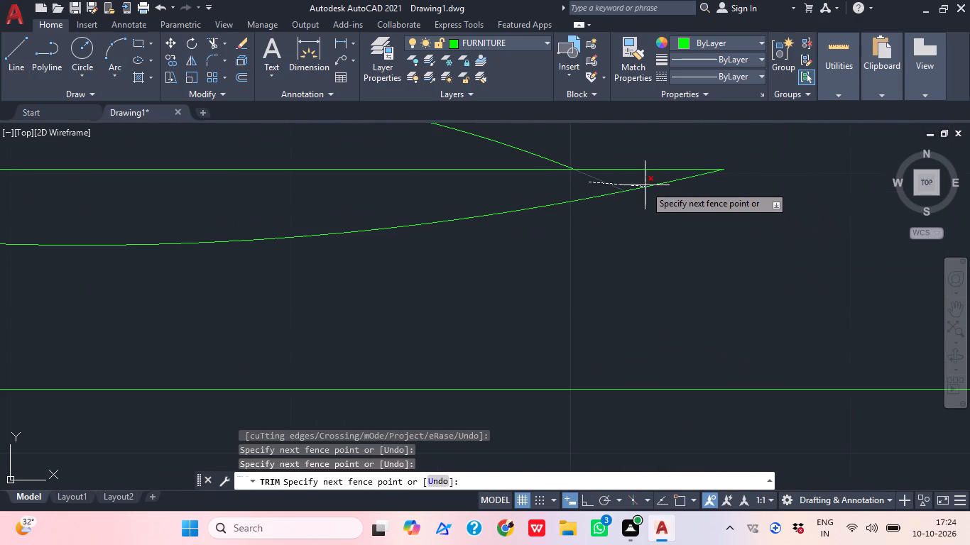
click(644, 184)
scroll(650, 187, down, 1)
middle_drag(663, 194, 839, 309)
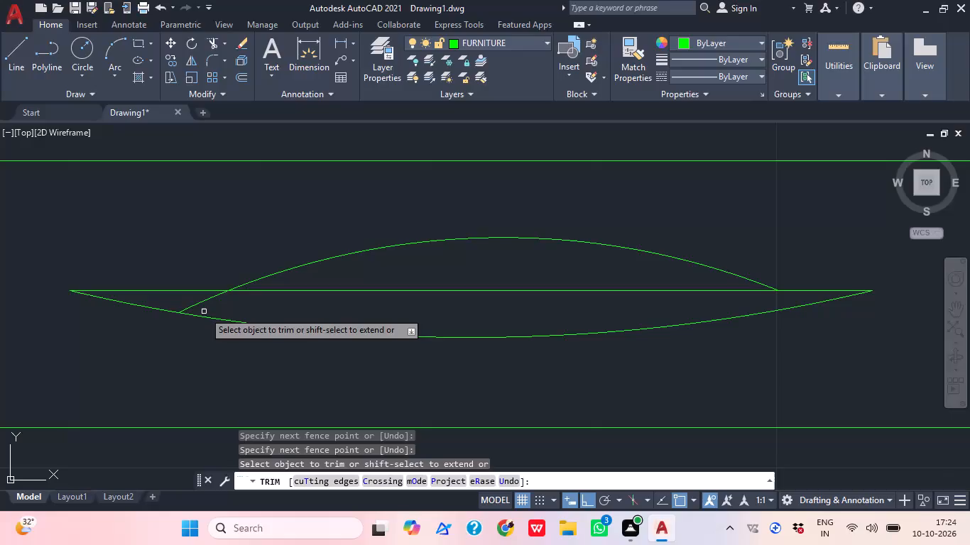
click(191, 306)
scroll(337, 255, down, 3)
scroll(469, 307, down, 3)
key(Escape)
scroll(513, 390, up, 2)
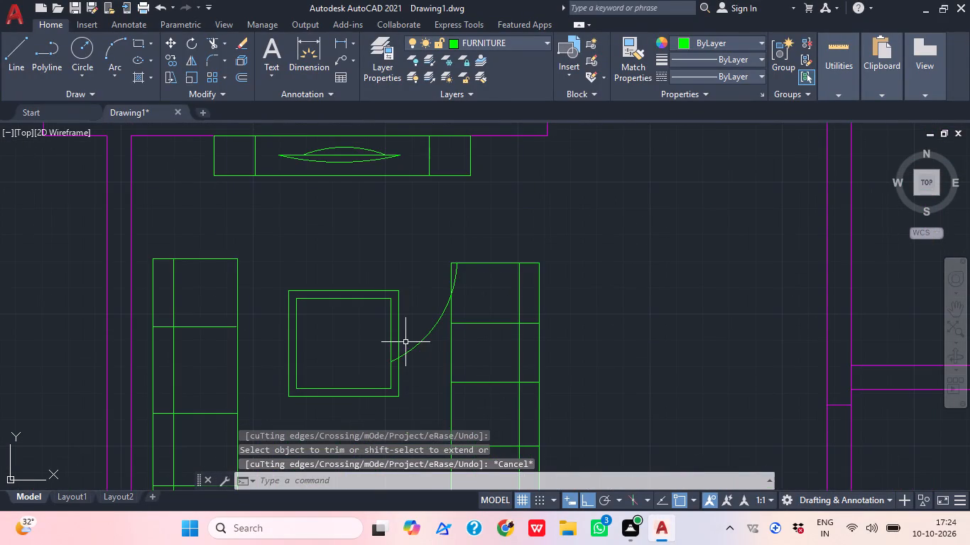
Erase the leftover arc piece between the centre table and the sofa's eastern arm.
click(413, 351)
key(Delete)
Examine the TV symbol in the hall's media unit and the furnishing of the surrounding rooms and northern bedrooms.
scroll(513, 274, down, 2)
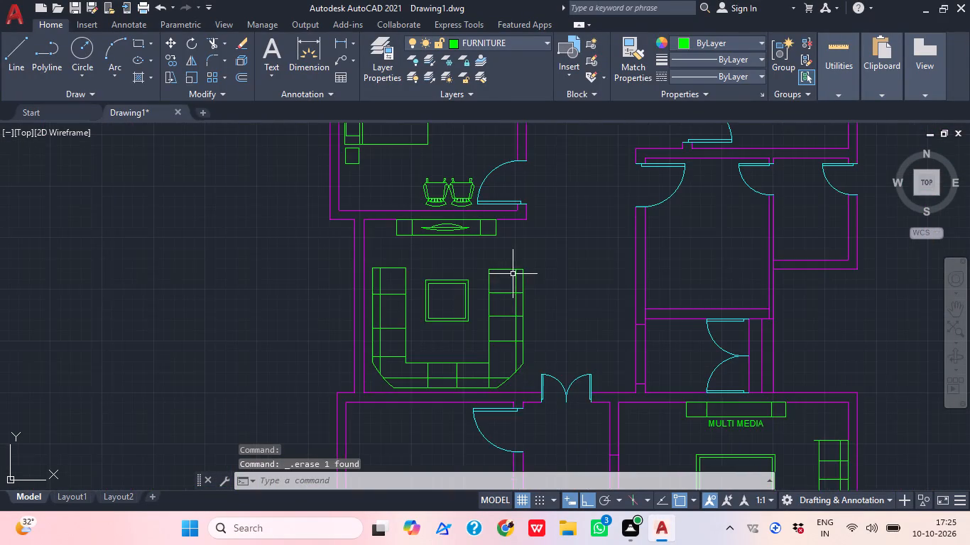
middle_drag(514, 279, 462, 303)
scroll(415, 227, up, 1)
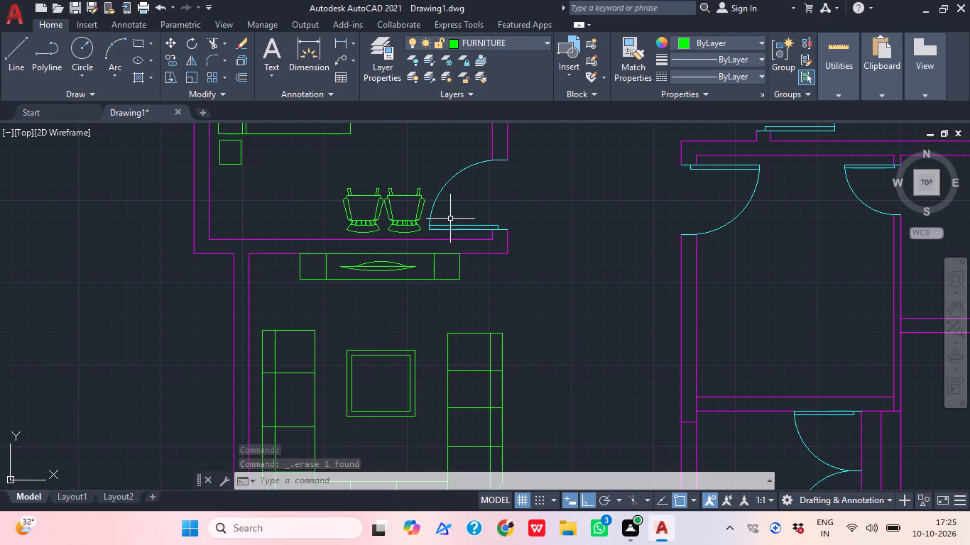
middle_click(431, 247)
scroll(378, 293, up, 1)
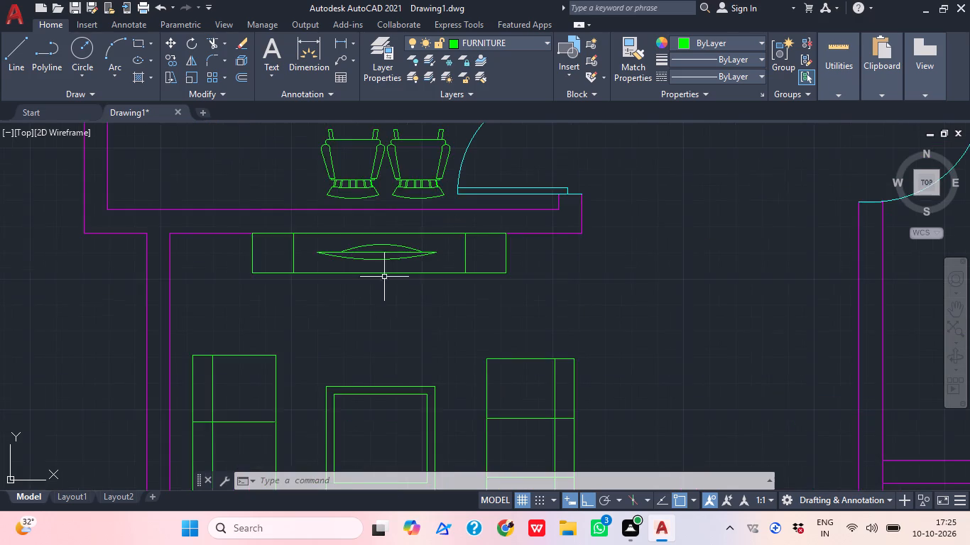
scroll(391, 234, up, 1)
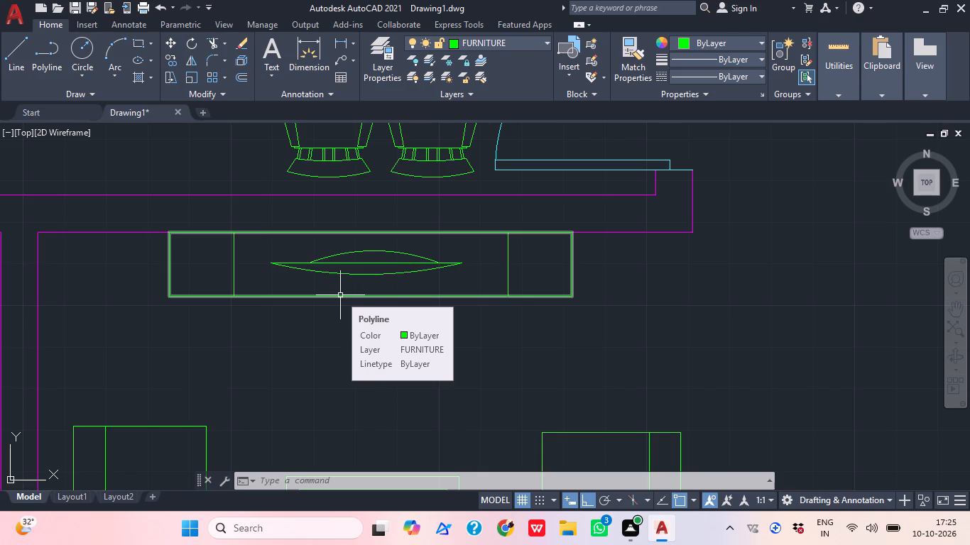
middle_drag(447, 323, 456, 337)
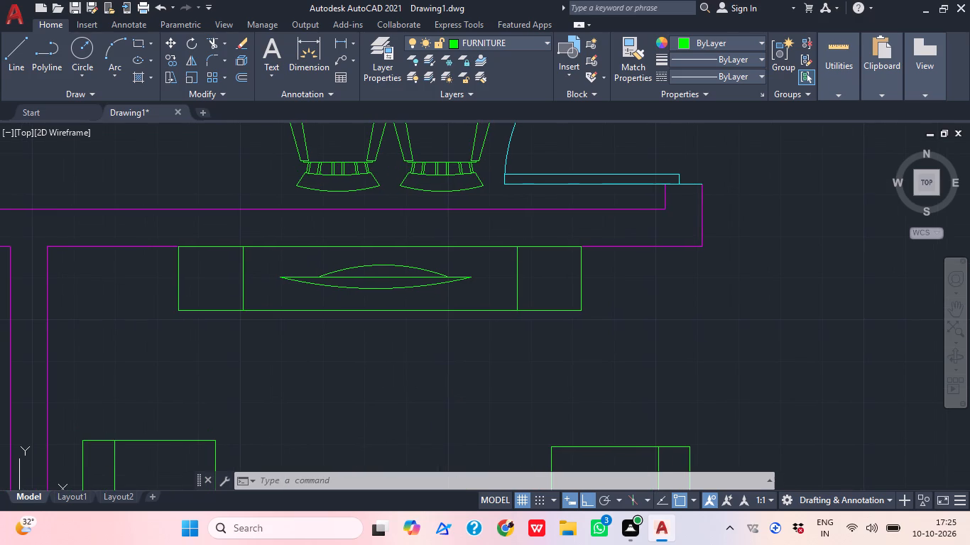
key(Escape)
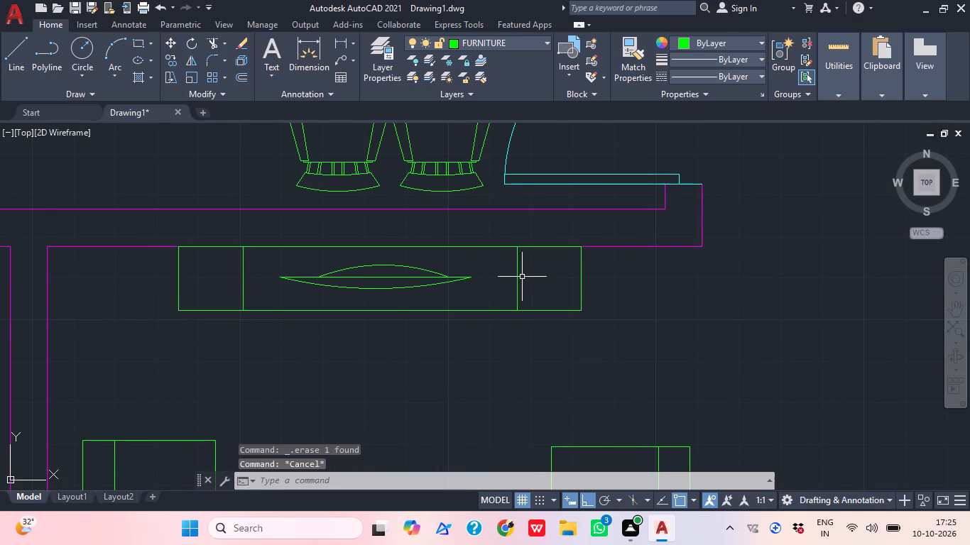
middle_drag(491, 331, 481, 363)
middle_drag(449, 309, 454, 355)
scroll(454, 341, down, 2)
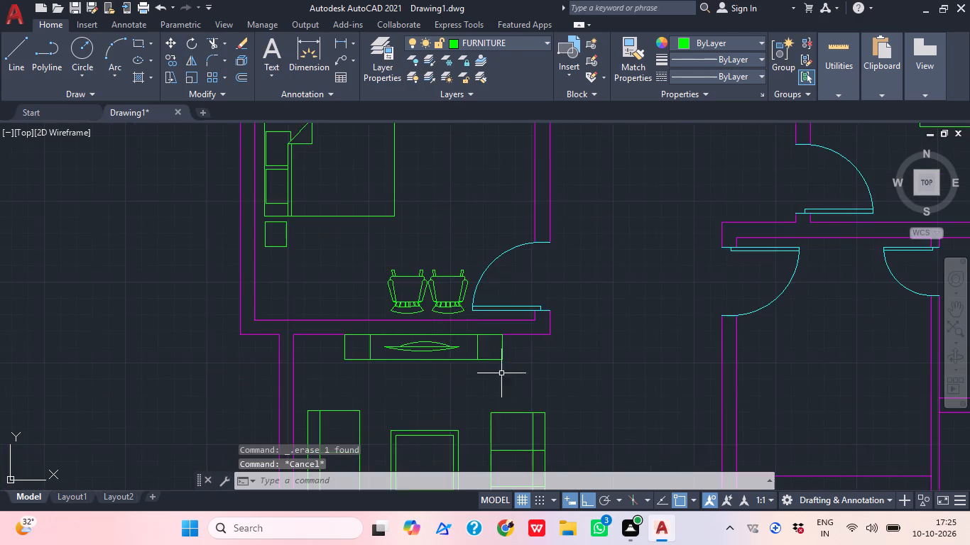
middle_drag(494, 371, 445, 378)
scroll(494, 371, down, 1)
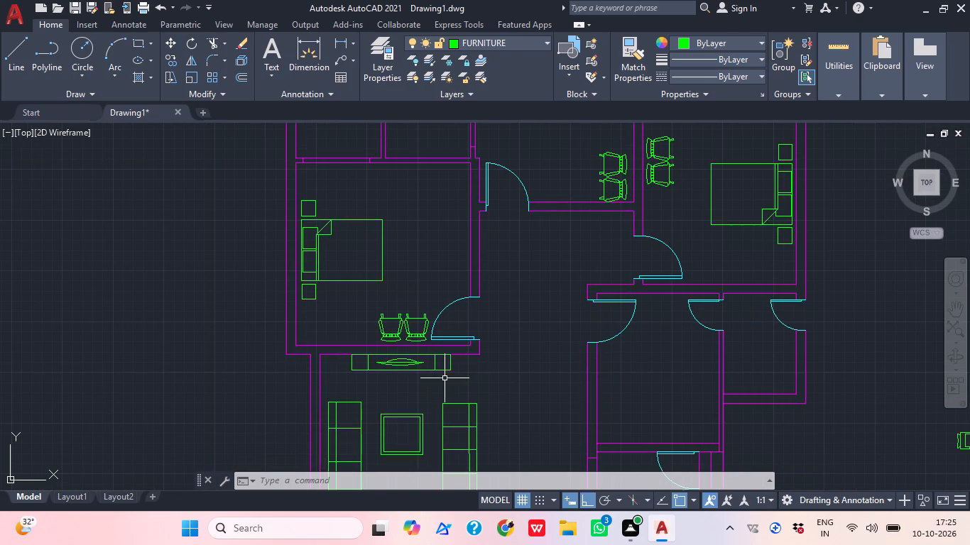
middle_drag(477, 397, 477, 397)
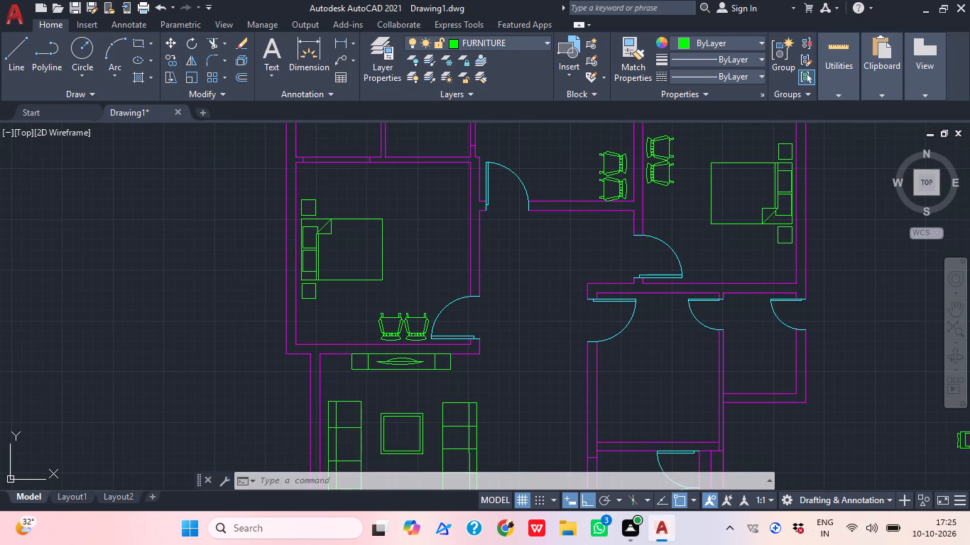
middle_drag(477, 397, 466, 378)
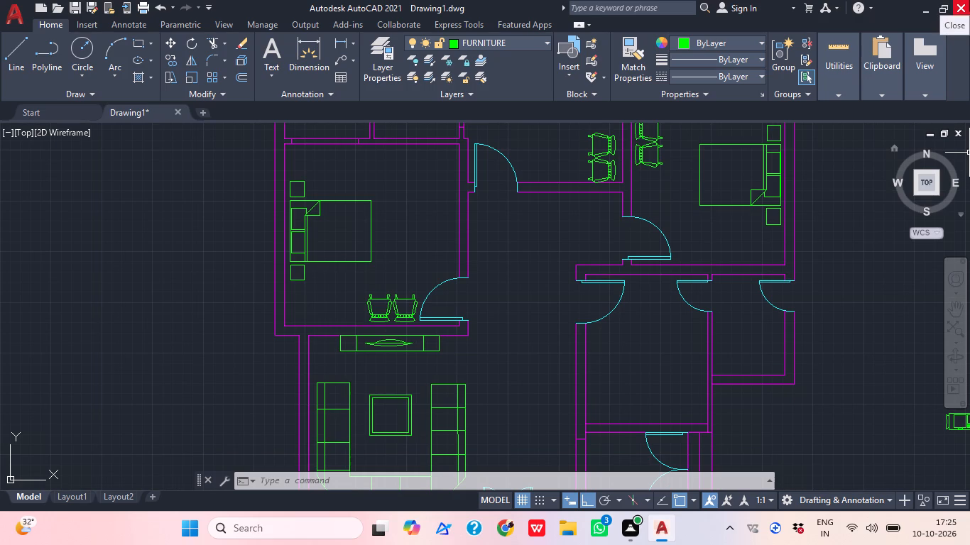
middle_drag(636, 171, 613, 256)
scroll(626, 222, down, 1)
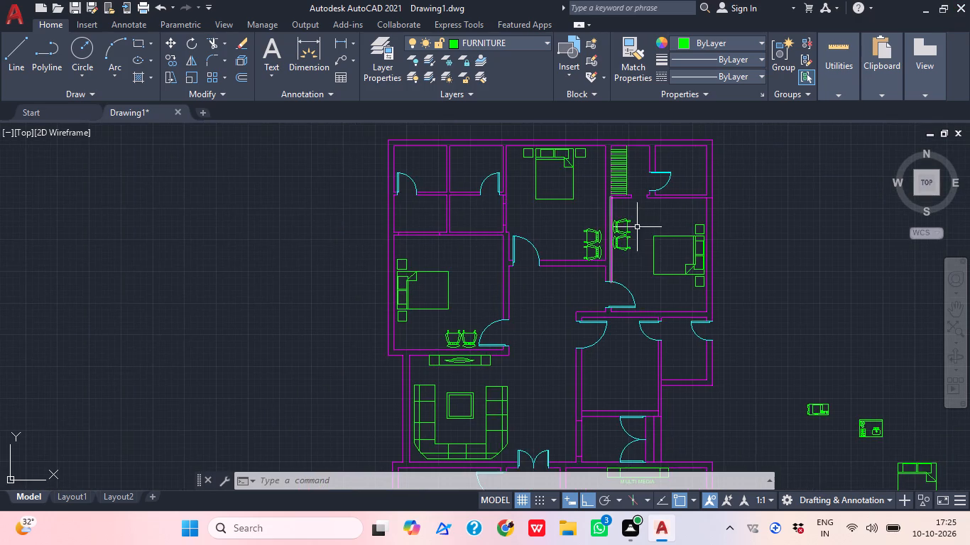
middle_drag(606, 240, 568, 302)
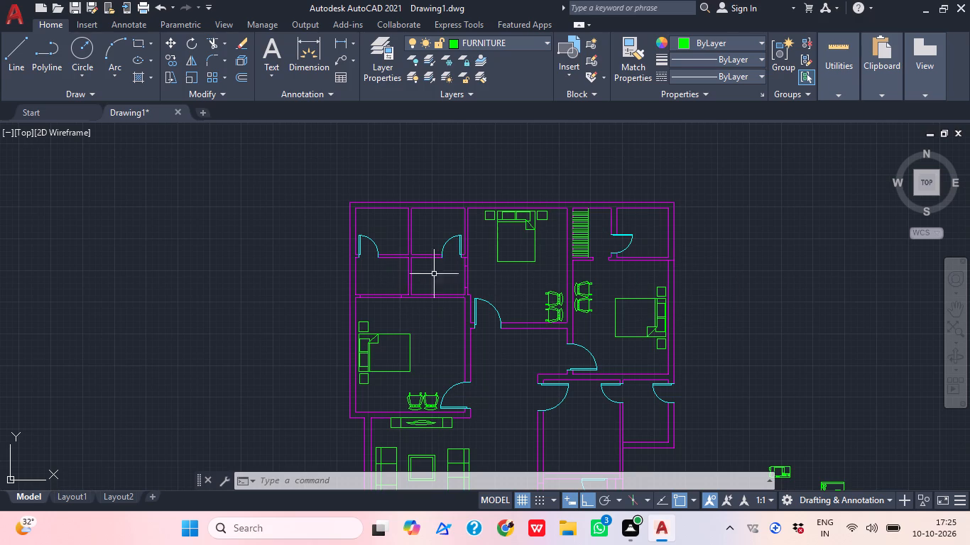
Draw a rectangle about 1'-5" by 5' along the western wall of the eastern small room below the door, spanning its full depth.
scroll(574, 221, up, 3)
middle_drag(374, 321, 614, 253)
scroll(310, 367, down, 1)
middle_drag(316, 370, 415, 370)
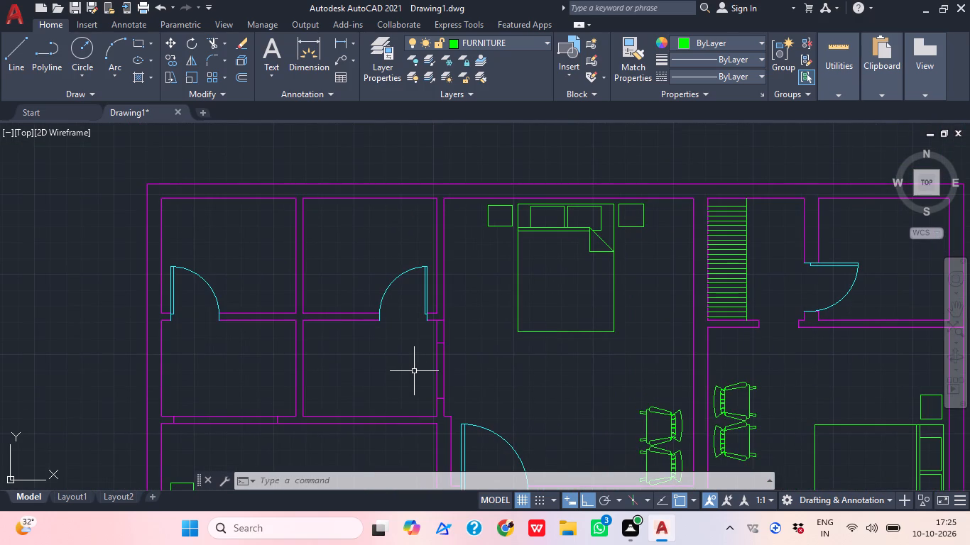
text(REC)
key(space)
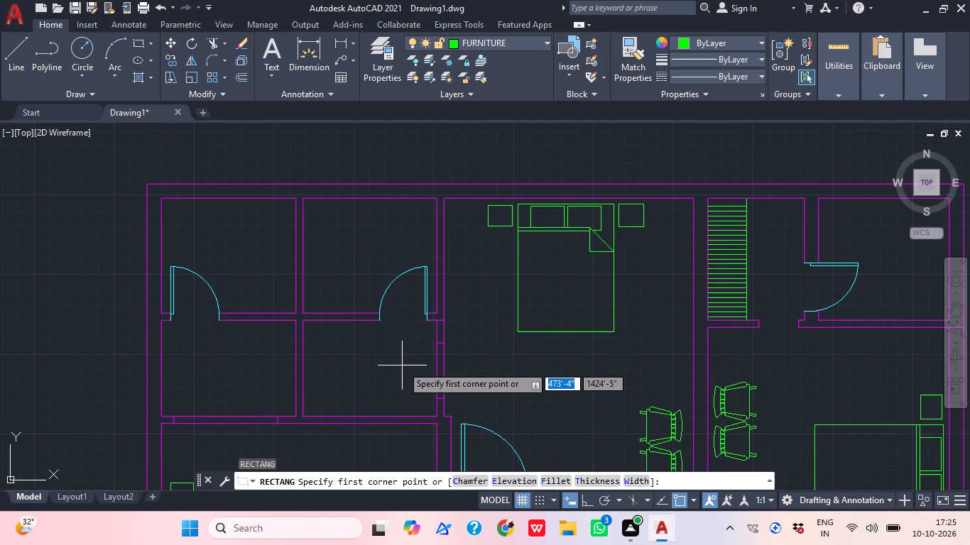
scroll(273, 329, up, 1)
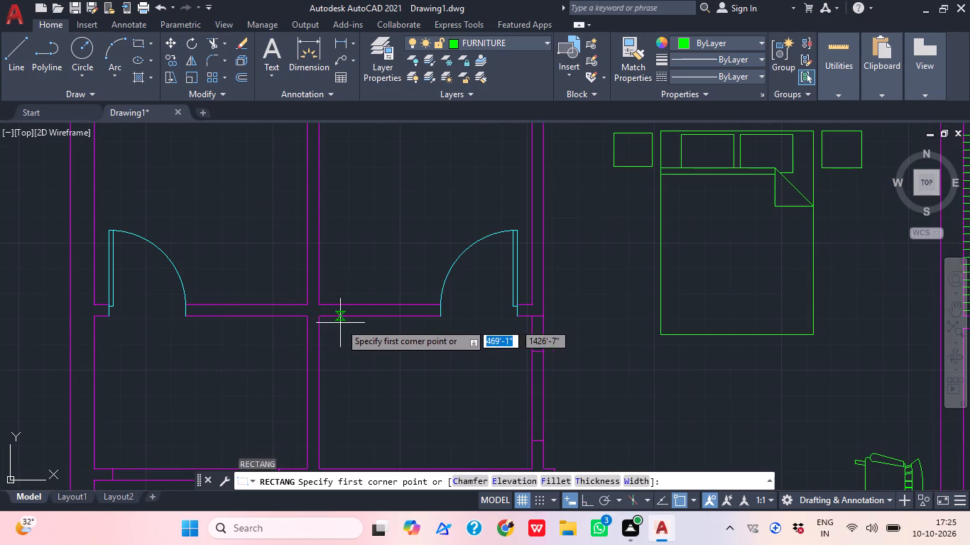
click(322, 317)
middle_drag(344, 334, 342, 292)
scroll(344, 334, up, 1)
middle_drag(349, 355, 351, 346)
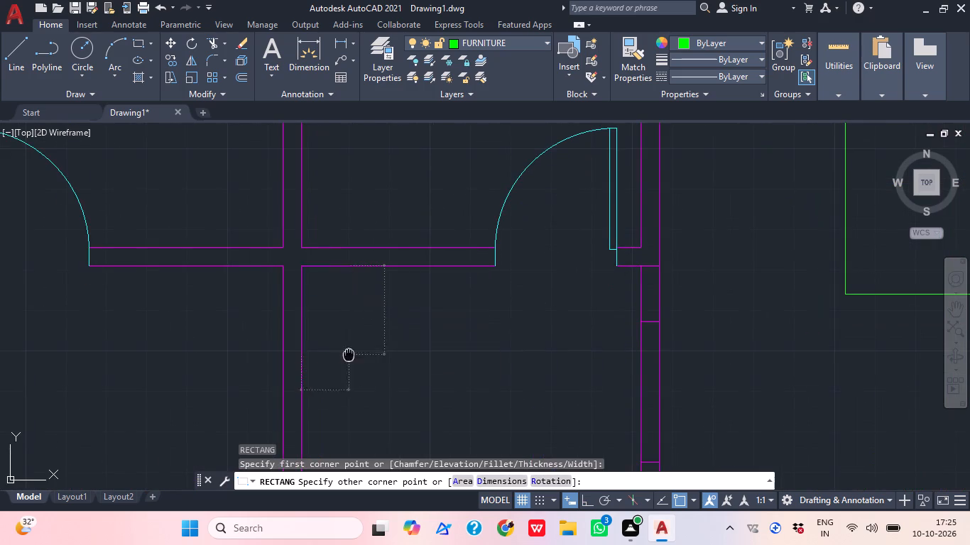
middle_drag(351, 346, 361, 295)
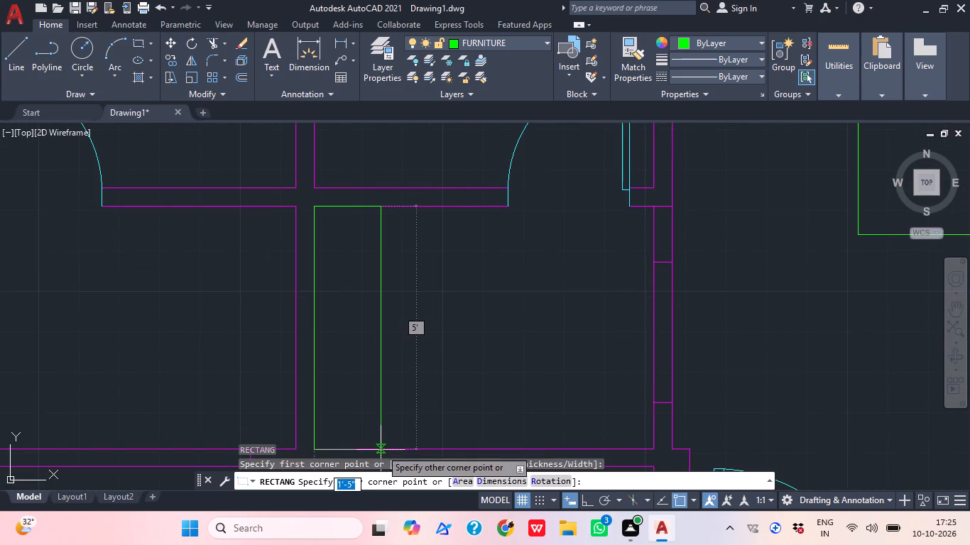
click(380, 450)
Draw a matching rectangle about 1'-5" by 5' along the eastern wall of the adjoining western small room, spanning its full depth.
middle_drag(422, 375, 481, 384)
key(r)
text(EC)
key(space)
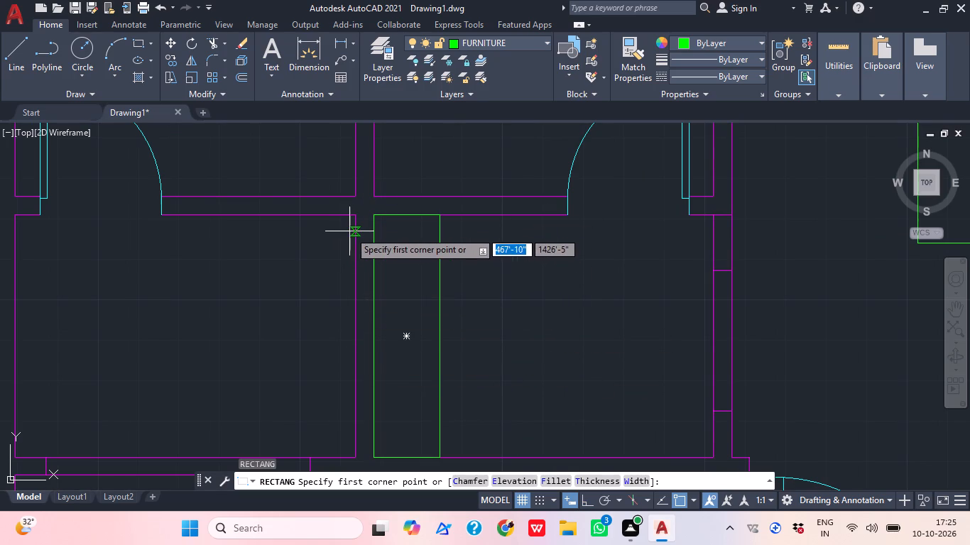
click(352, 213)
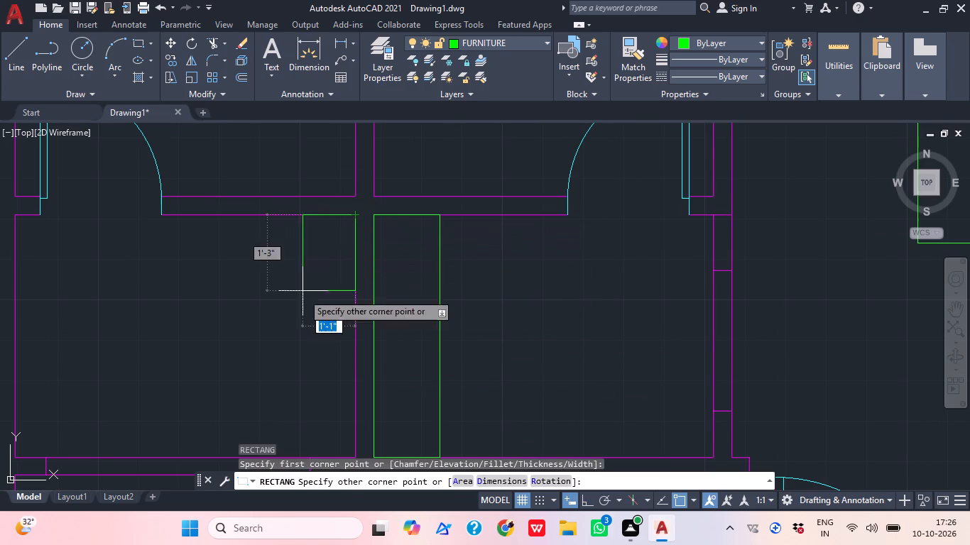
middle_drag(295, 359, 298, 294)
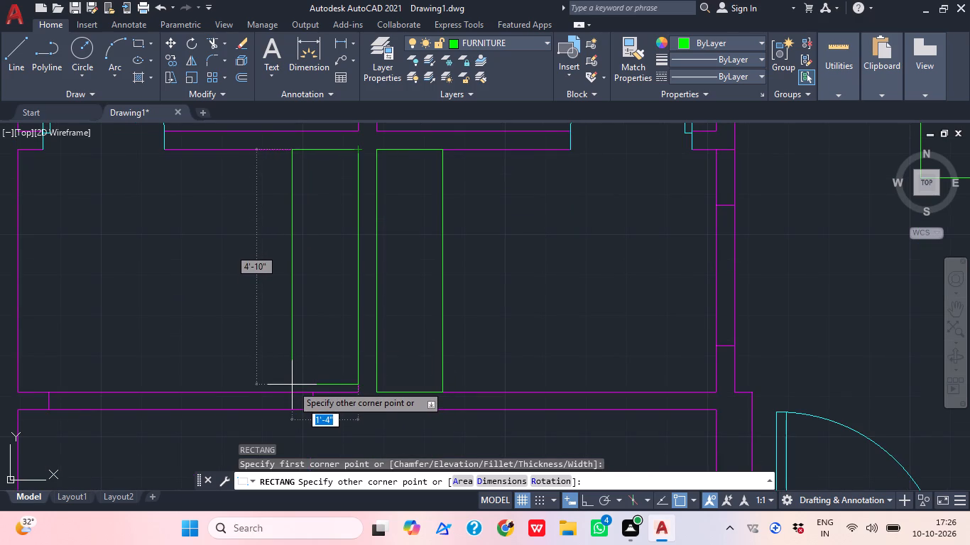
scroll(292, 385, up, 1)
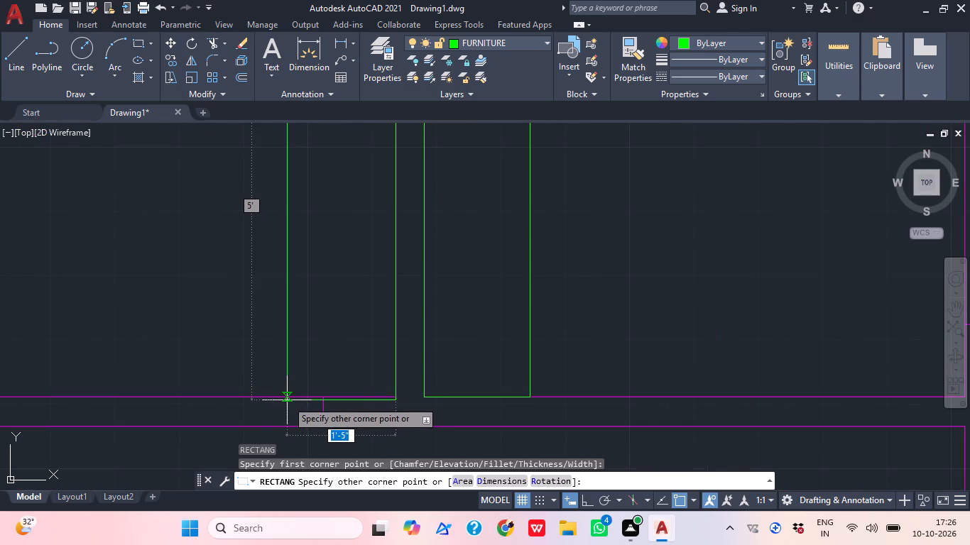
click(290, 396)
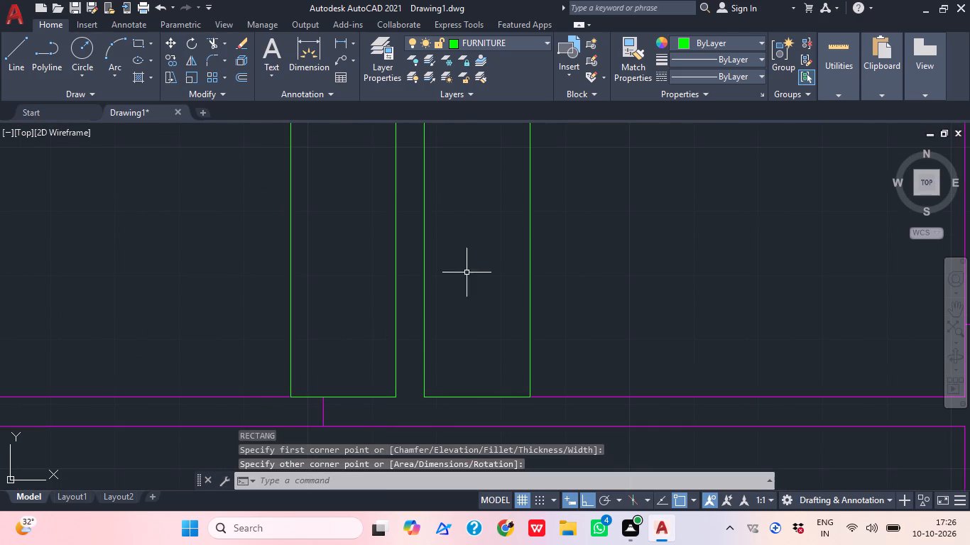
Draw a horizontal line about 1'-4" long across the eastern room's rectangle, just south of its northern edge.
scroll(516, 277, down, 1)
middle_drag(552, 304, 445, 394)
scroll(555, 306, down, 1)
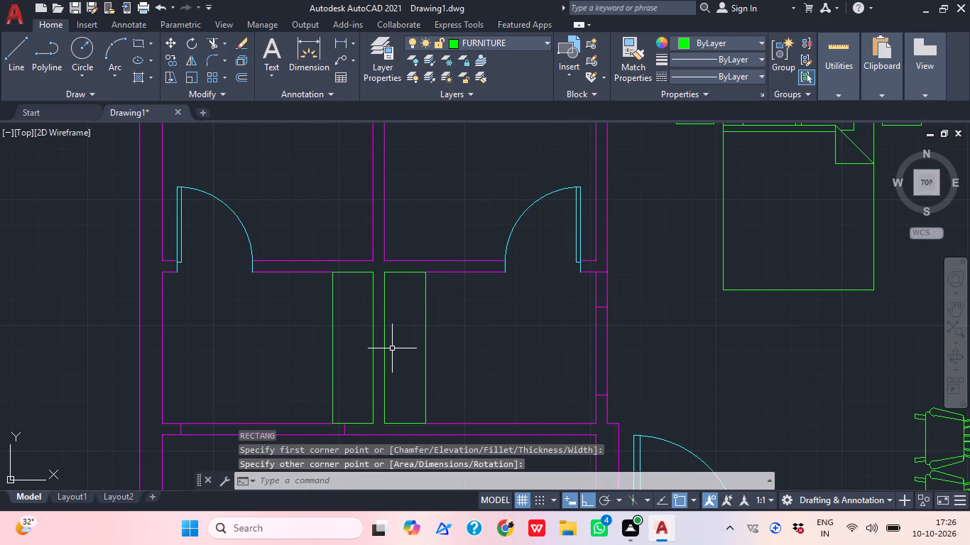
text(;)
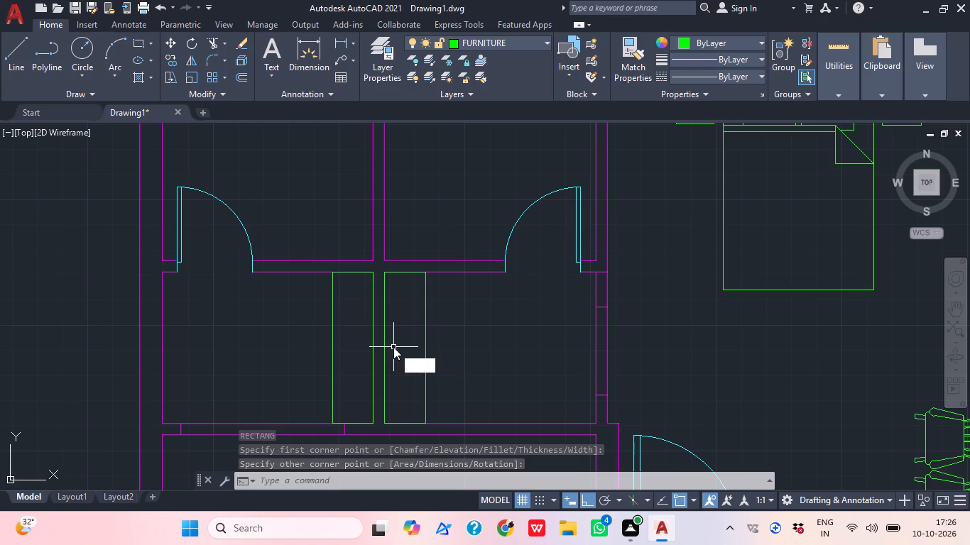
key(space)
key(Escape)
text(L)
key(space)
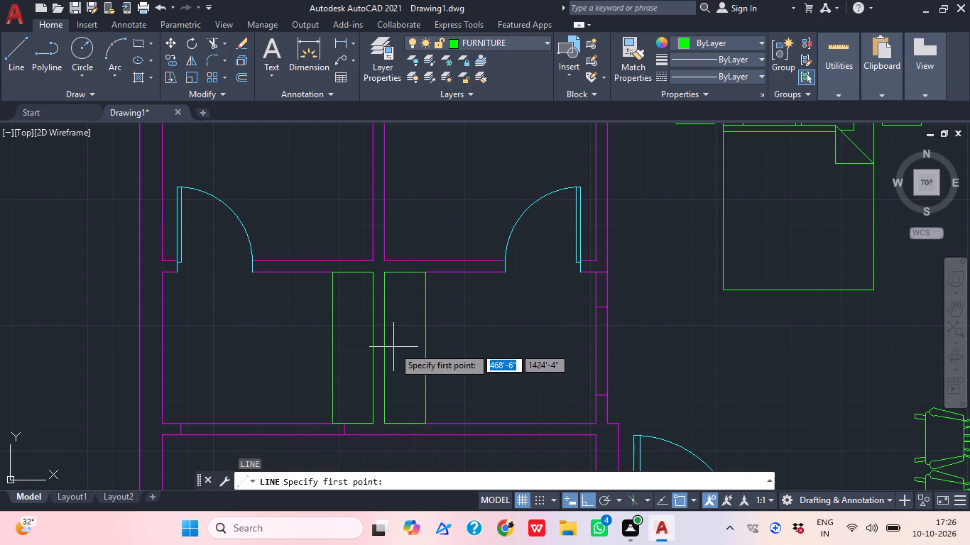
scroll(361, 272, up, 2)
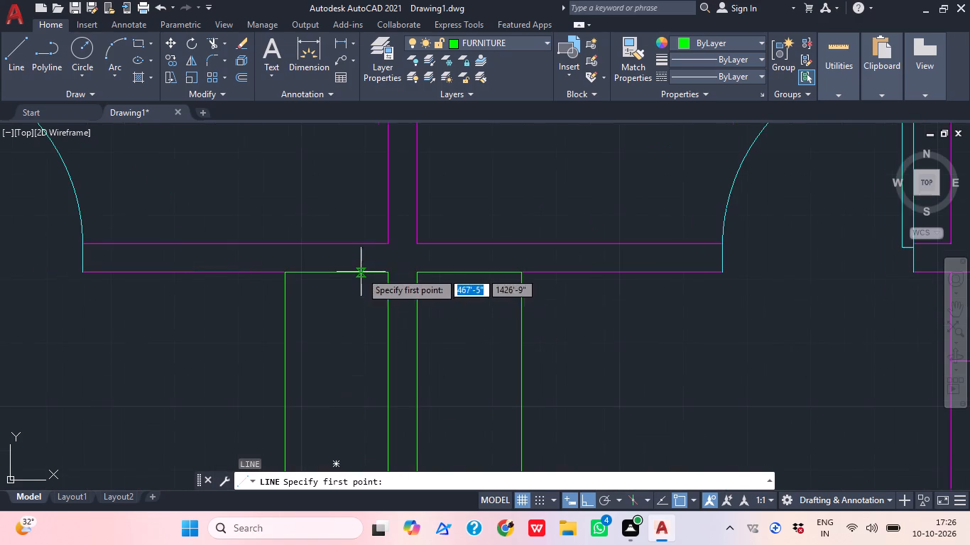
middle_drag(393, 331, 359, 342)
scroll(381, 308, up, 2)
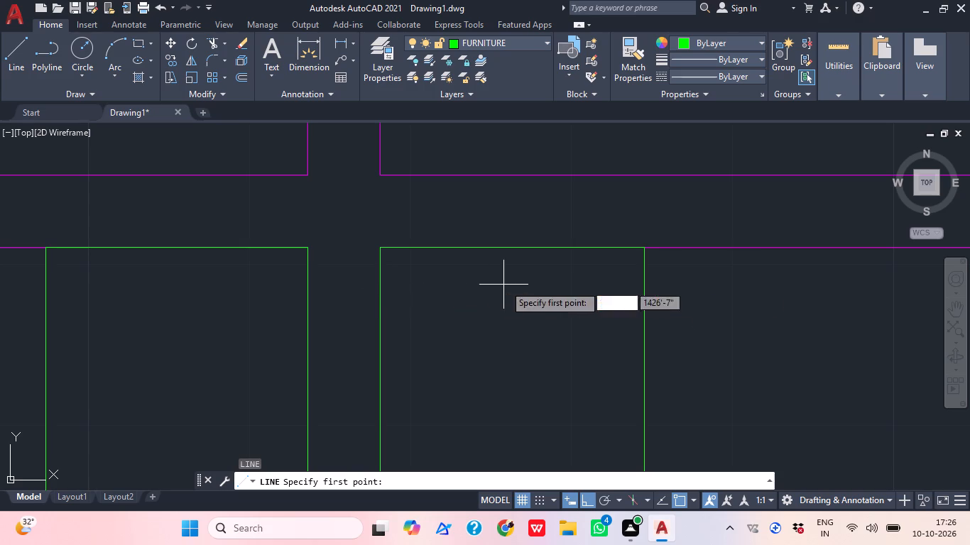
click(383, 299)
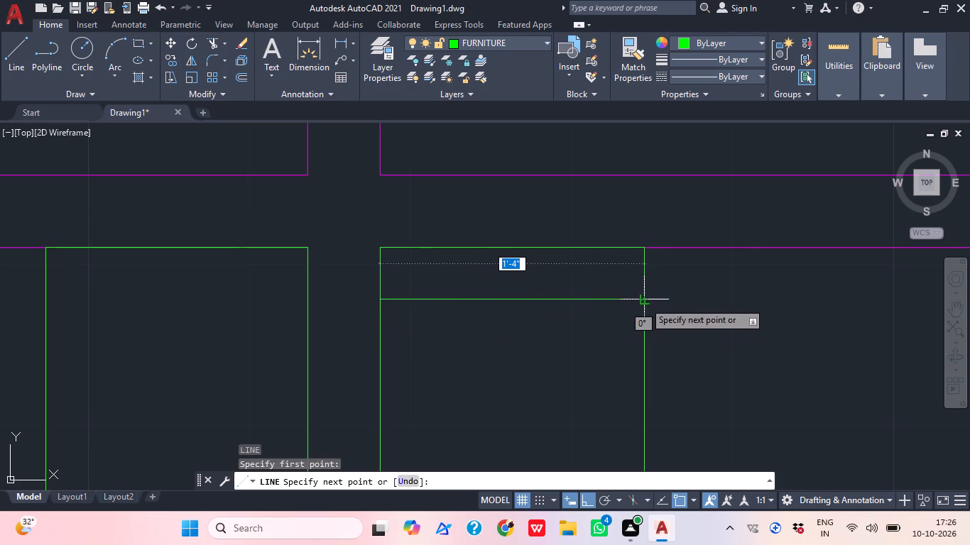
click(644, 302)
key(Escape)
Draw a second horizontal line about 1'-4" long across the same rectangle, a similar gap south of the first.
scroll(658, 339, down, 1)
middle_drag(660, 349, 639, 348)
text(L)
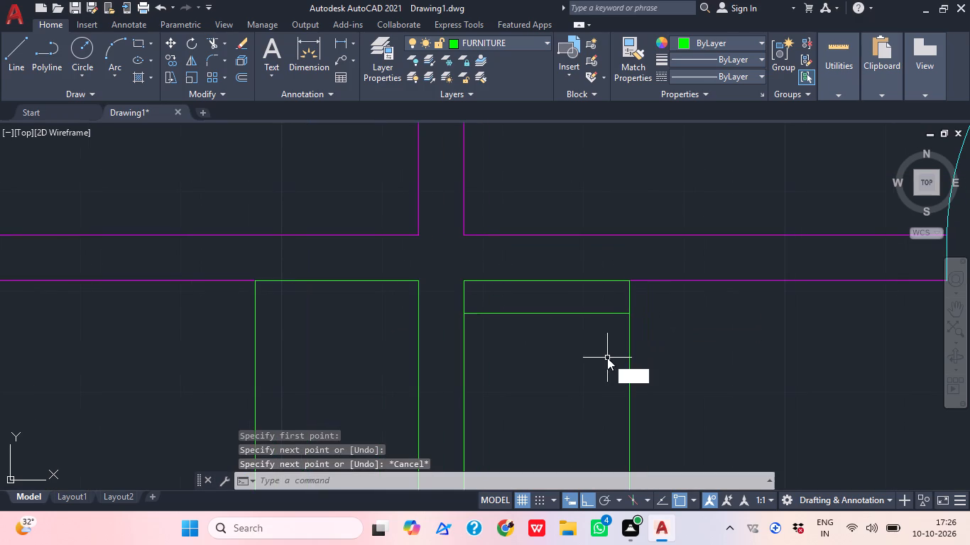
key(space)
click(463, 346)
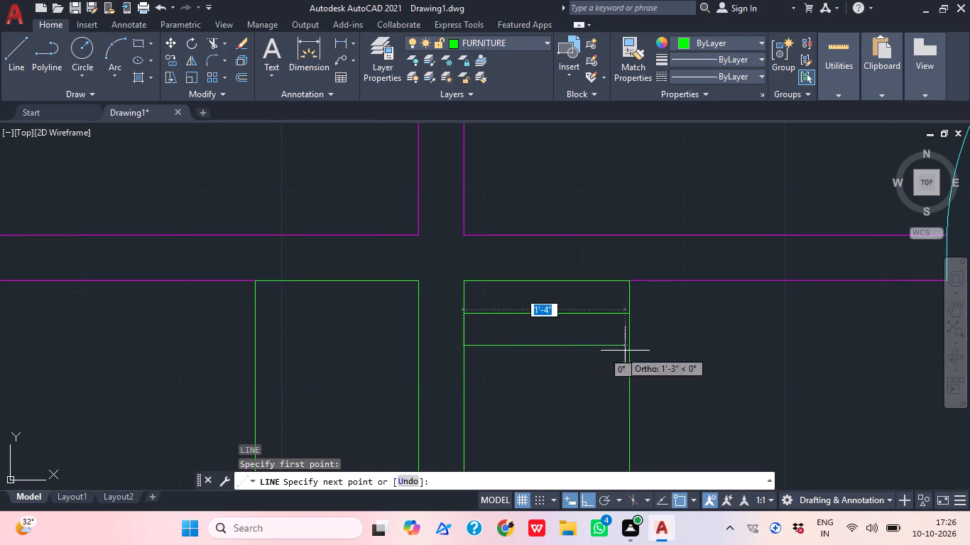
click(631, 346)
key(Escape)
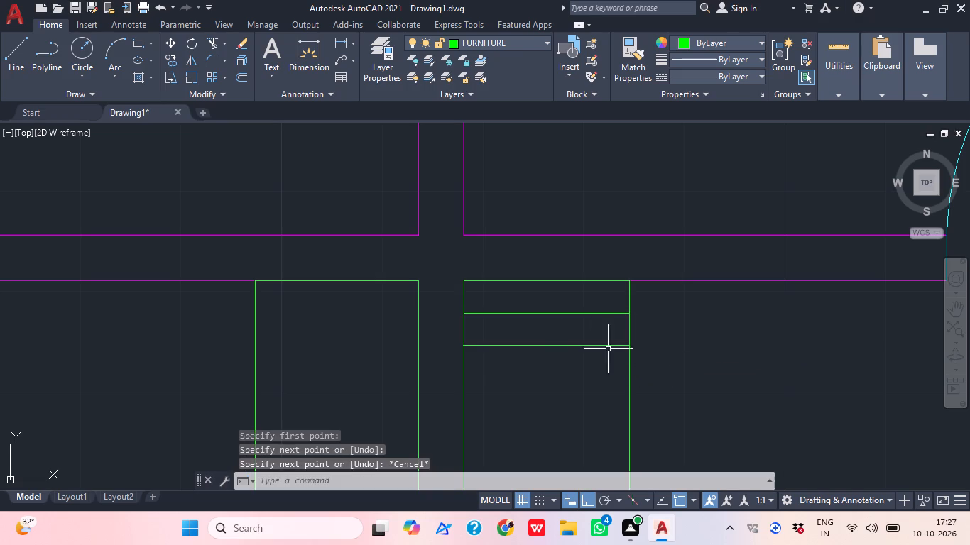
Copy the northernmost horizontal line five times southward at about 4" spacing through the upper half of the eastern room's wardrobe rectangle.
drag(575, 334, 567, 314)
drag(535, 285, 540, 297)
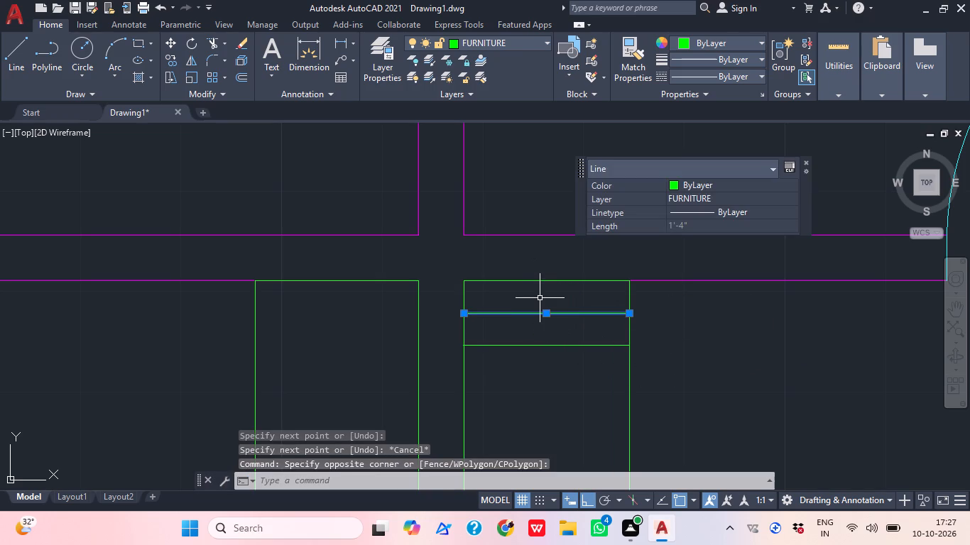
text(CO)
key(space)
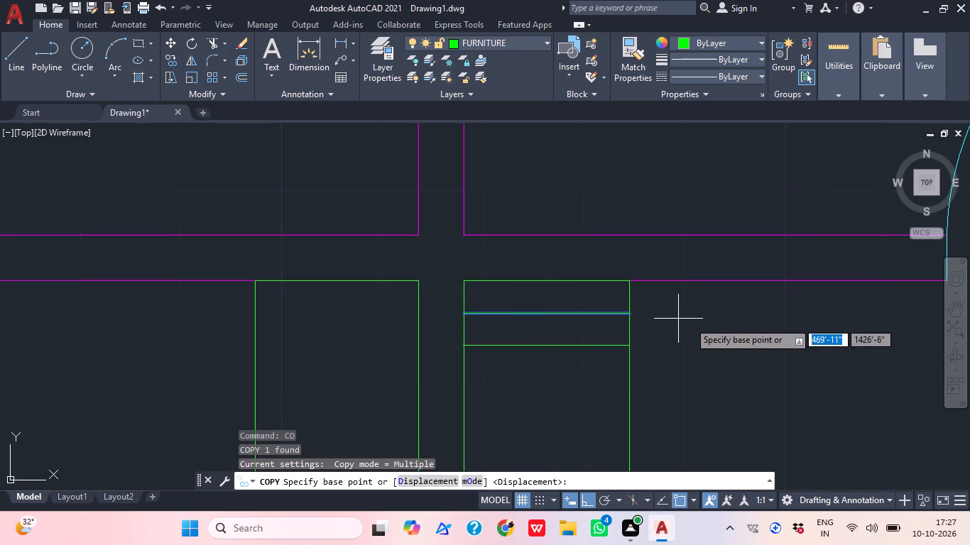
click(628, 315)
middle_drag(641, 389, 623, 345)
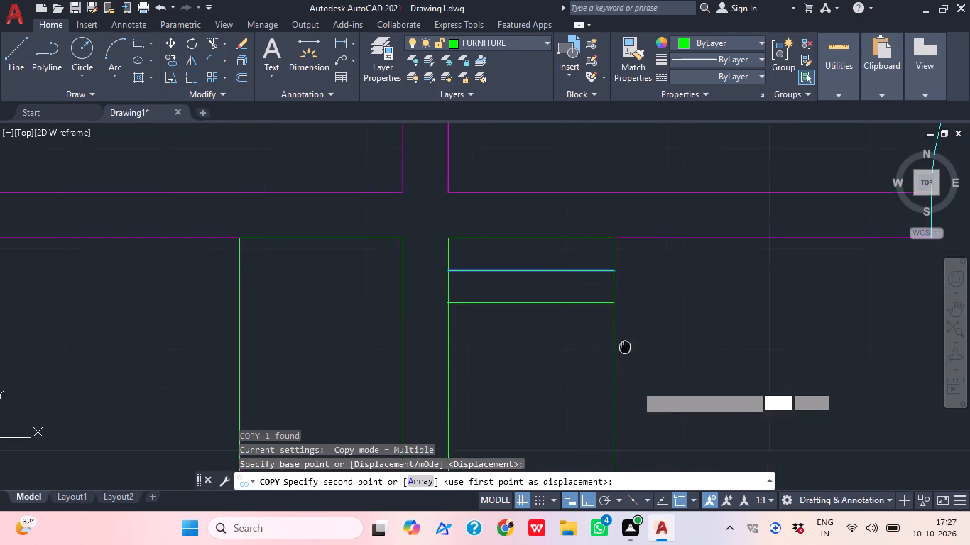
click(611, 340)
middle_drag(618, 387, 609, 340)
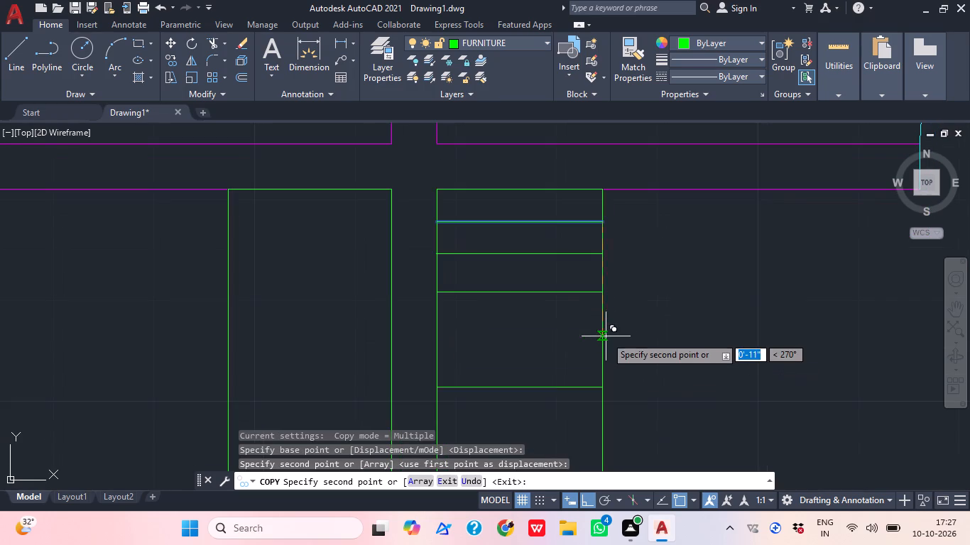
click(605, 329)
middle_drag(633, 389, 621, 353)
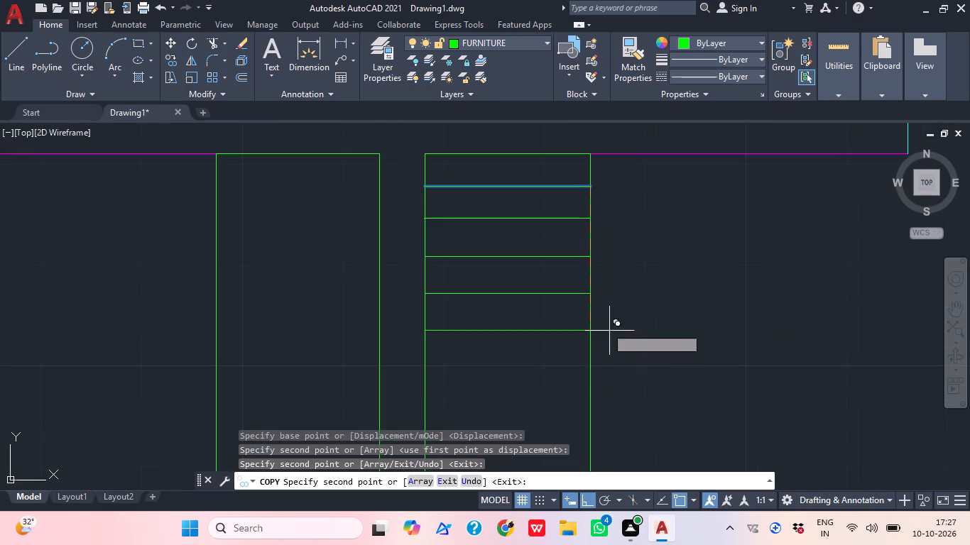
click(594, 333)
middle_drag(604, 357, 591, 287)
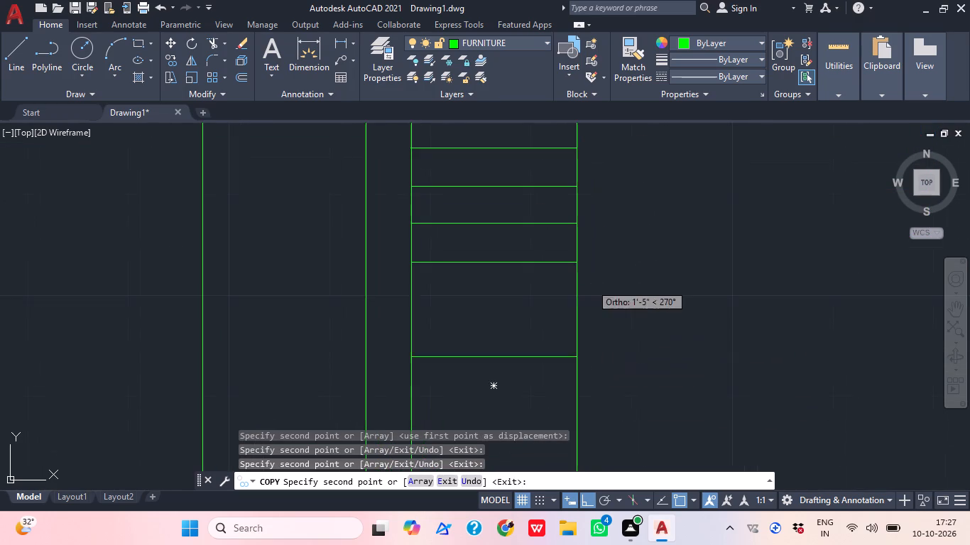
click(577, 304)
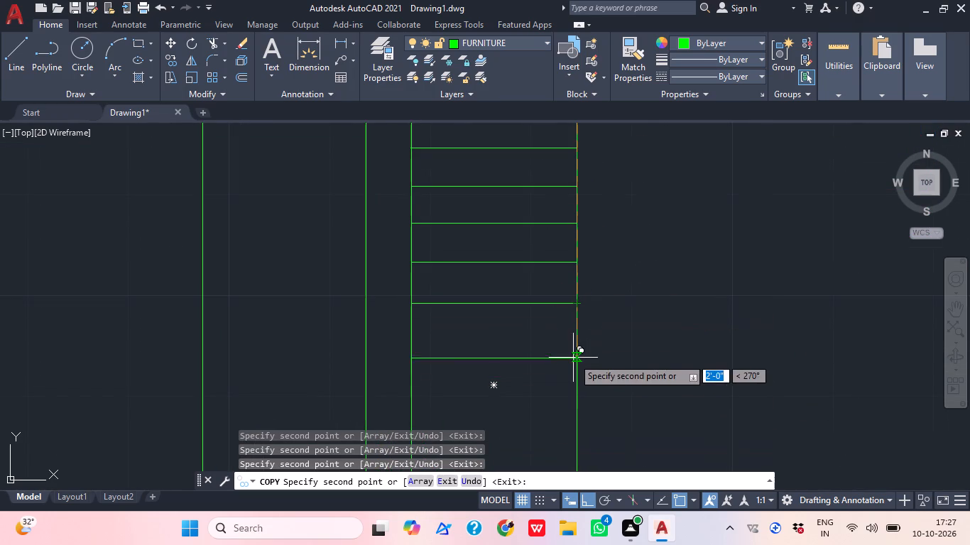
click(573, 343)
Place six more copies of the line about 4" to 5" apart through the rest of the eastern wardrobe, stopping short of its southern edge.
middle_drag(572, 354, 604, 238)
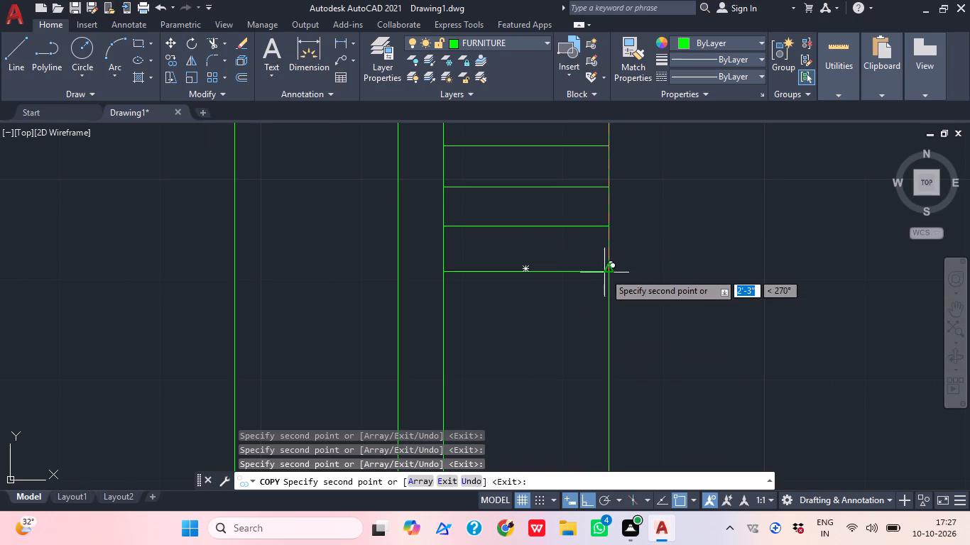
click(607, 281)
middle_drag(613, 313, 564, 261)
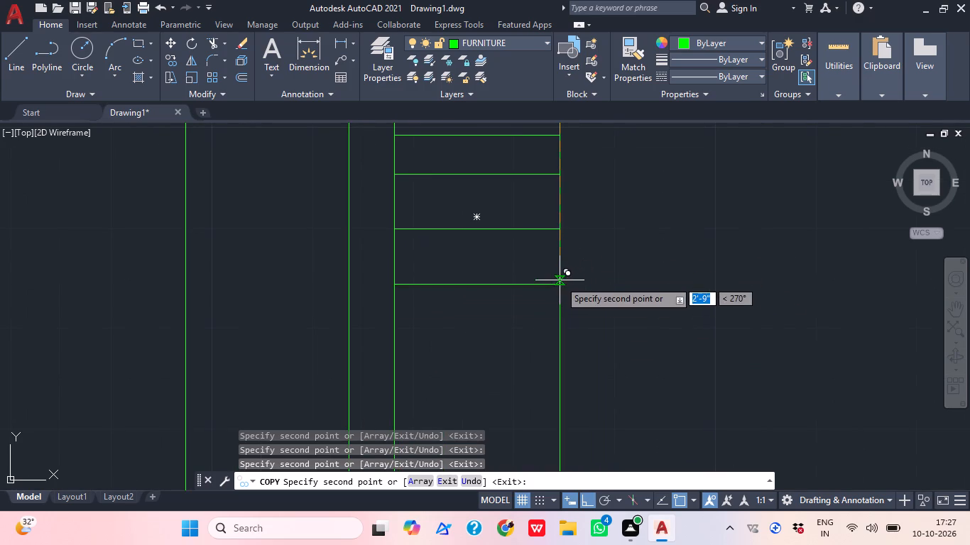
click(560, 282)
middle_drag(567, 350, 564, 276)
click(557, 263)
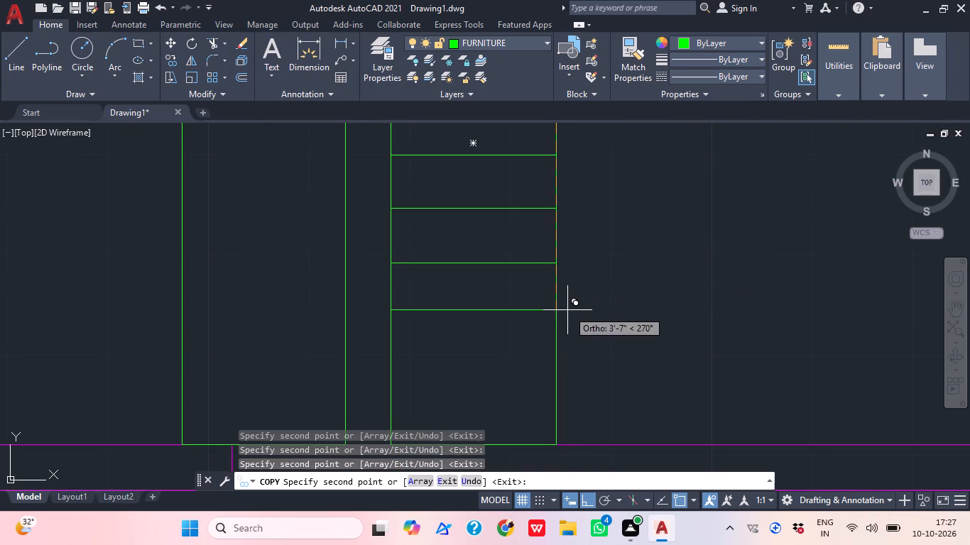
click(562, 313)
middle_drag(571, 342, 571, 311)
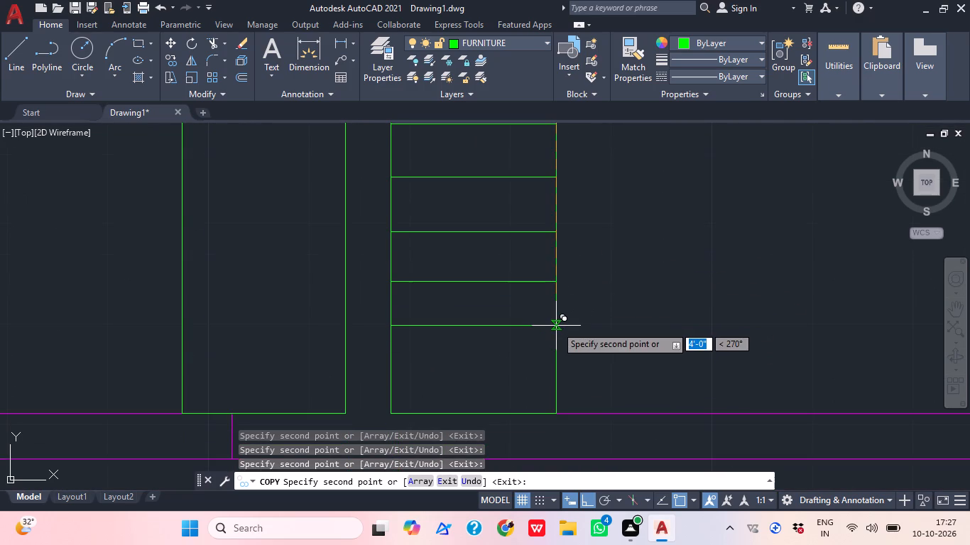
click(556, 326)
click(560, 365)
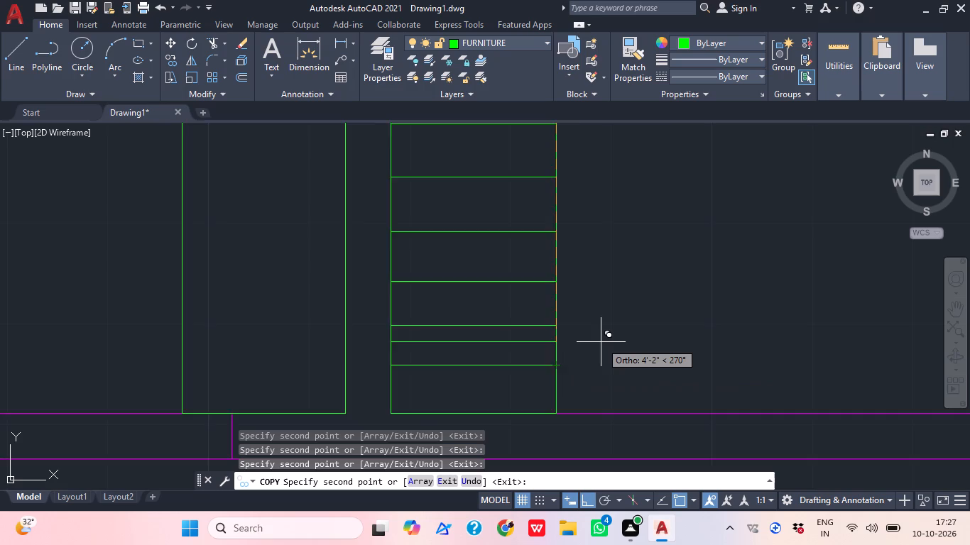
scroll(601, 342, down, 2)
middle_drag(605, 349, 579, 421)
key(Escape)
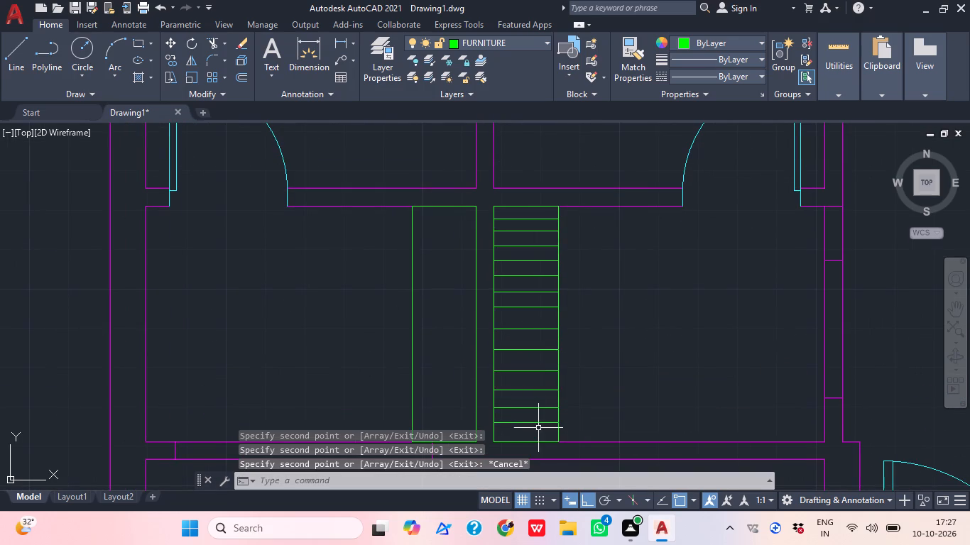
Copy all thirteen hanging lines from the eastern wardrobe into the western wardrobe, aligning from southeast corner to southeast corner.
click(536, 429)
click(513, 219)
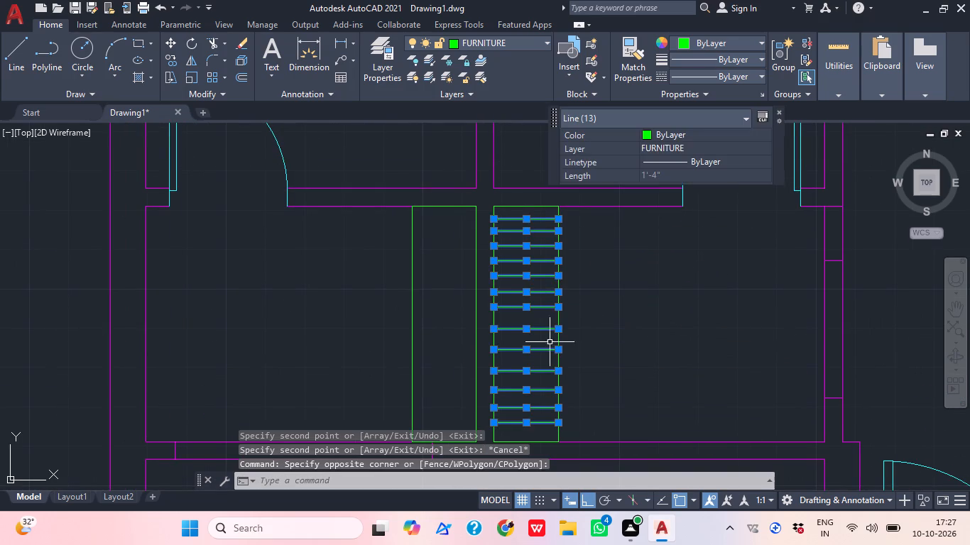
middle_drag(550, 351, 542, 311)
text(CO)
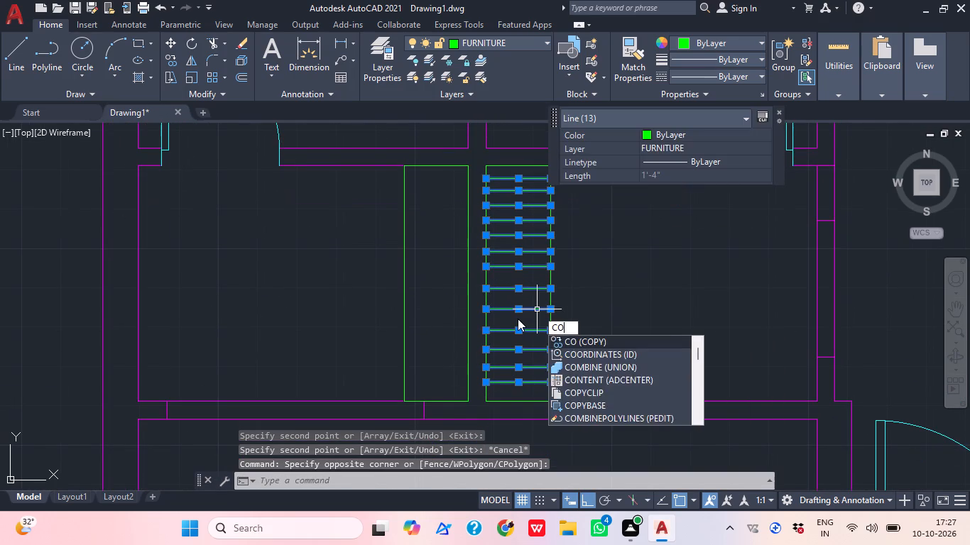
key(space)
click(554, 402)
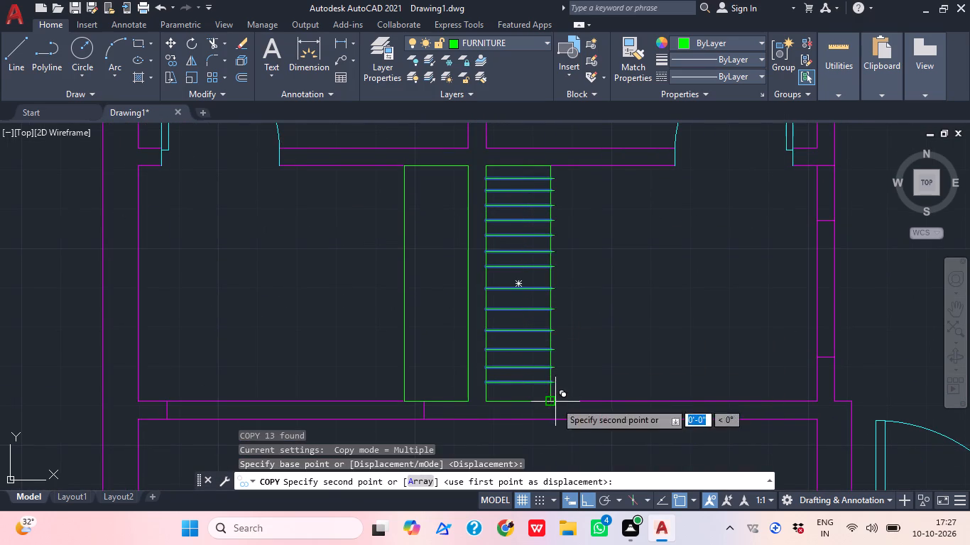
click(467, 401)
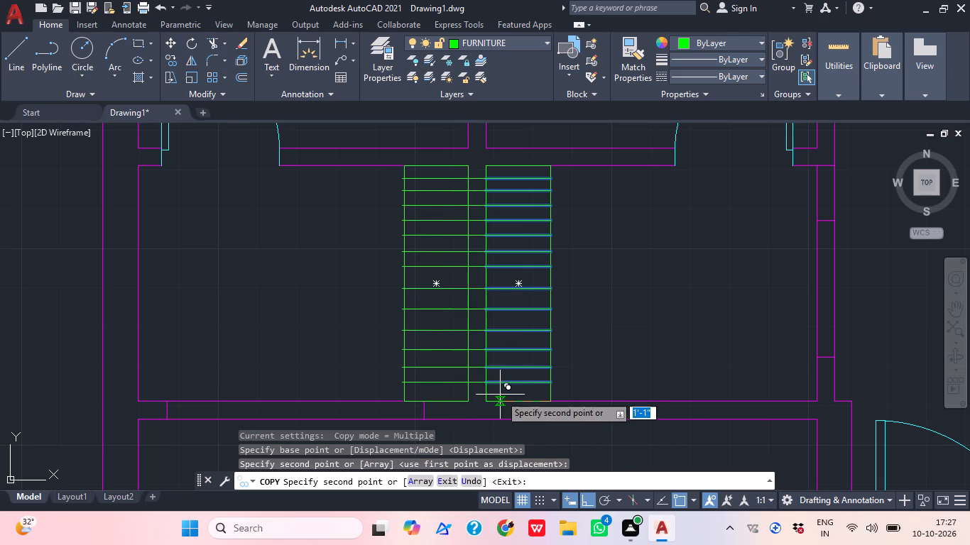
key(Escape)
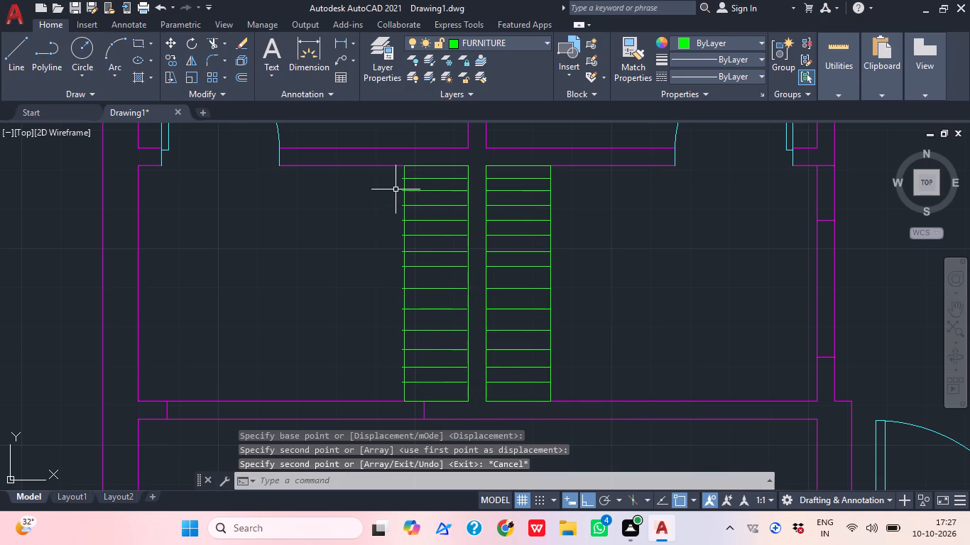
Trim the ends of the copied lines that overhang the western wardrobe's west edge, using a fence along its full length.
scroll(392, 189, up, 1)
middle_drag(449, 187, 462, 248)
text(TR)
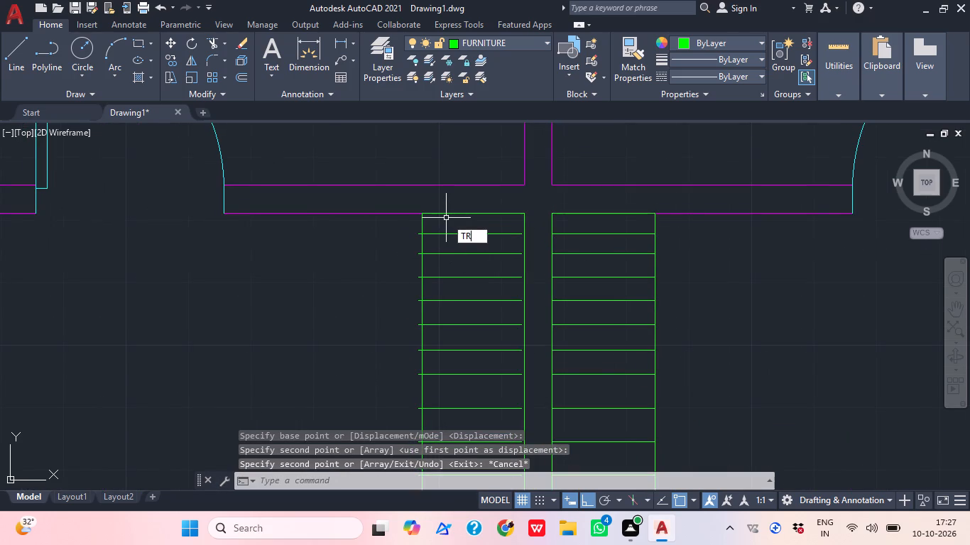
key(space)
scroll(421, 225, up, 3)
middle_drag(416, 265, 420, 217)
scroll(418, 253, up, 1)
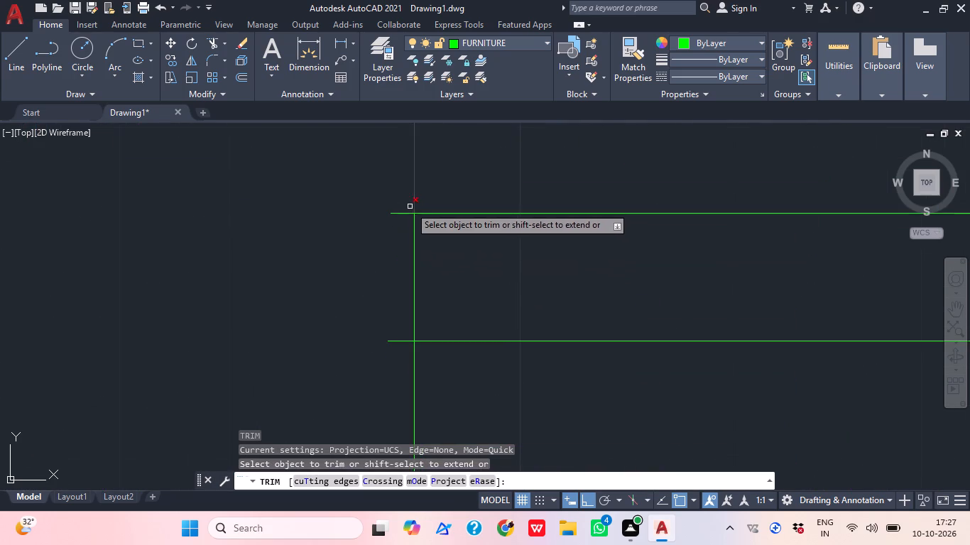
click(400, 203)
middle_drag(401, 326, 412, 194)
middle_drag(423, 410, 419, 187)
scroll(424, 216, down, 2)
middle_drag(446, 382, 419, 114)
middle_drag(410, 331, 420, 60)
scroll(422, 356, down, 1)
middle_drag(422, 356, 425, 279)
scroll(398, 314, up, 4)
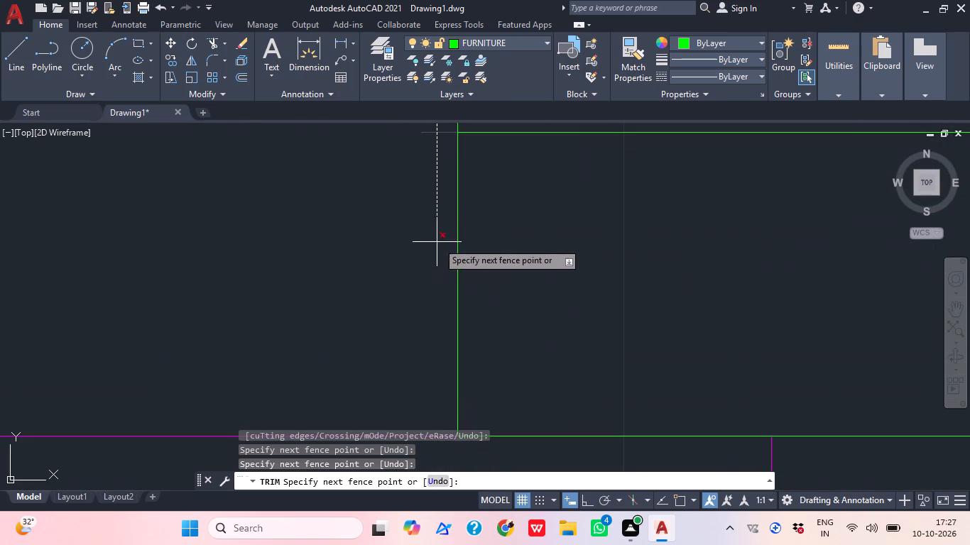
middle_drag(445, 226, 449, 485)
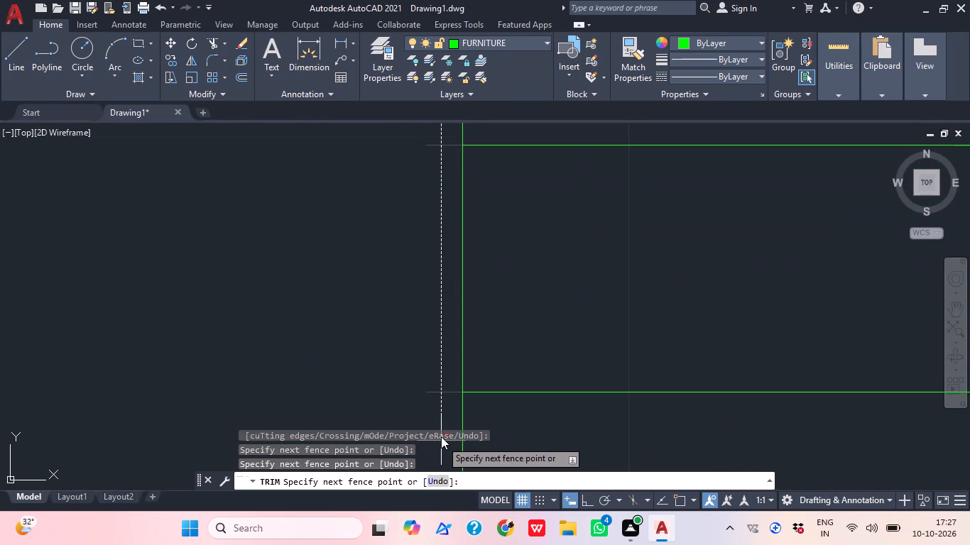
click(445, 436)
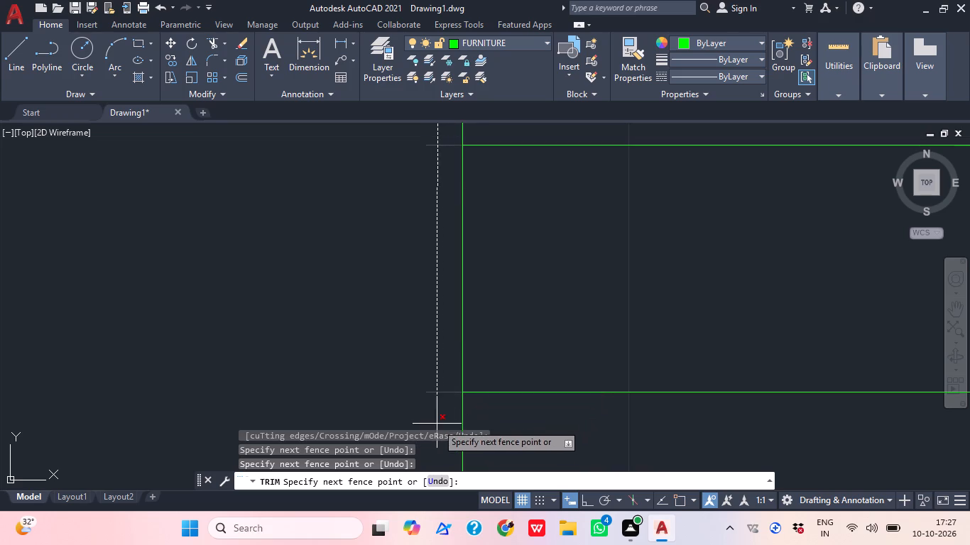
click(440, 419)
key(Escape)
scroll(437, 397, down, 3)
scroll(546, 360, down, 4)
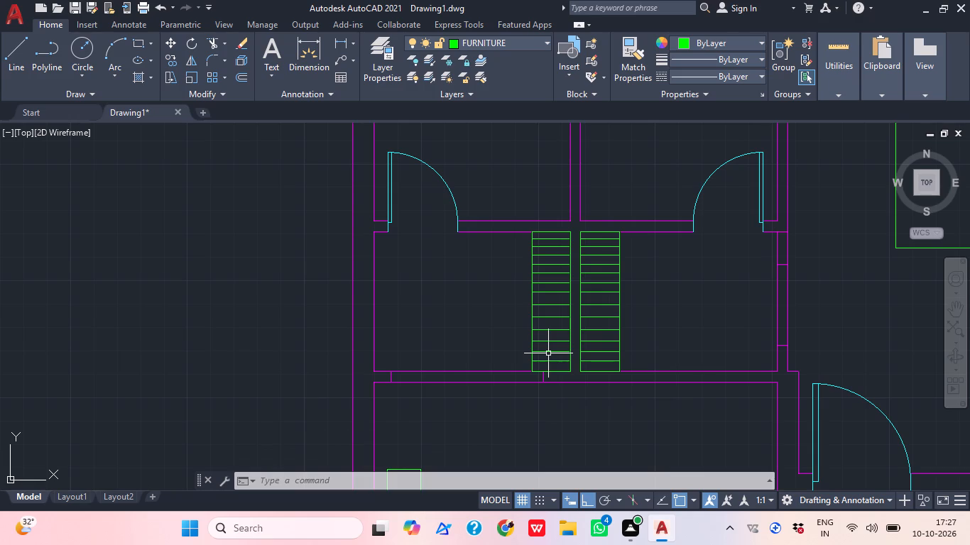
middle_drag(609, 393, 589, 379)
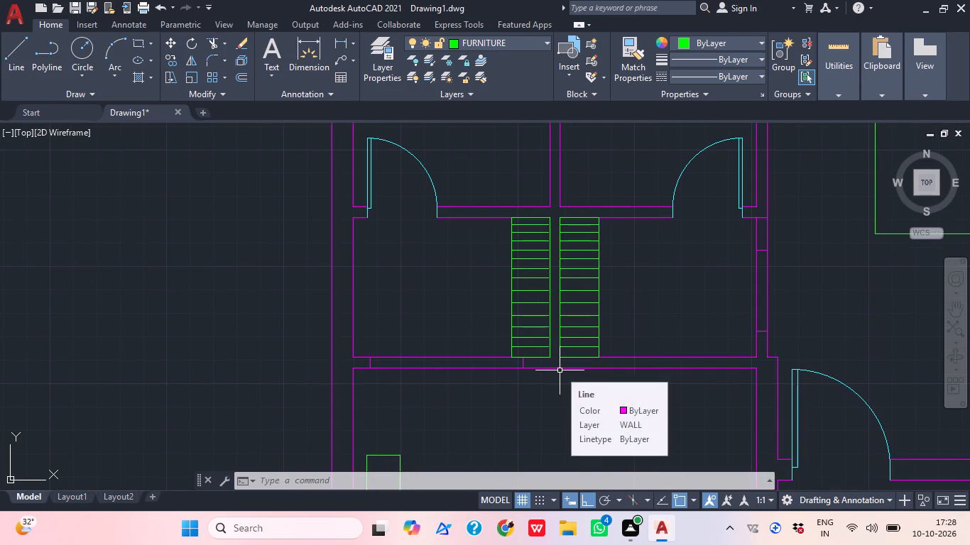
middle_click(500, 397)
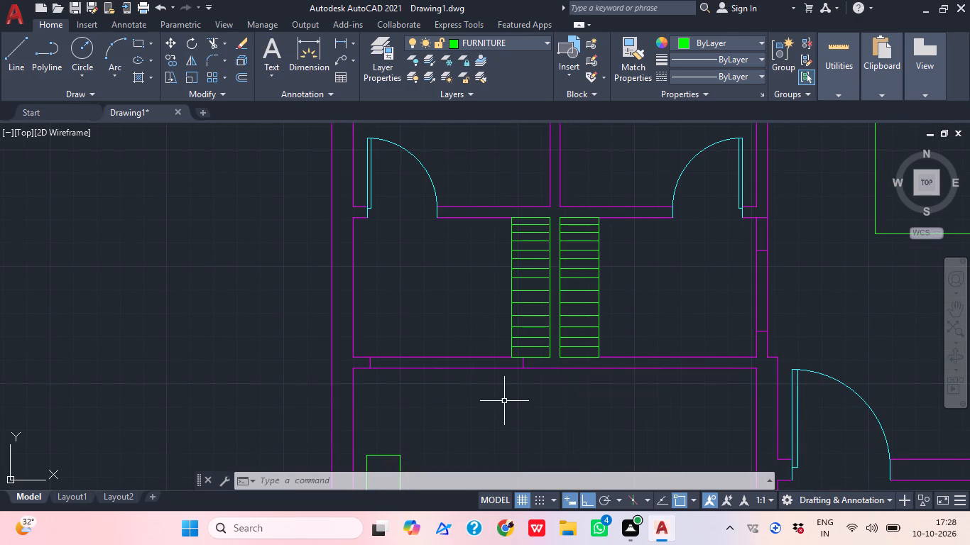
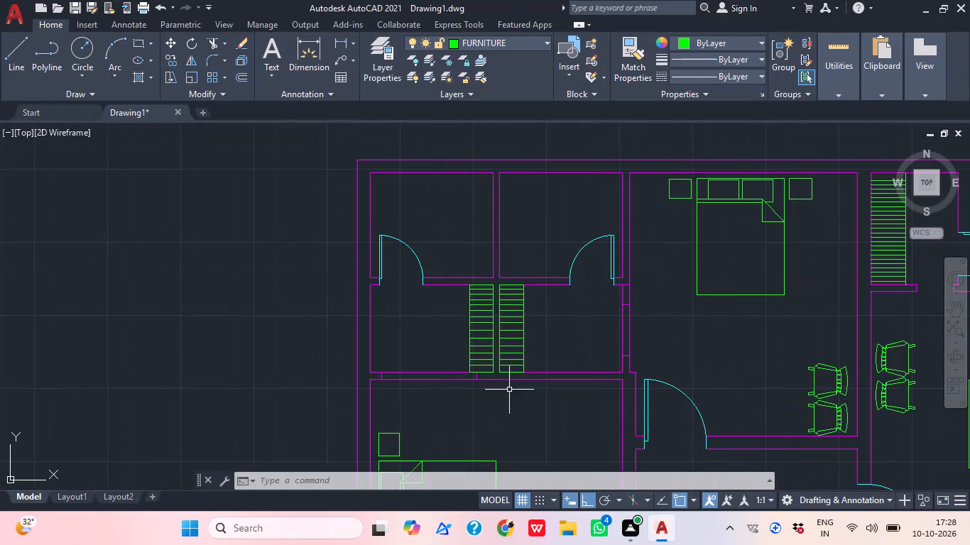
Undo the trimming and copying of the shelf lines in the two wardrobes, back until the western wardrobe is empty.
scroll(484, 409, up, 1)
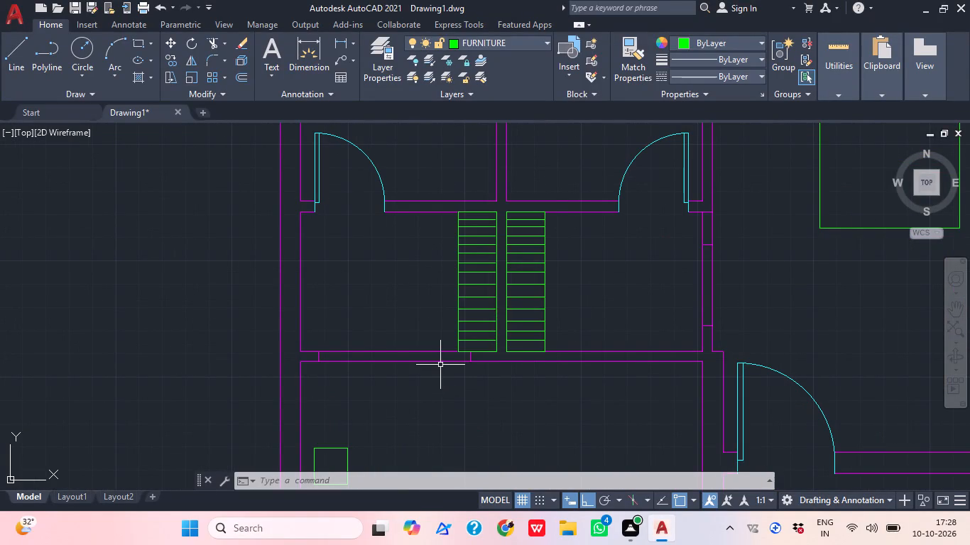
key(ctrl+z)
ctrl+scroll(586, 253, down, 4)
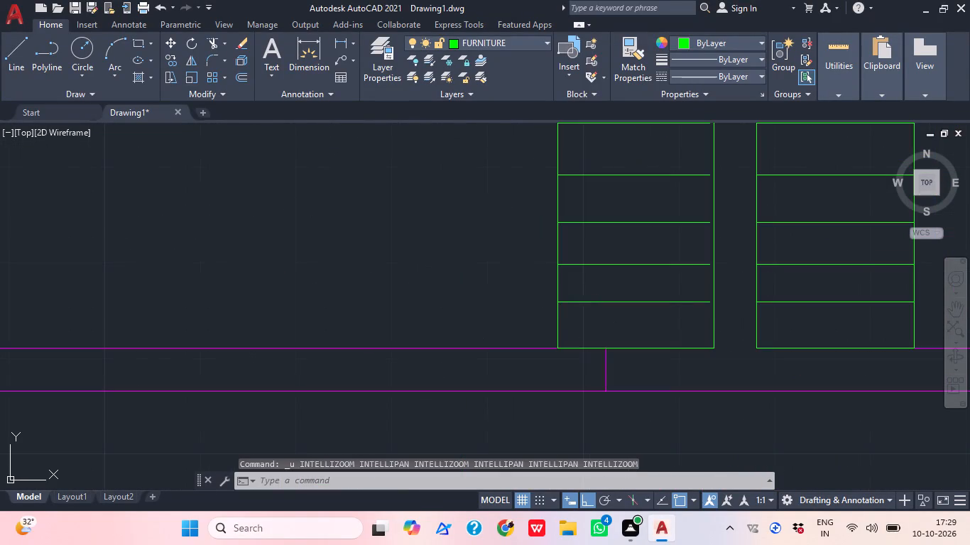
key(ctrl+z)
key(ctrl+z)
ctrl+scroll(578, 311, down, 2)
key(ctrl+z)
key(ctrl+z)
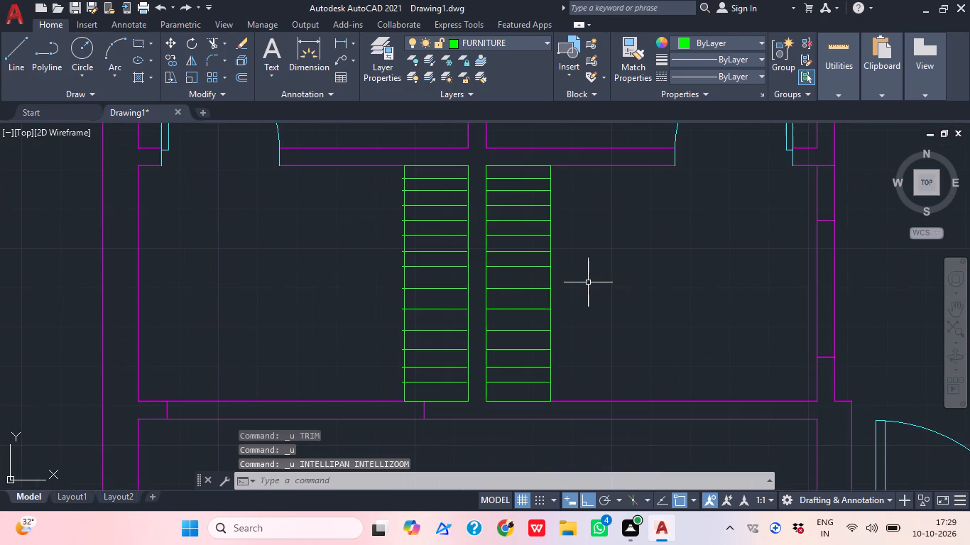
key(ctrl+z)
key(ctrl+z)
key(ctrl+z)
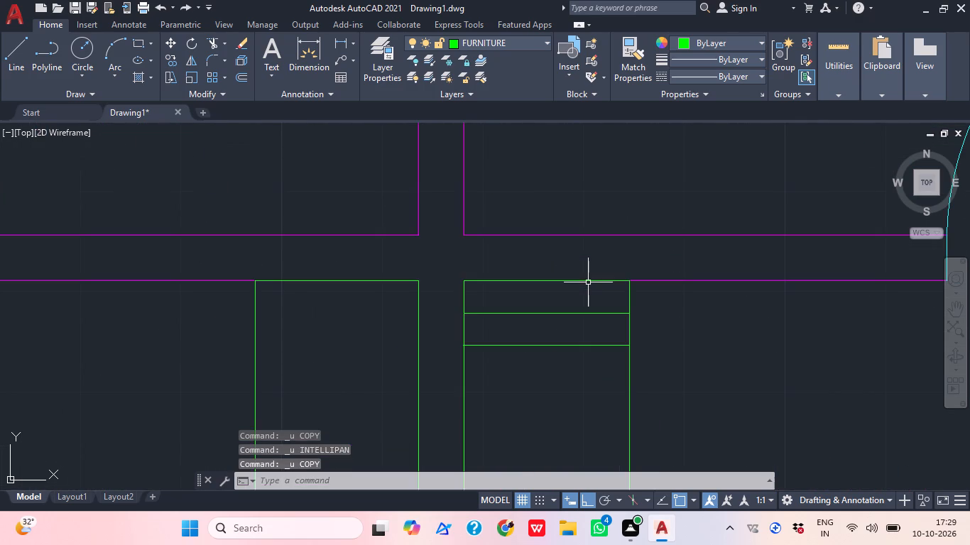
Undo the remaining shelf lines in the eastern wardrobe, leaving only the two wardrobe outlines.
ctrl+scroll(588, 282, down, 4)
ctrl+middle_drag(562, 323, 555, 320)
key(ctrl+z)
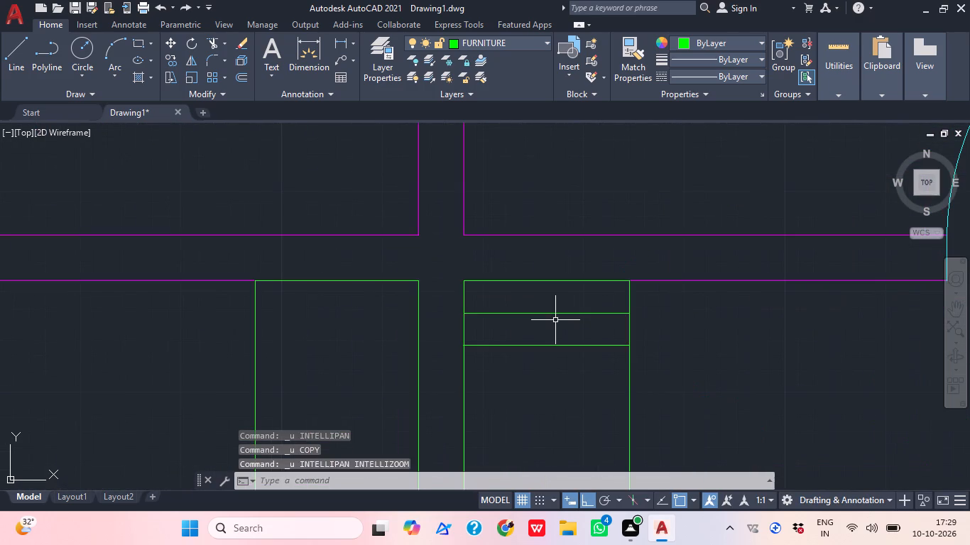
key(ctrl+z)
key(ctrl+z)
key(ctrl+z)
key(ctrl+z)
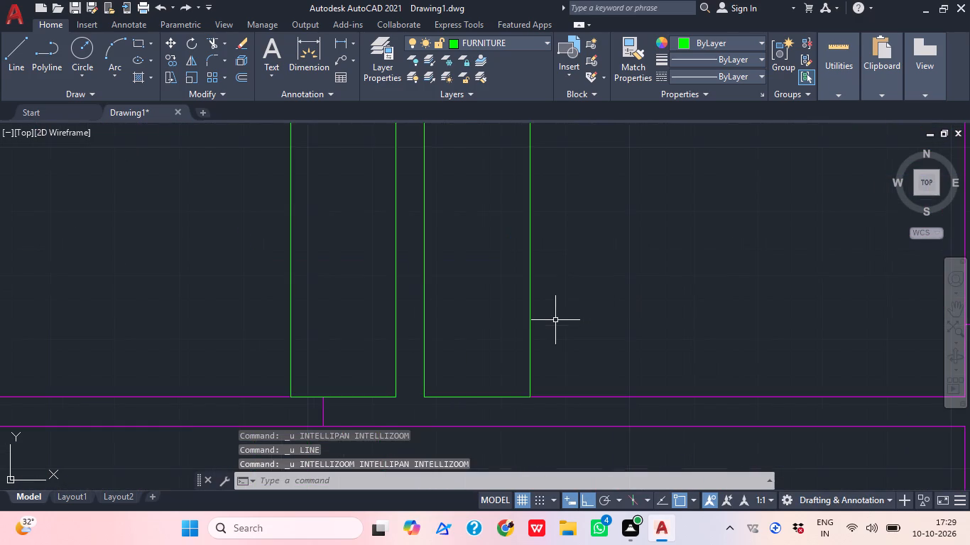
Undo both wardrobe rectangles on either side of the partition between the two small rooms.
key(ctrl+z)
scroll(555, 320, down, 1)
middle_drag(567, 326, 561, 323)
key(ctrl+z)
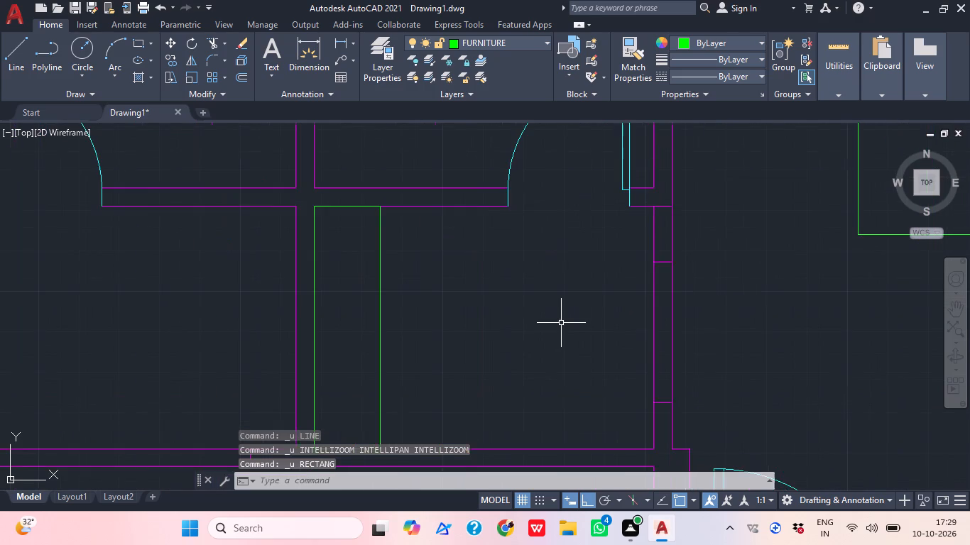
key(ctrl+z)
middle_drag(484, 343, 550, 324)
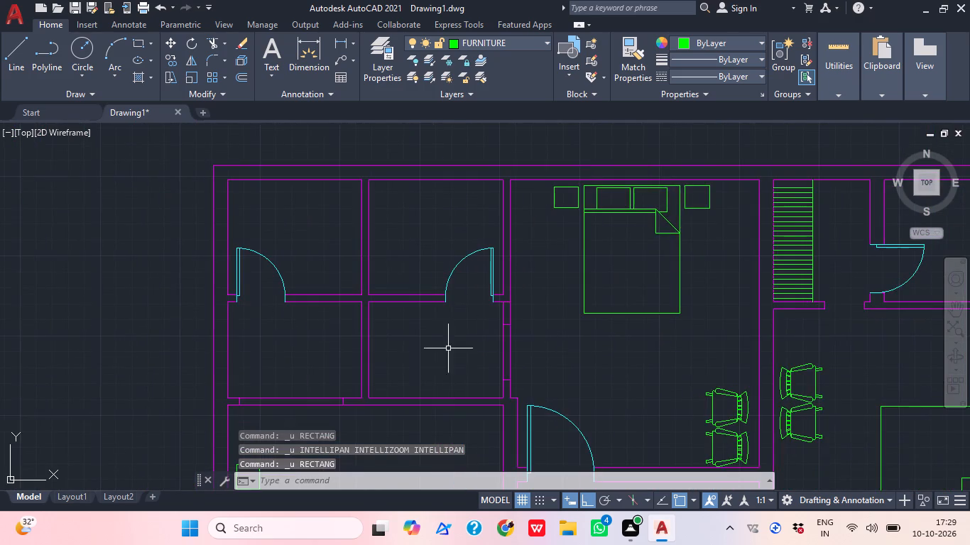
middle_drag(416, 356, 451, 346)
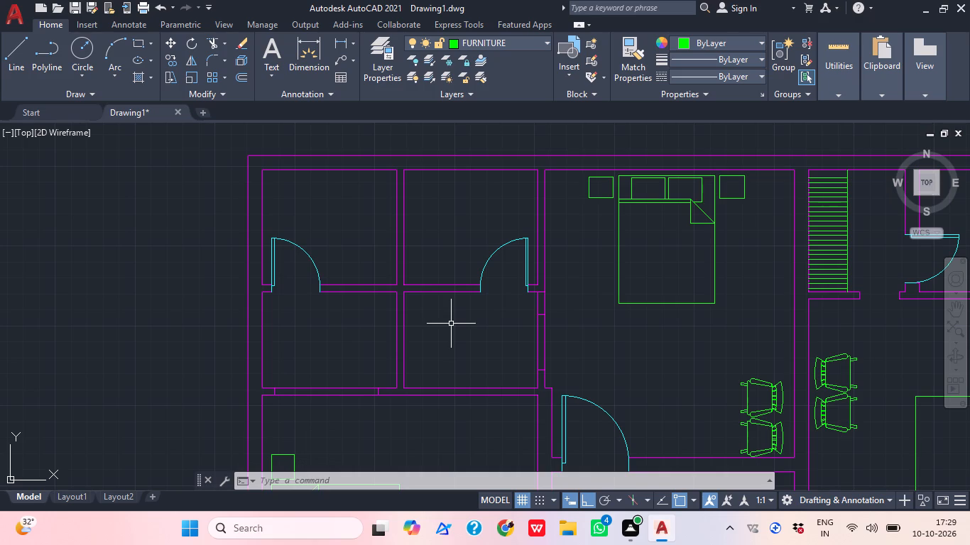
Move the opening's east end line in the wall below the western small room about 1'-5" west to narrow the opening.
scroll(369, 405, up, 3)
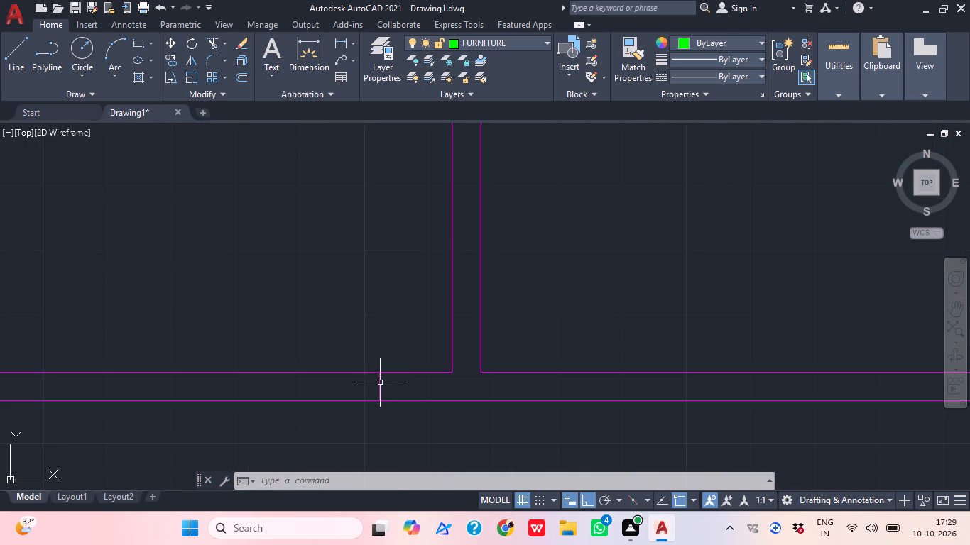
click(379, 382)
text(M)
key(space)
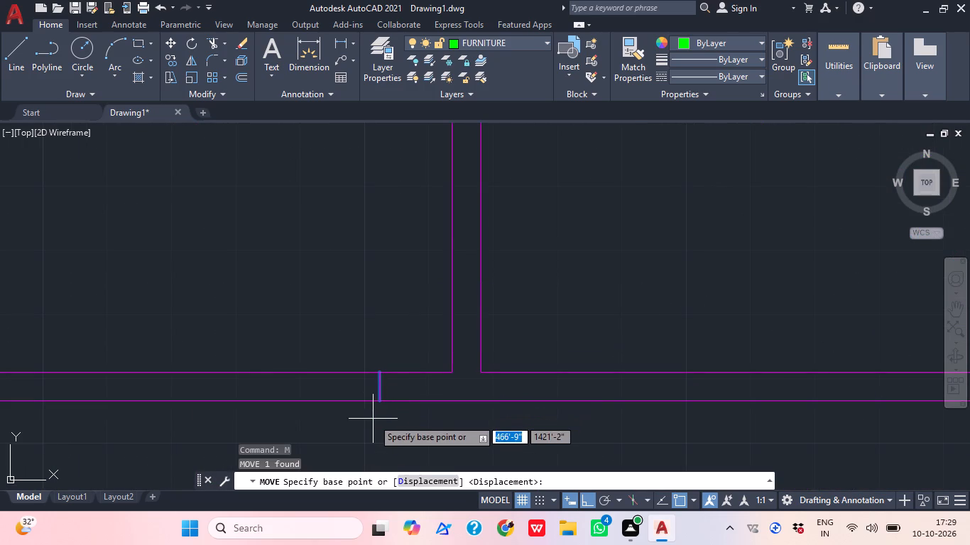
click(381, 405)
middle_drag(386, 397, 534, 358)
scroll(393, 400, down, 1)
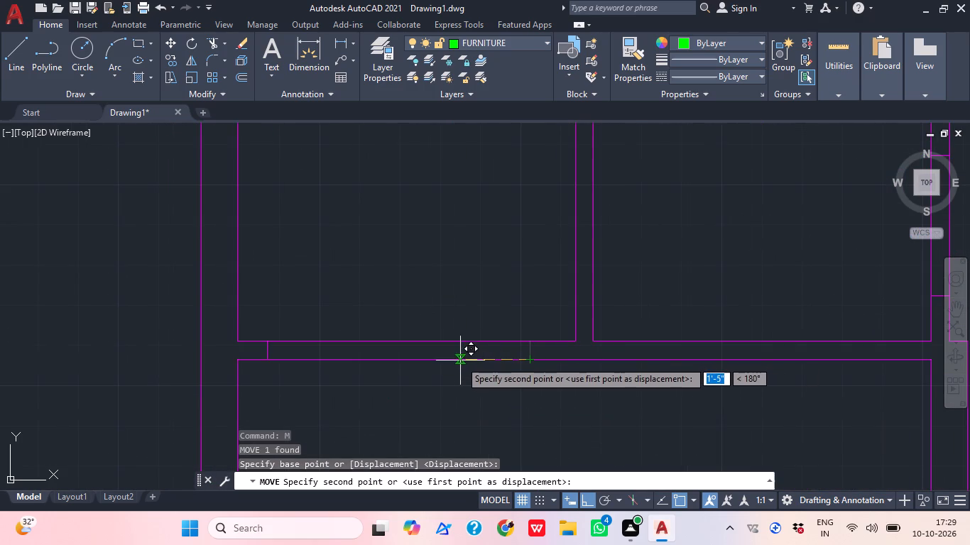
click(456, 357)
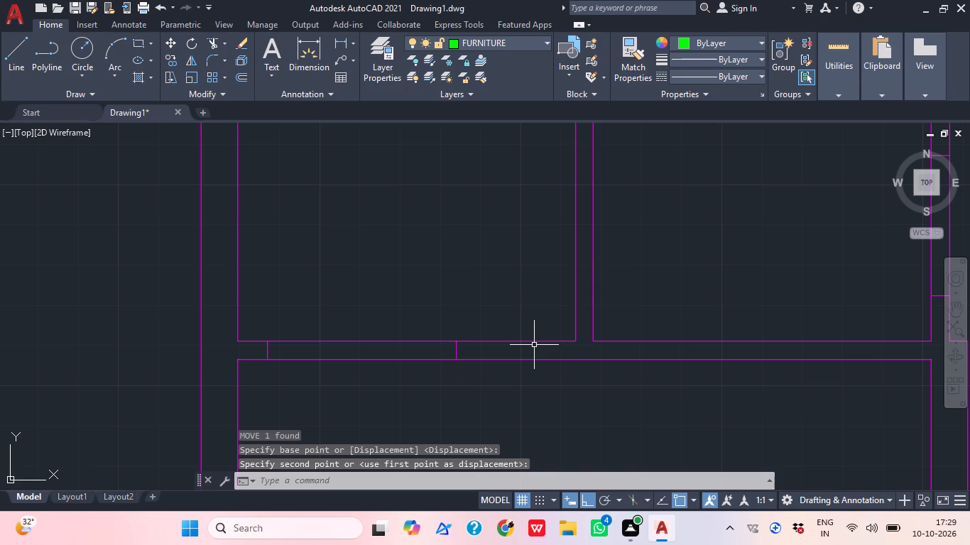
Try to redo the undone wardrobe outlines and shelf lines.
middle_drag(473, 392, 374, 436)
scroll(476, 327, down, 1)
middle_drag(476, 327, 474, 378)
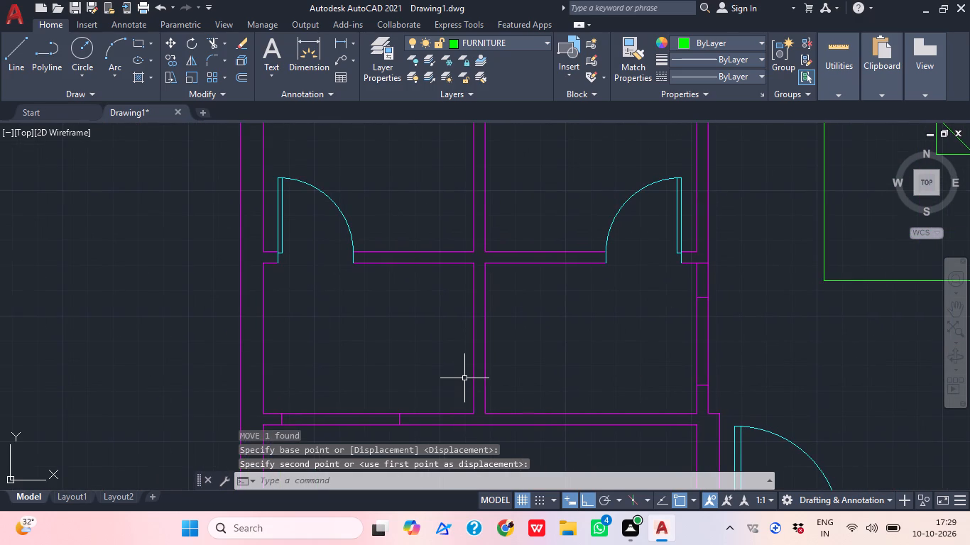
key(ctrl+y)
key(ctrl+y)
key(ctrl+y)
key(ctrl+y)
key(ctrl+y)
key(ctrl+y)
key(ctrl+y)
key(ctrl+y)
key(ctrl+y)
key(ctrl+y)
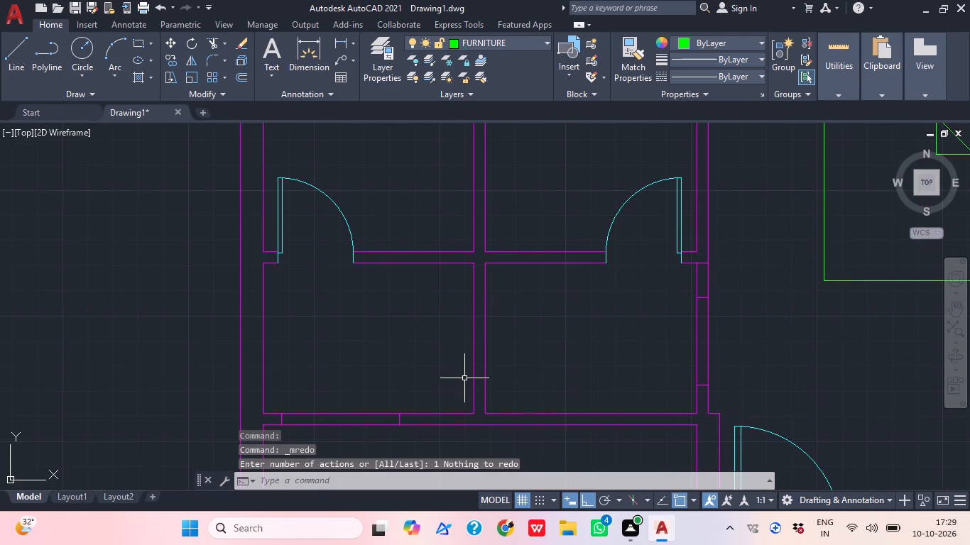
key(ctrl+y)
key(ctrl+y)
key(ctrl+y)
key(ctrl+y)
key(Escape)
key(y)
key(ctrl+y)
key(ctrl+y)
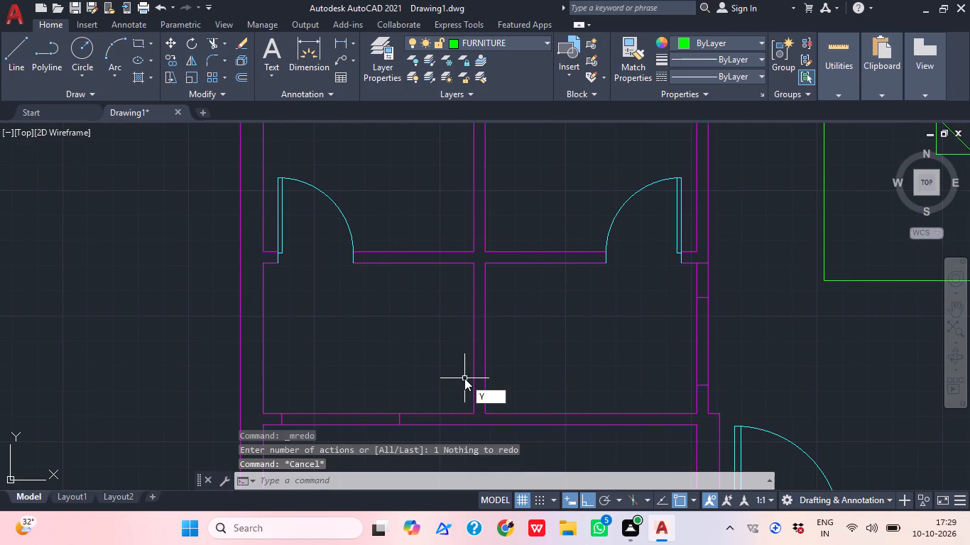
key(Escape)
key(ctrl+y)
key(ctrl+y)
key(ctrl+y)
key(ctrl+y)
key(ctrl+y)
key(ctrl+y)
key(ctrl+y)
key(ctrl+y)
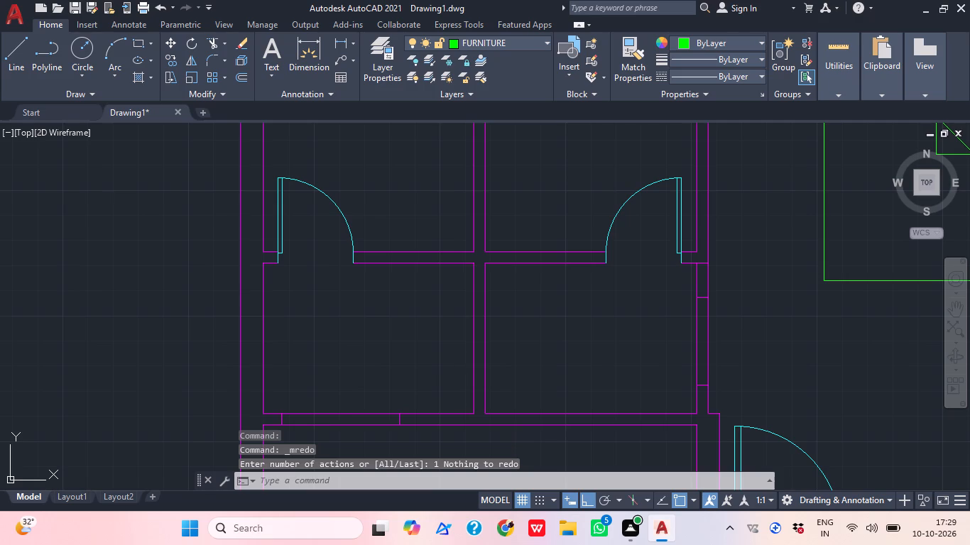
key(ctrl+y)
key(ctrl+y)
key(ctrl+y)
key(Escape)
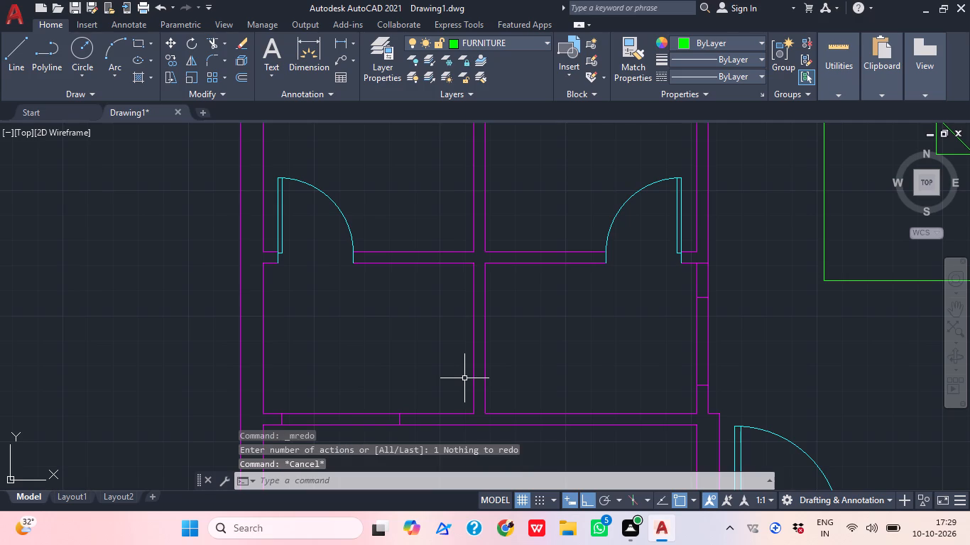
Examine the overall floor plan, from the small rooms and bedrooms to the living areas and the spare furniture beside it.
scroll(496, 384, down, 2)
middle_drag(535, 369, 453, 324)
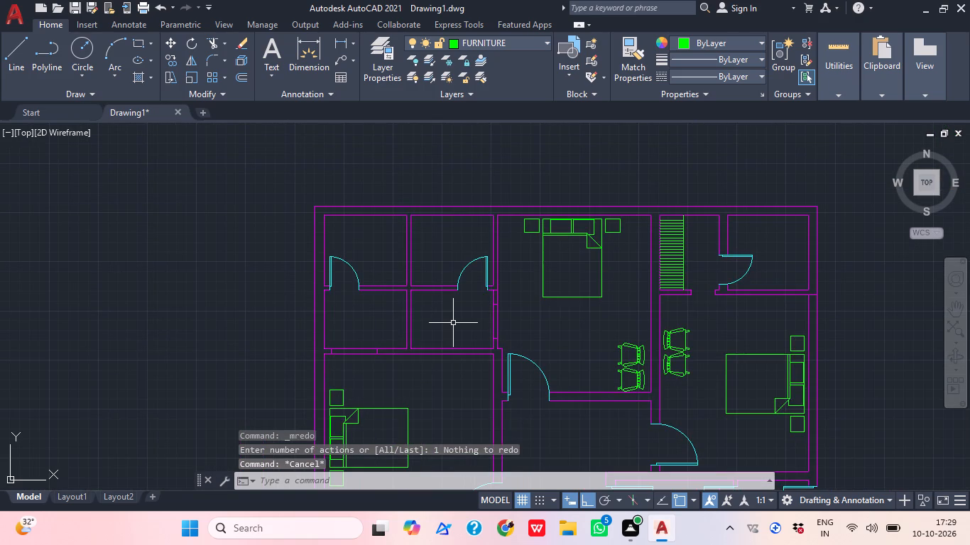
scroll(444, 300, down, 1)
middle_click(444, 300)
middle_drag(413, 354, 408, 282)
middle_drag(432, 351, 410, 287)
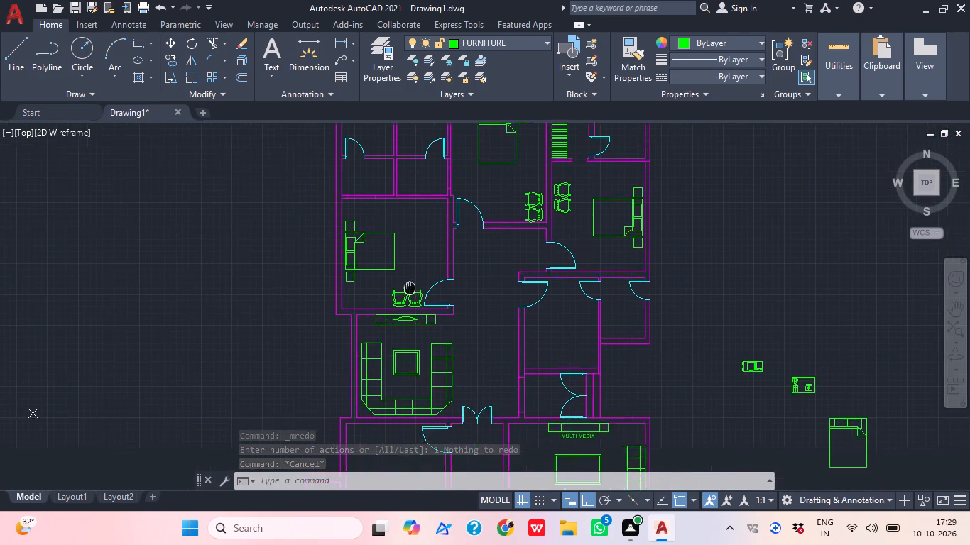
middle_drag(410, 287, 403, 304)
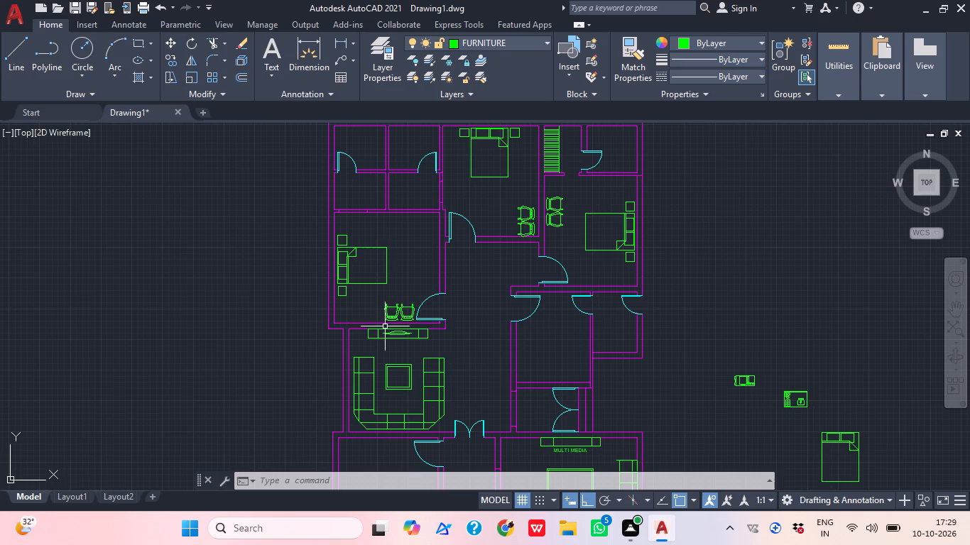
middle_drag(486, 307, 378, 268)
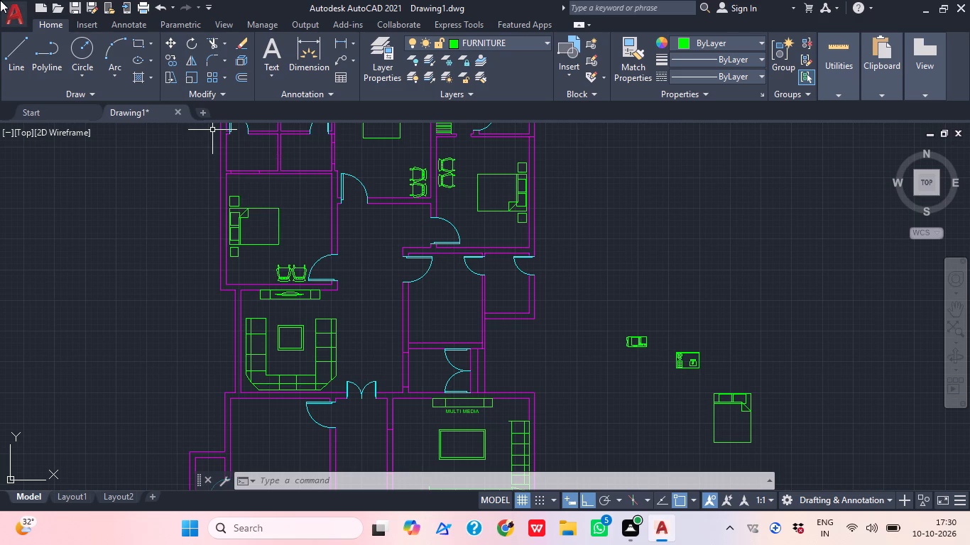
scroll(410, 211, down, 2)
middle_drag(408, 229, 420, 312)
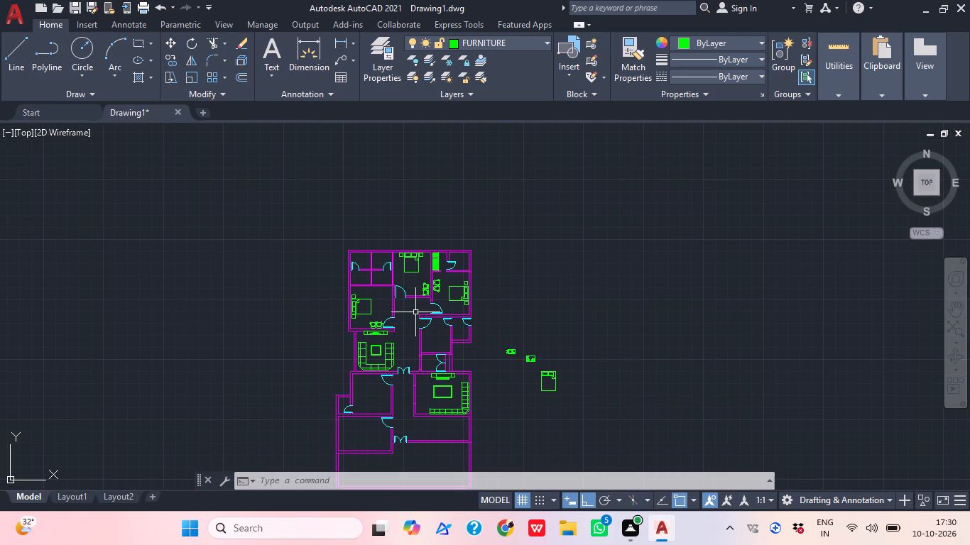
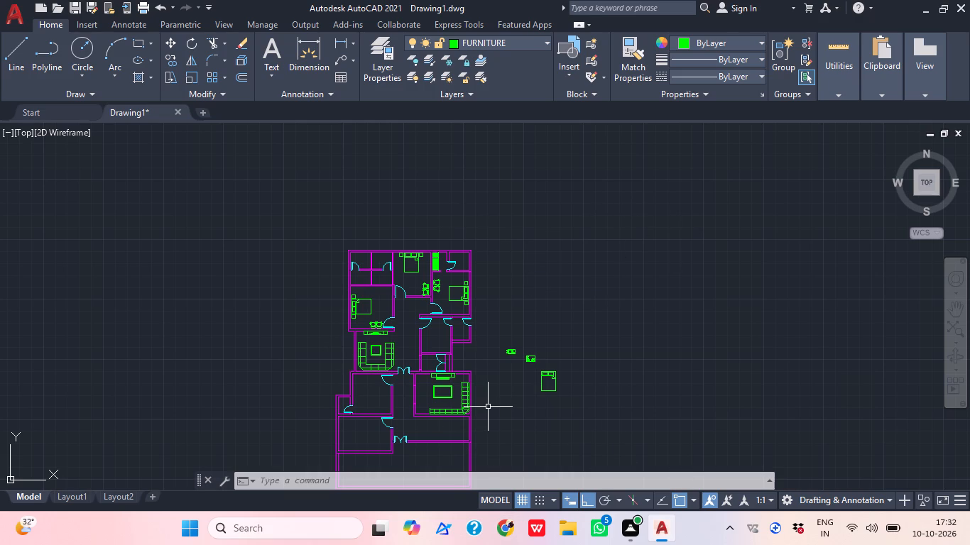
Draw a furniture rectangle about 3'-3" by 6'-8" in the southeast corner of the room west of the multimedia room.
middle_drag(388, 404, 388, 380)
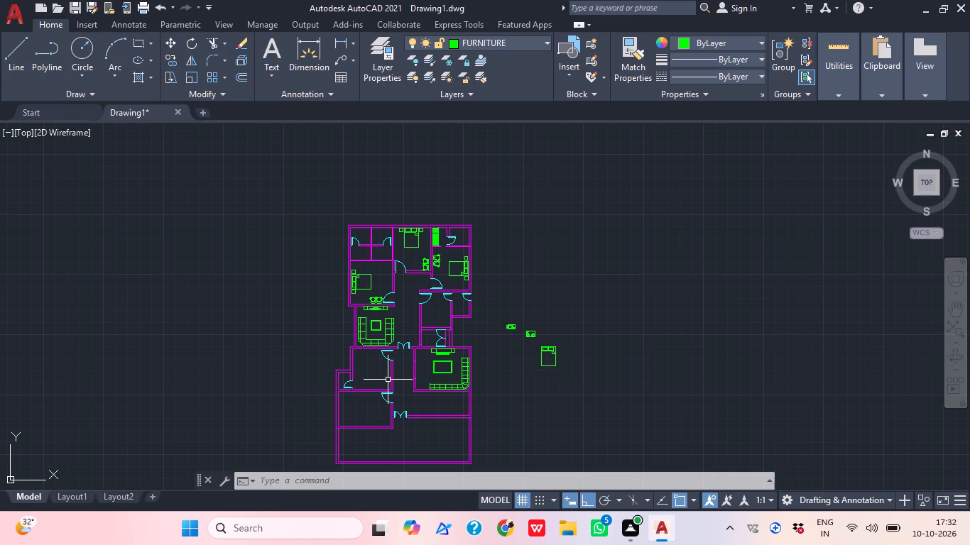
scroll(378, 364, up, 2)
middle_drag(378, 376, 360, 367)
text(REC)
key(space)
middle_drag(378, 359, 366, 357)
scroll(378, 359, up, 1)
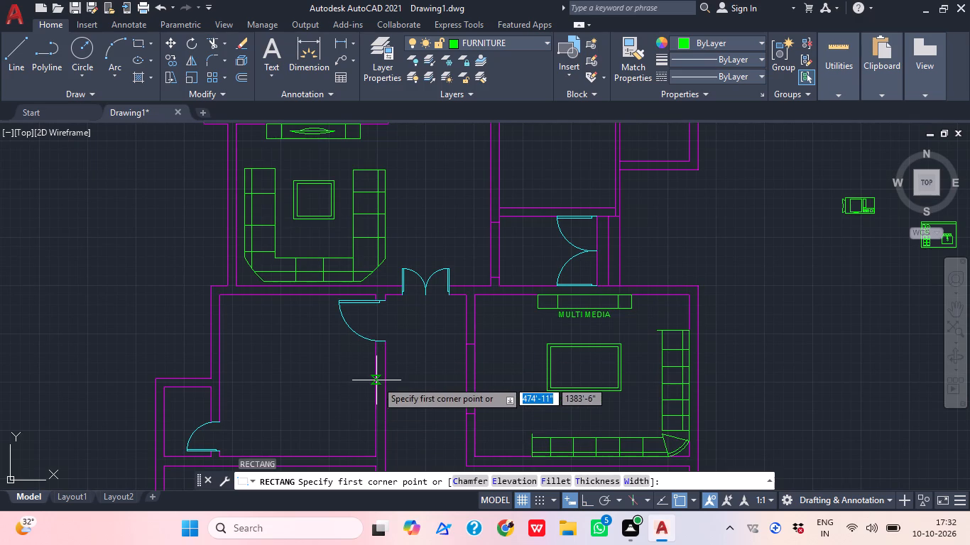
click(376, 380)
middle_drag(334, 414, 344, 372)
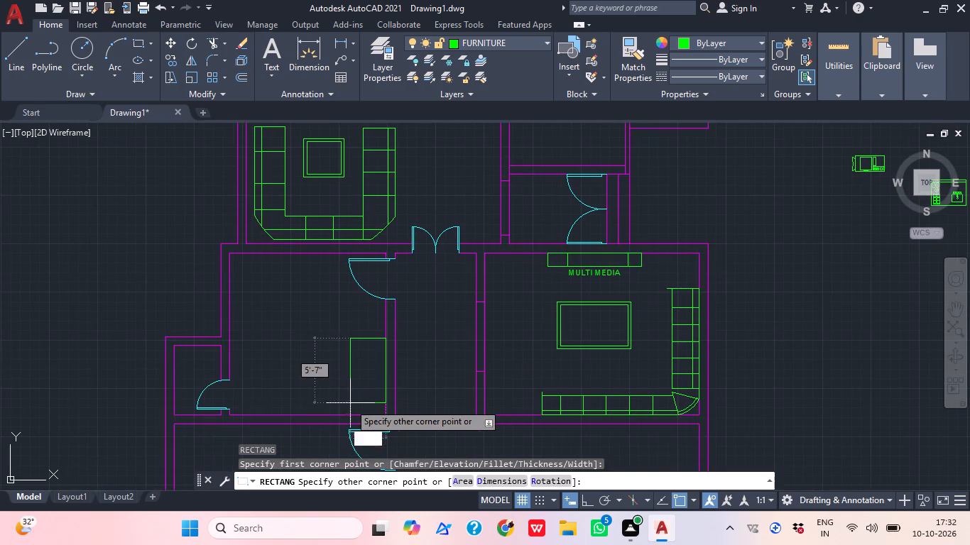
scroll(342, 402, up, 1)
middle_drag(343, 405, 331, 360)
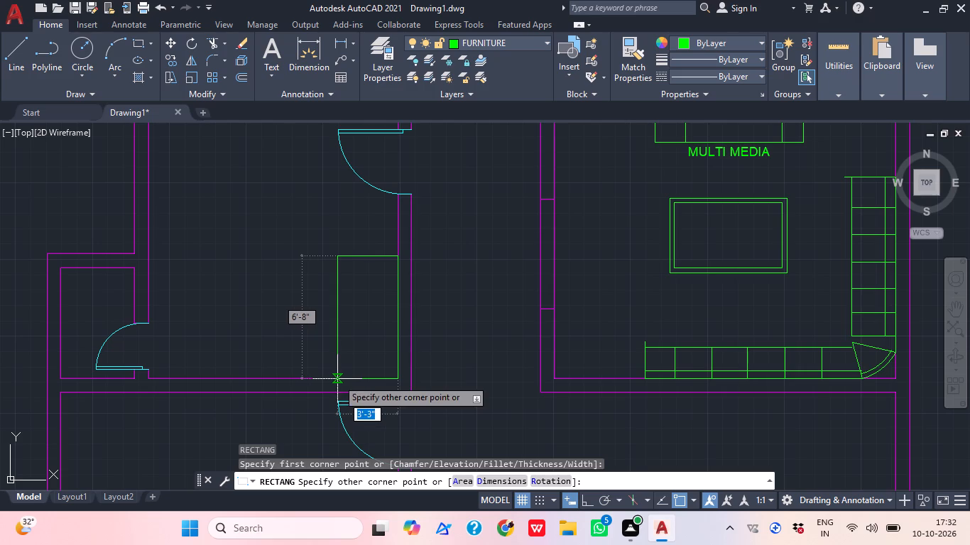
click(337, 379)
middle_click(347, 380)
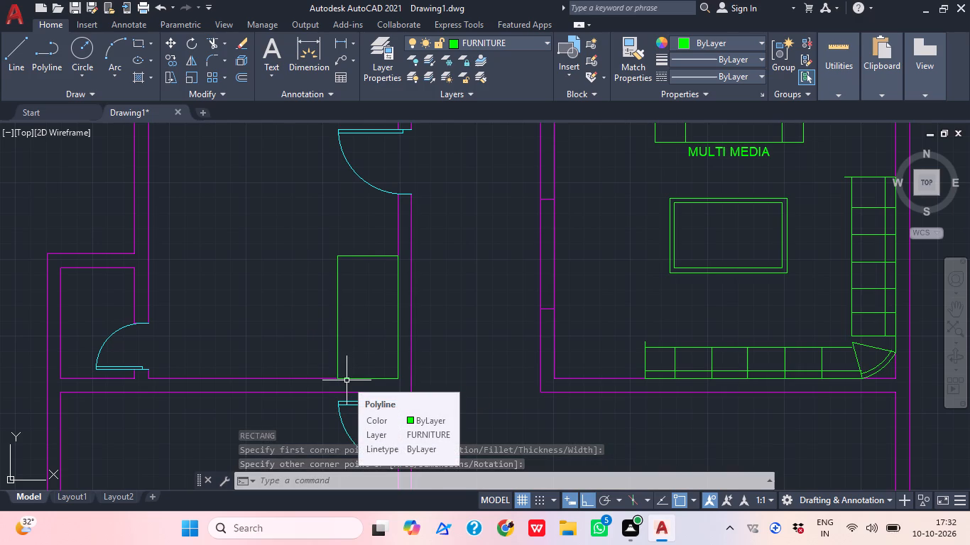
Draw the outline of a low unit about 5' long along the south wall, running west from the tall rectangle.
text(L)
key(space)
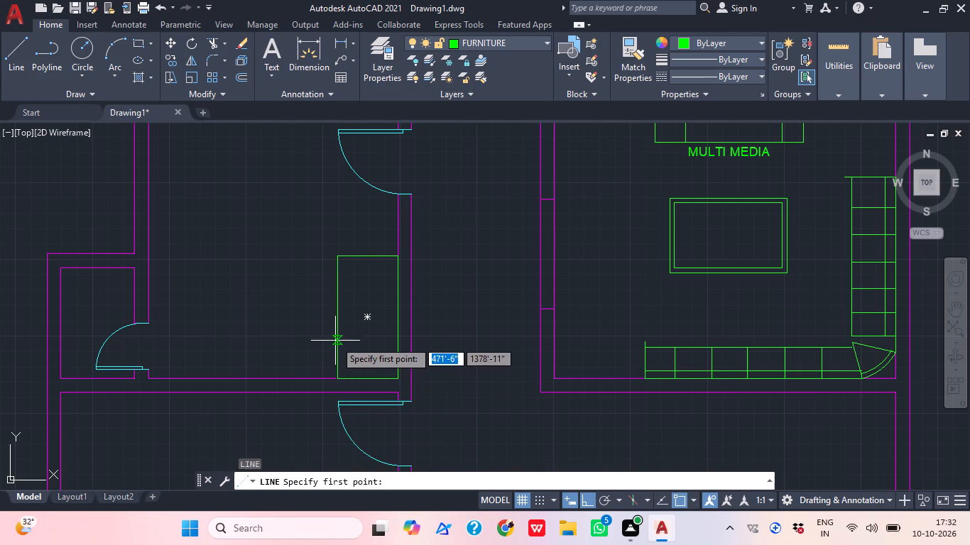
click(339, 339)
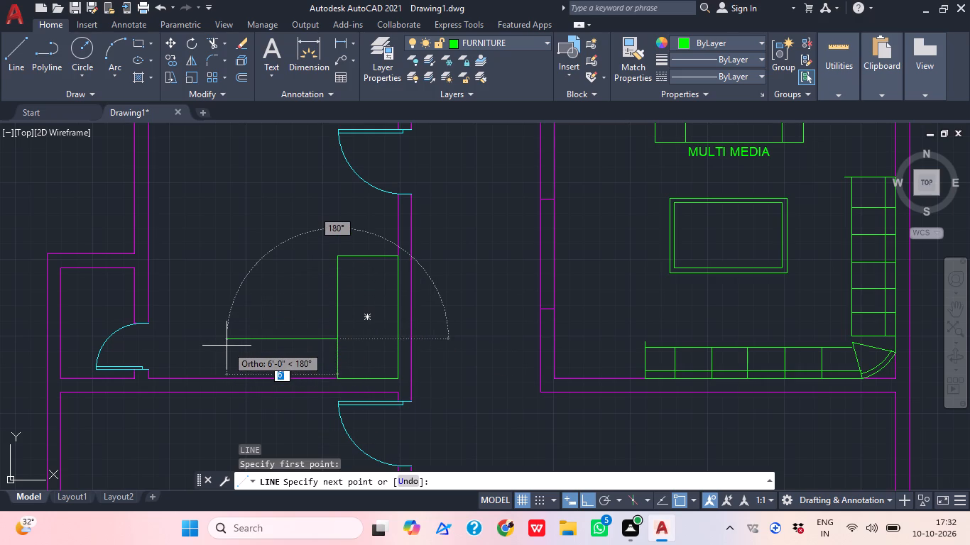
click(244, 338)
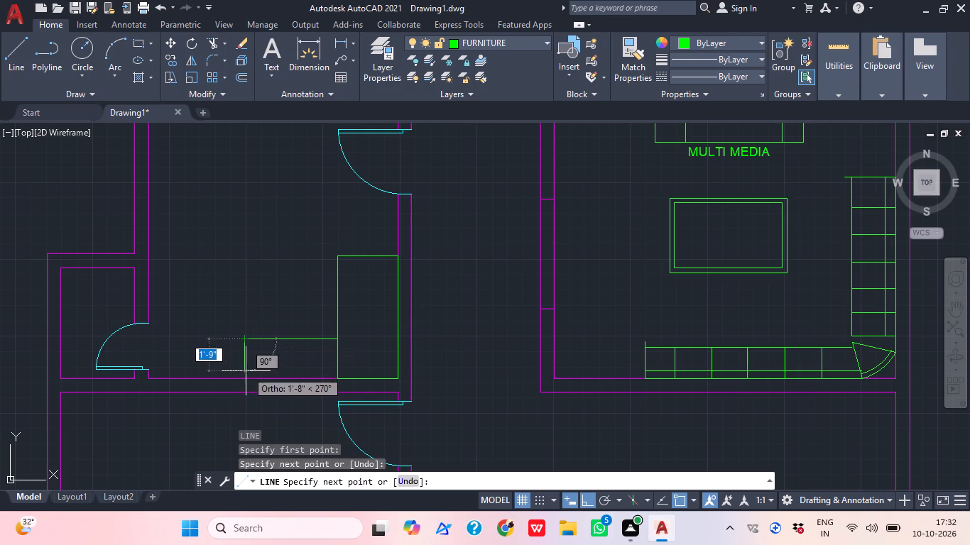
click(243, 375)
key(Escape)
middle_drag(278, 363, 253, 365)
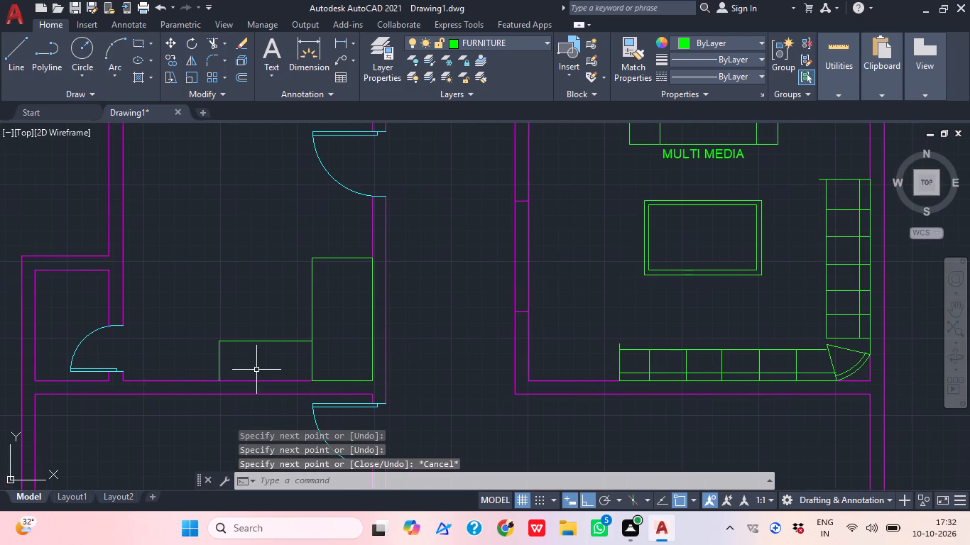
Draw two small rectangles side by side inside the low unit, each about 1'-8" wide.
scroll(258, 371, up, 1)
text(REC)
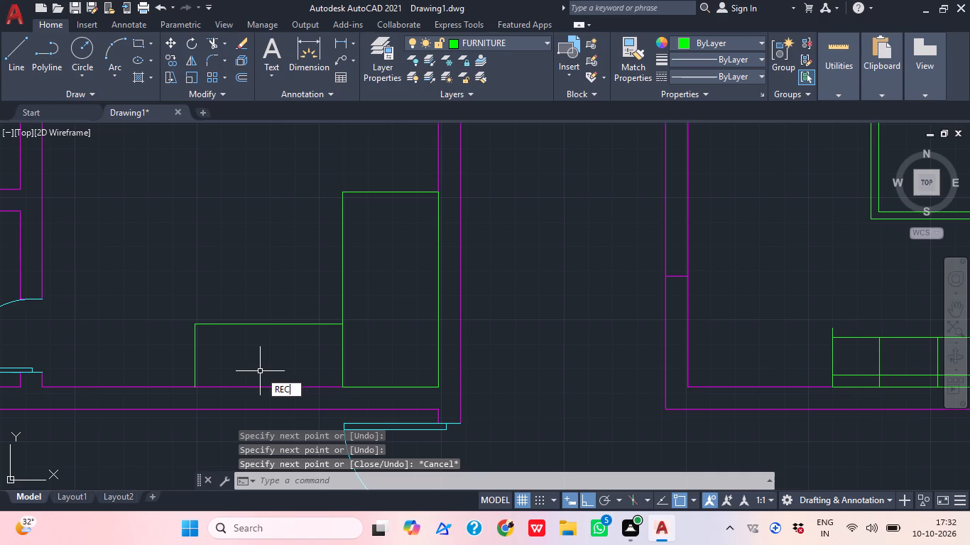
key(space)
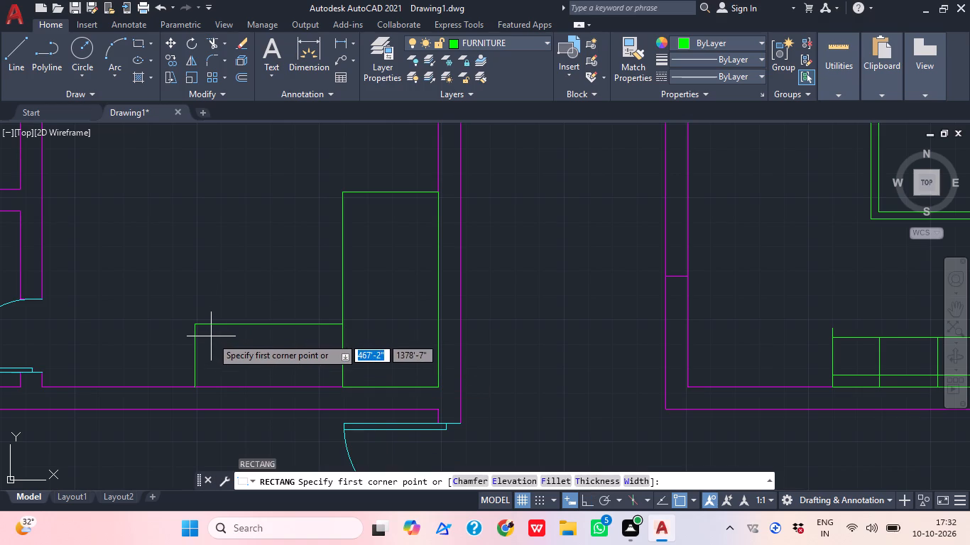
click(212, 337)
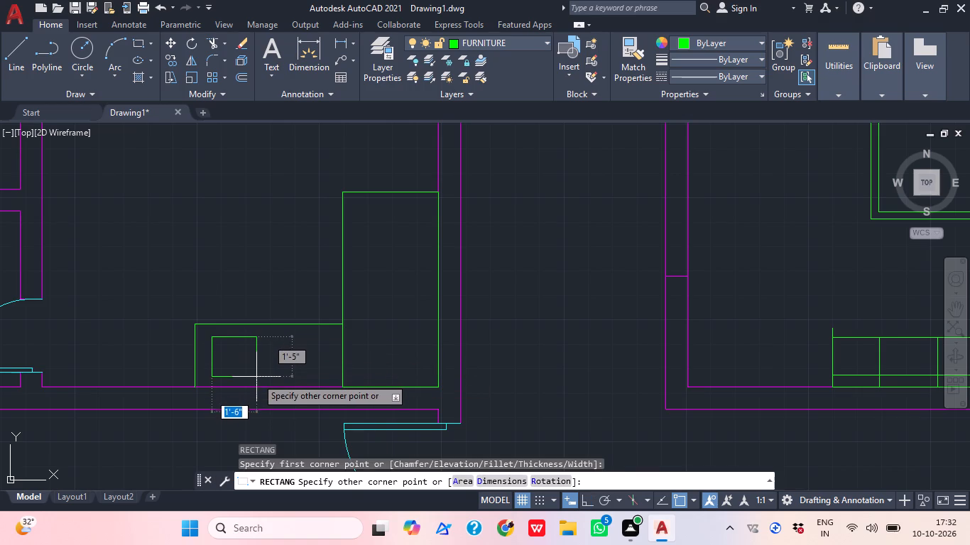
scroll(257, 383, up, 1)
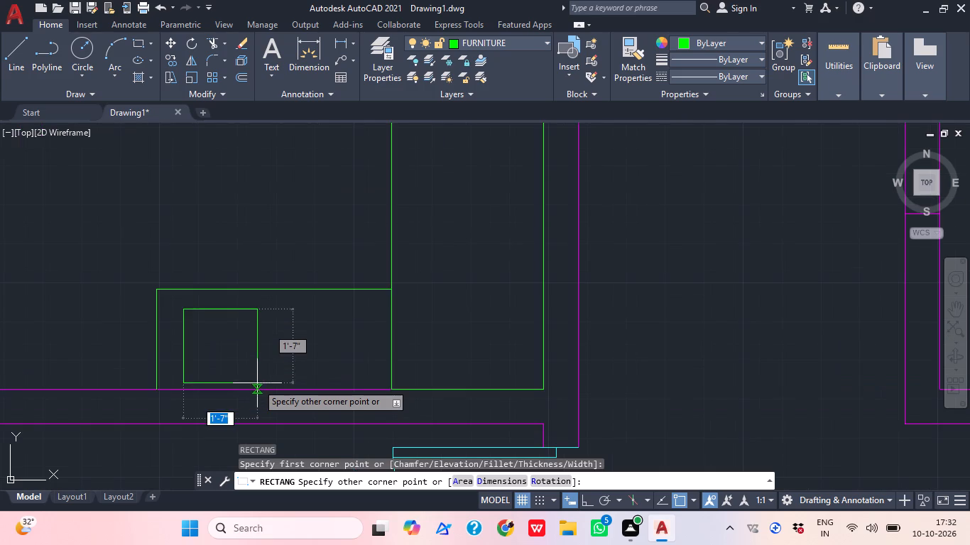
click(260, 375)
middle_drag(283, 369, 246, 374)
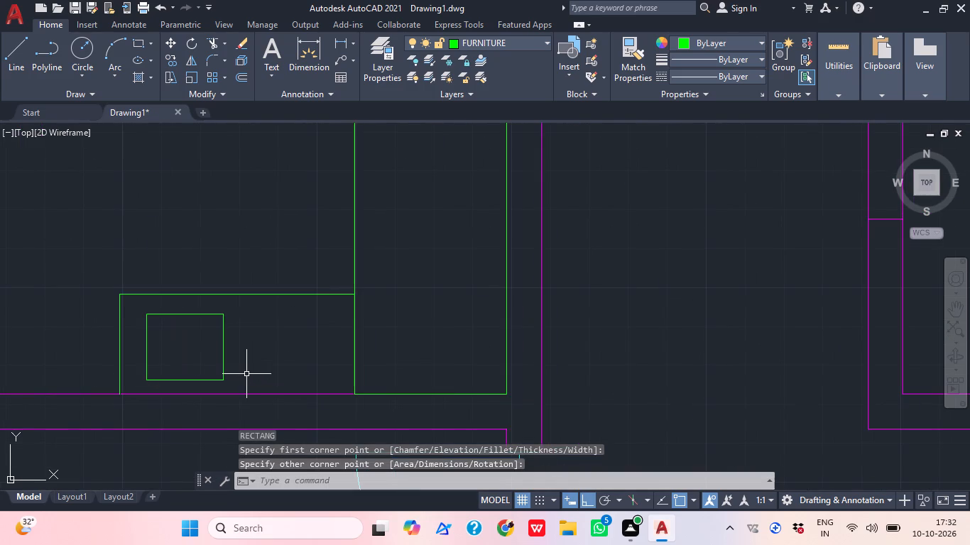
text(RE)
text(C)
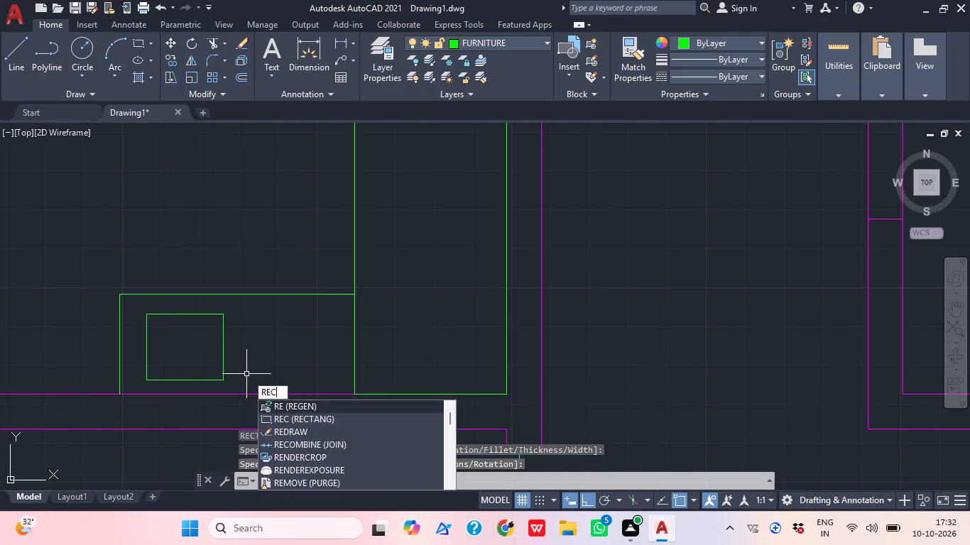
key(space)
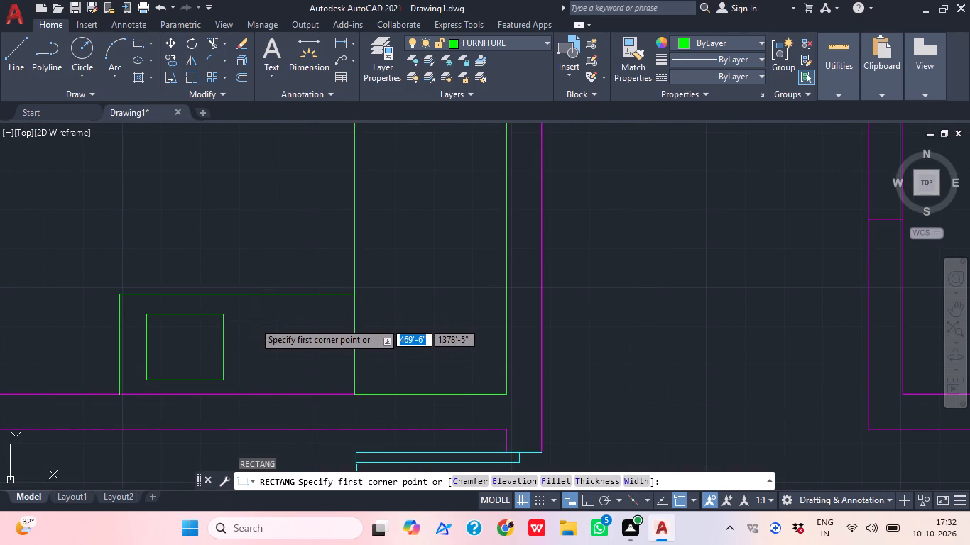
click(250, 317)
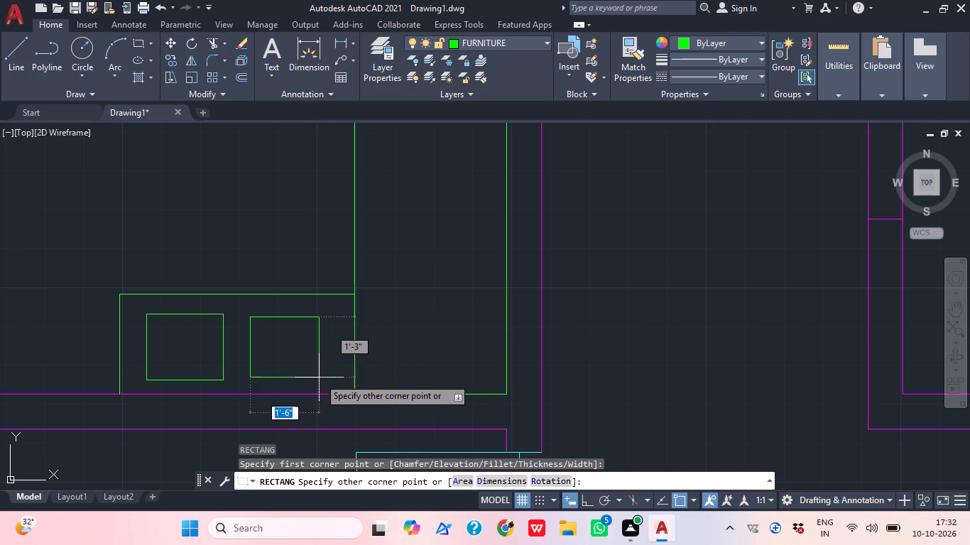
click(332, 378)
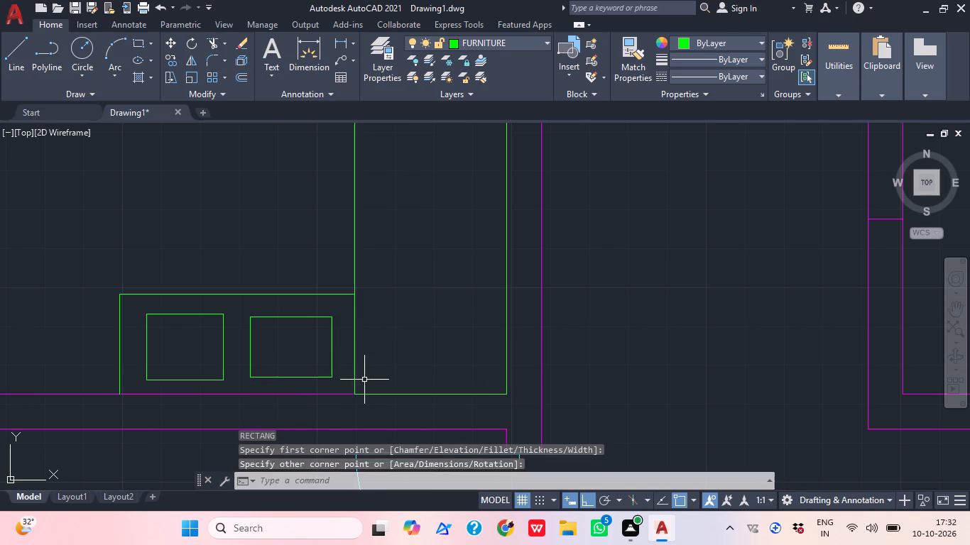
Draw a rectangle about 1'-4" by 1'-2" in the lower west corner inside the tall rectangle.
middle_drag(368, 382, 293, 399)
text(REC)
key(space)
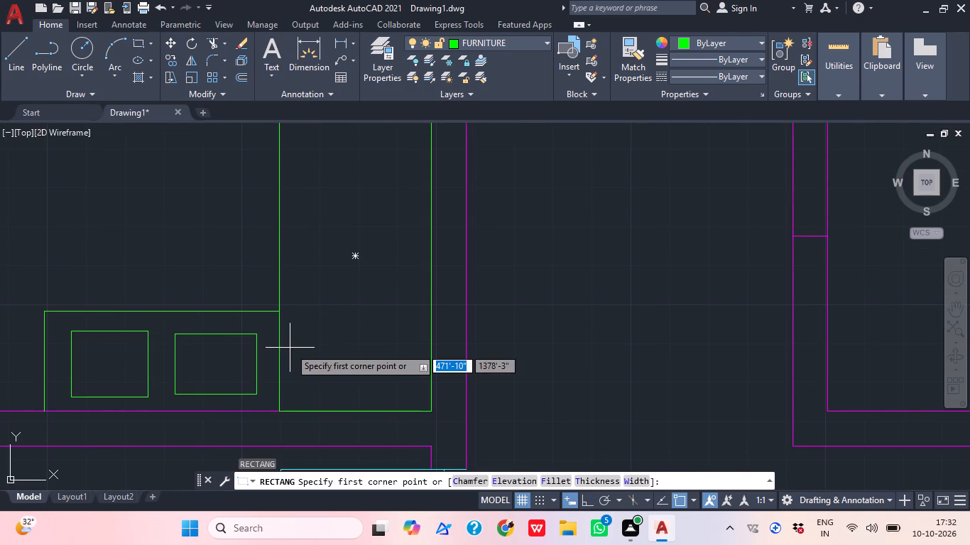
click(278, 353)
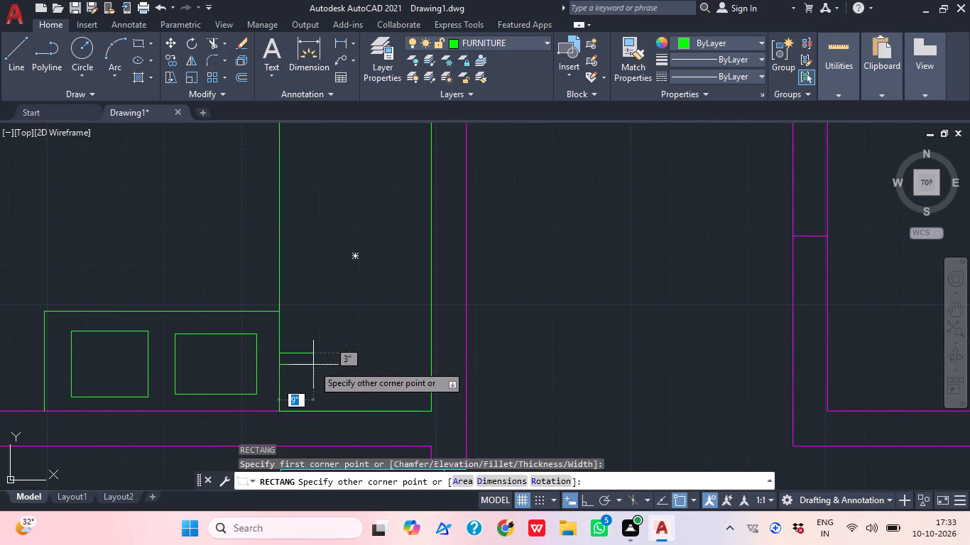
click(342, 409)
middle_drag(346, 386, 358, 456)
middle_click(309, 404)
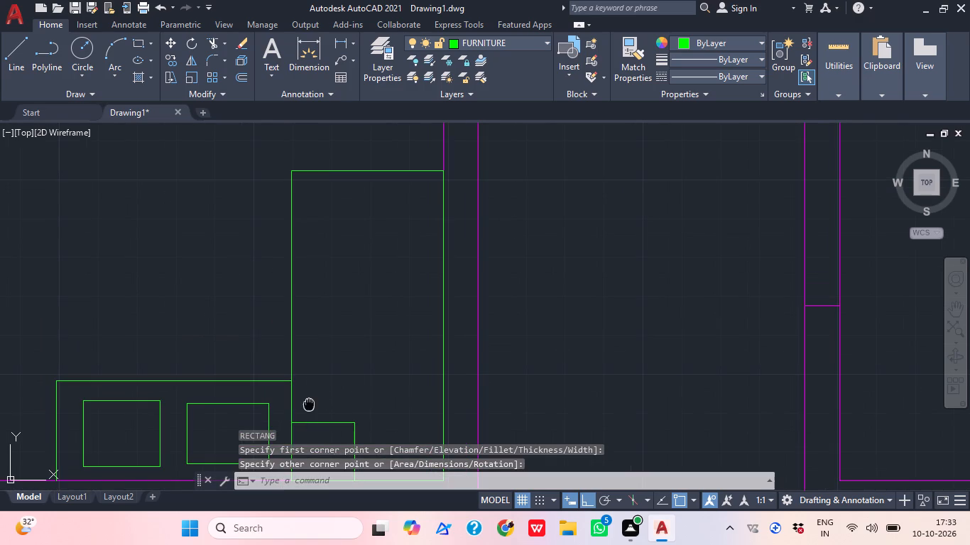
With Ortho off, draw a triangle of lines at the inner corner where the low unit meets the tall rectangle, its diagonal about 1'-6".
text(L)
key(space)
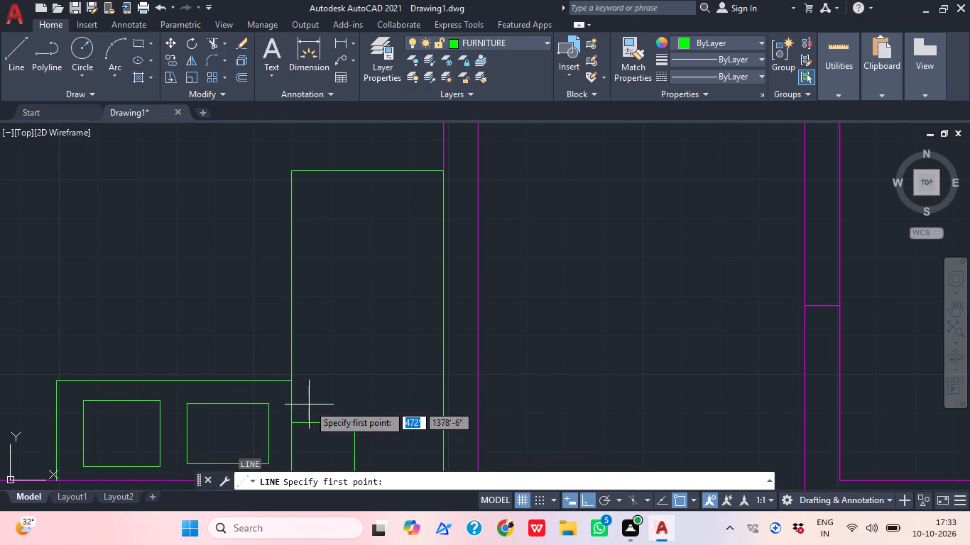
click(233, 380)
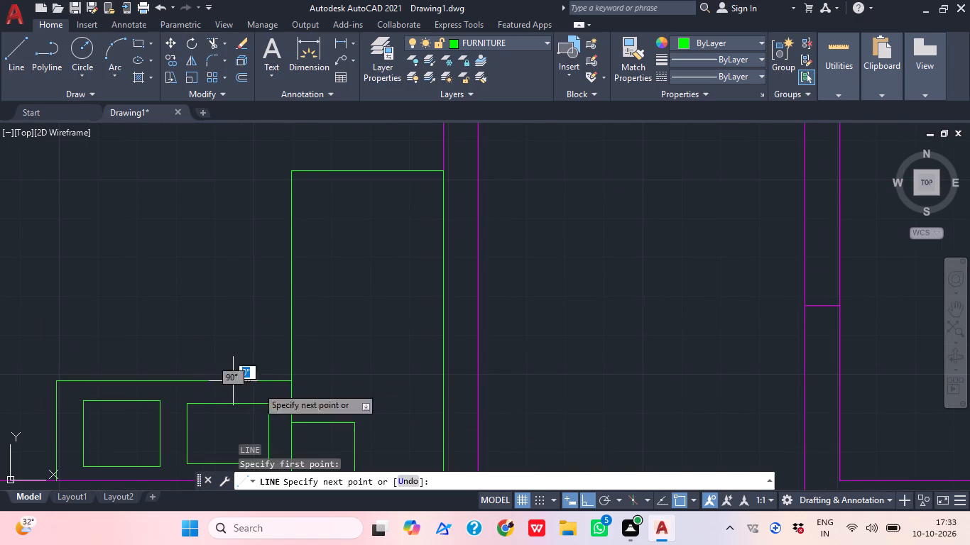
click(582, 497)
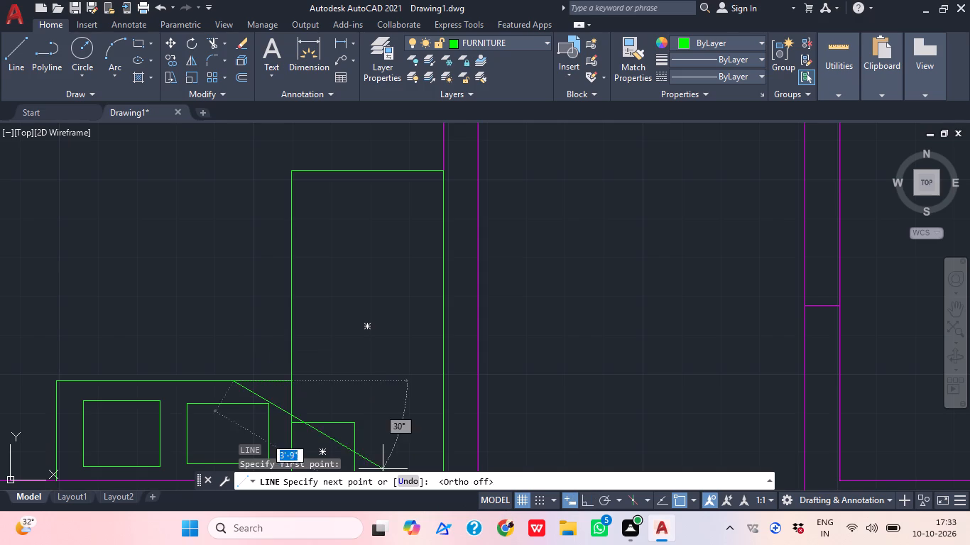
click(290, 341)
middle_drag(332, 366, 337, 380)
key(Escape)
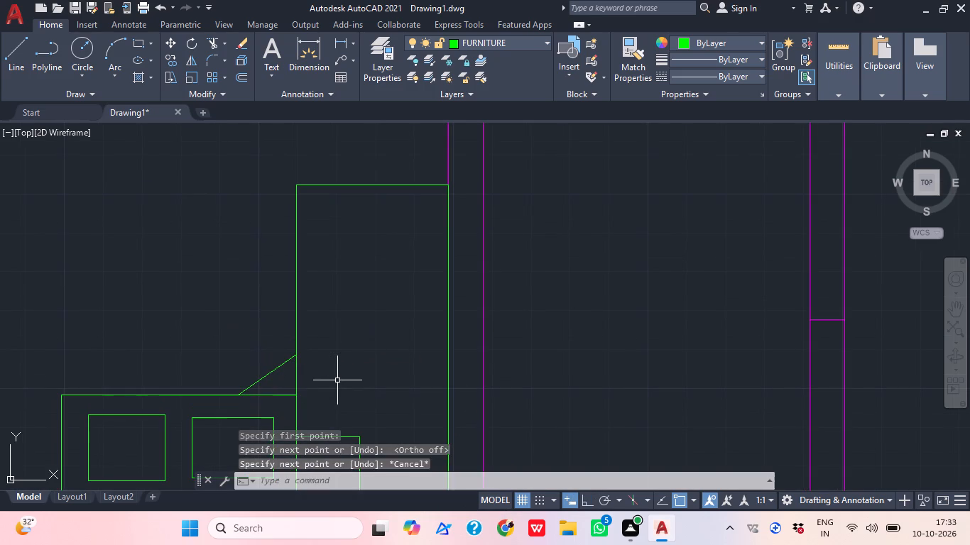
text(L)
key(space)
click(242, 400)
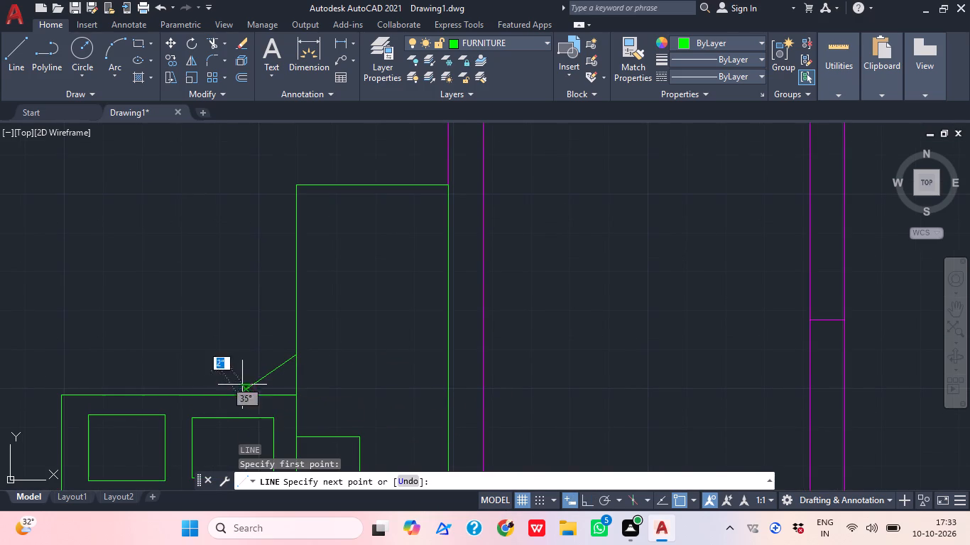
click(232, 332)
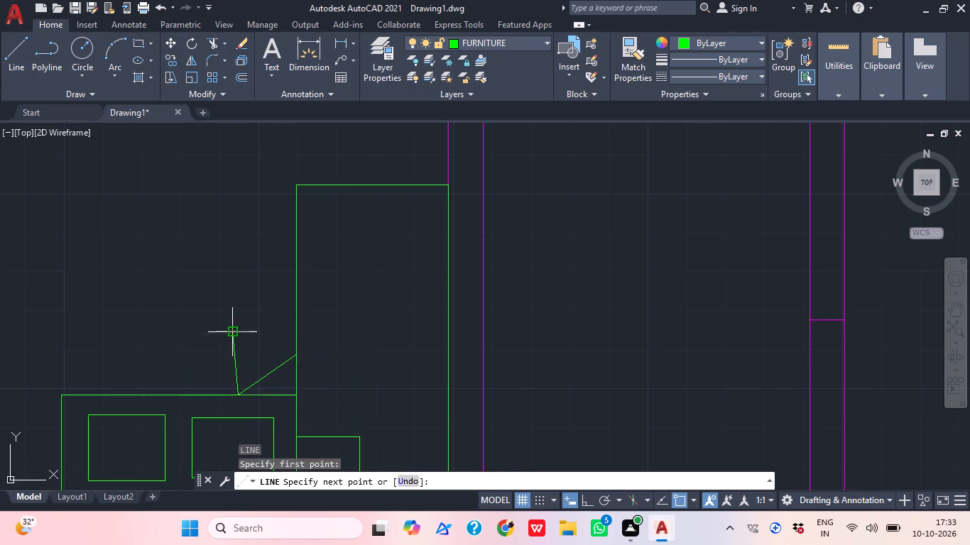
click(295, 352)
key(Escape)
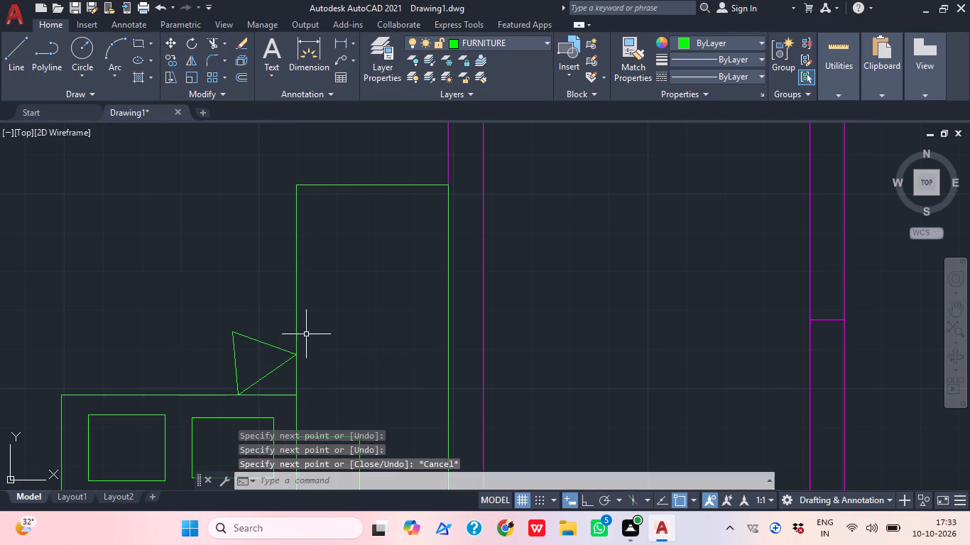
Trim the low unit's upper edge between the triangle and the tall rectangle.
scroll(327, 357, down, 2)
middle_click(334, 380)
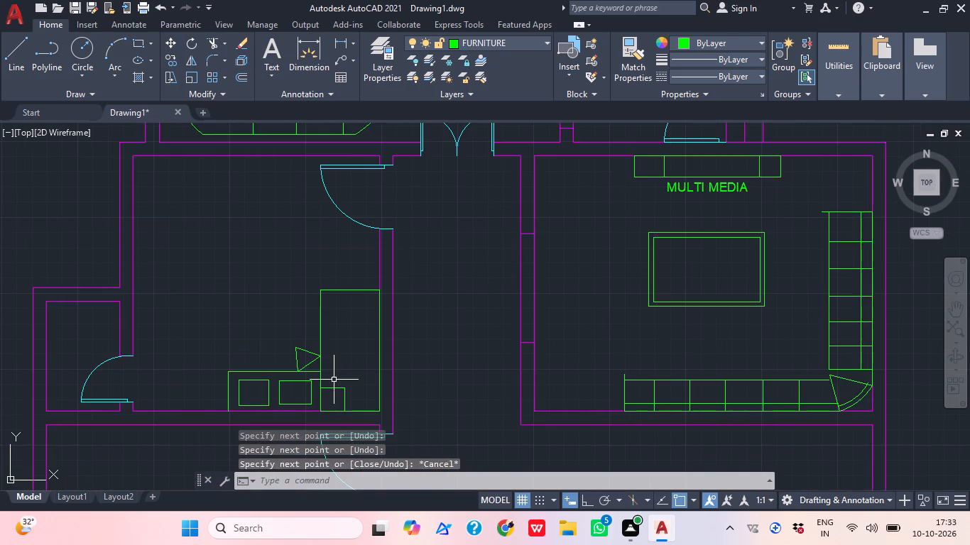
scroll(322, 381, up, 1)
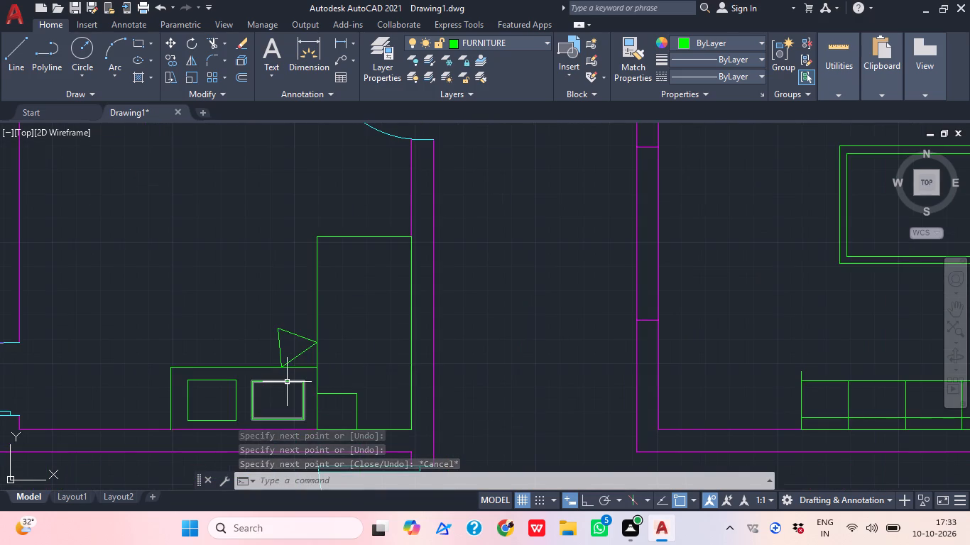
middle_drag(290, 384, 316, 425)
text(TR)
key(space)
scroll(317, 417, up, 2)
click(322, 407)
click(332, 387)
key(Escape)
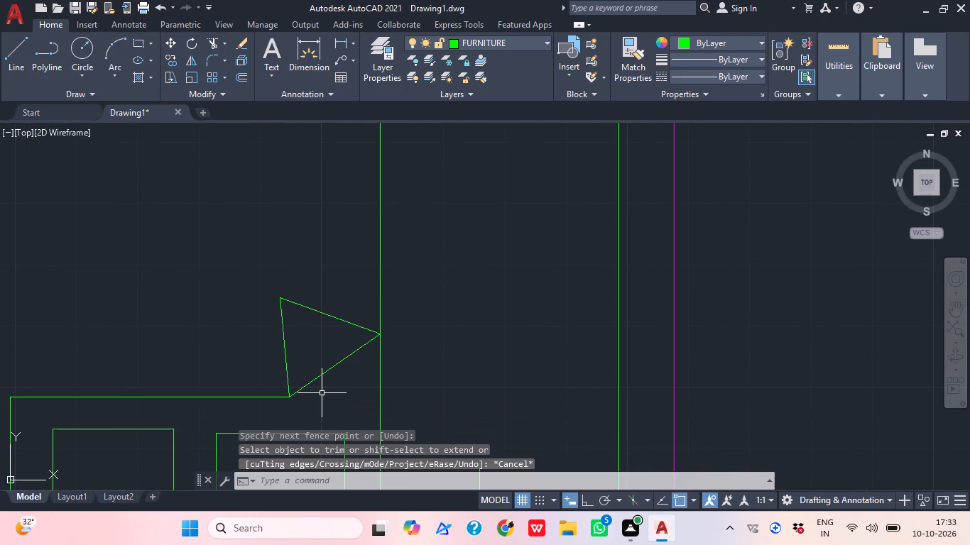
Copy the two rocking chairs from the northeast bedroom to the west side of the room west of the multimedia room.
scroll(322, 393, down, 2)
middle_drag(361, 395, 373, 393)
scroll(378, 382, down, 3)
middle_drag(378, 382, 378, 373)
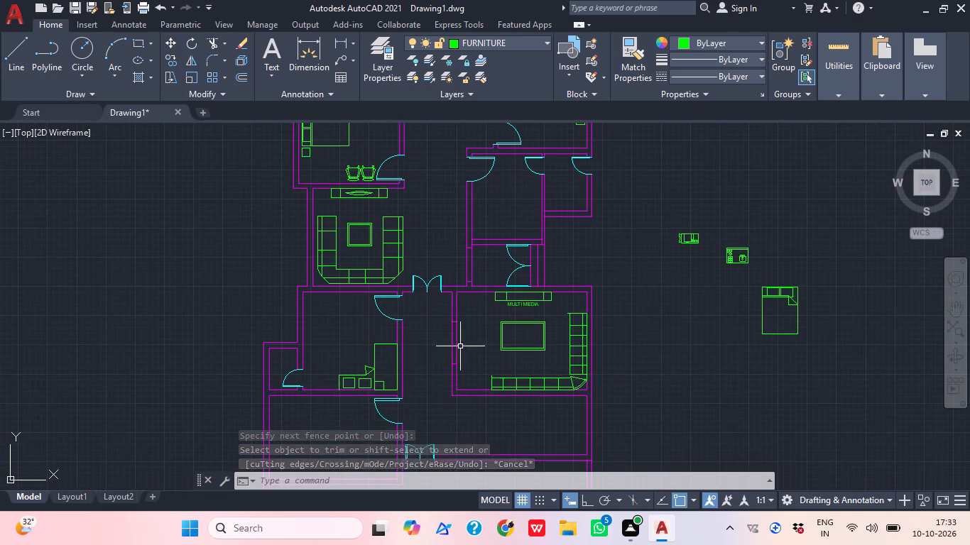
middle_drag(460, 354, 448, 426)
scroll(482, 219, down, 1)
middle_drag(482, 219, 383, 285)
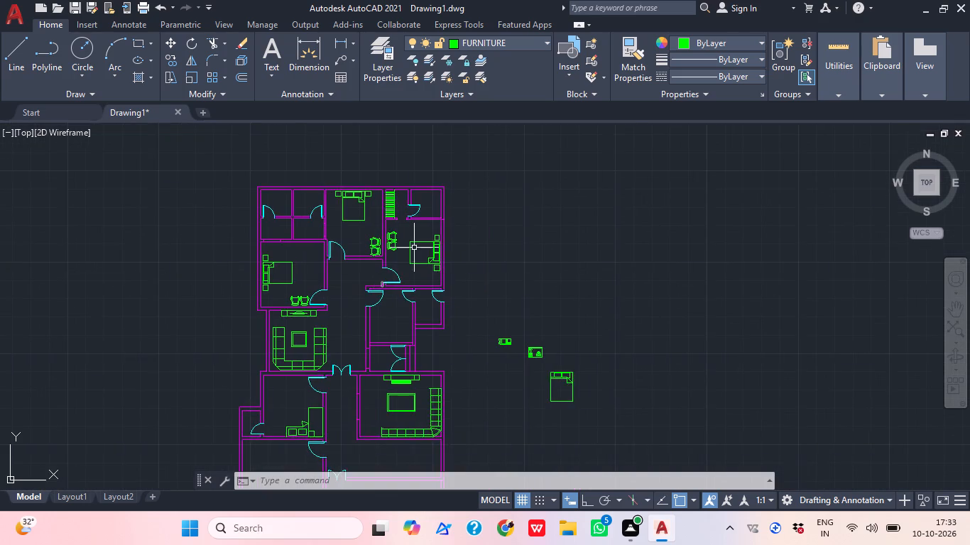
scroll(418, 242, up, 4)
click(354, 266)
click(323, 221)
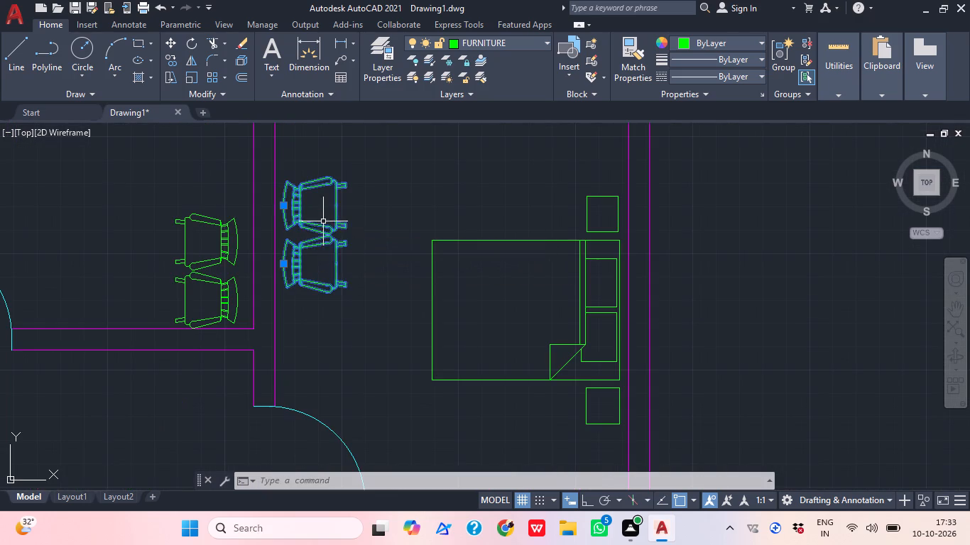
text(CO)
key(space)
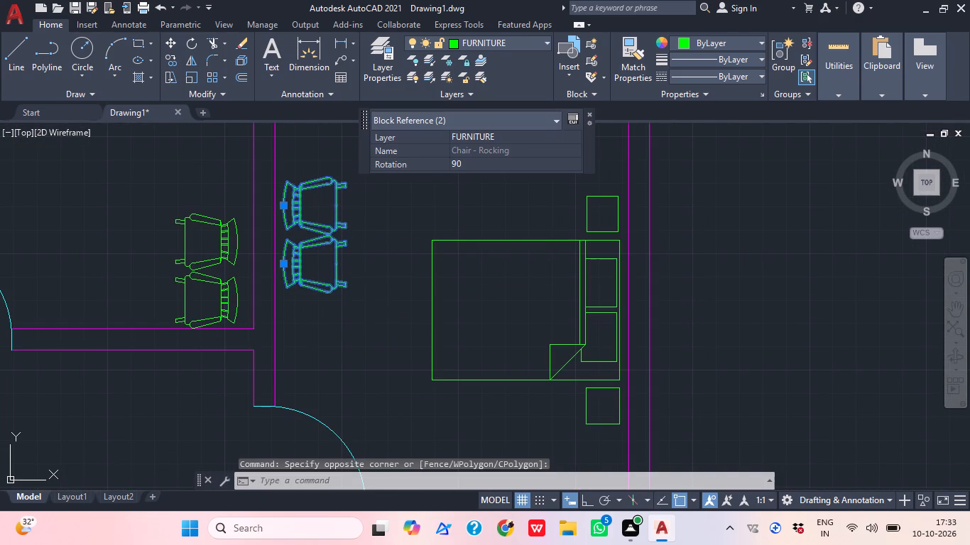
click(323, 225)
scroll(479, 228, down, 3)
scroll(334, 377, down, 1)
middle_drag(336, 376, 357, 347)
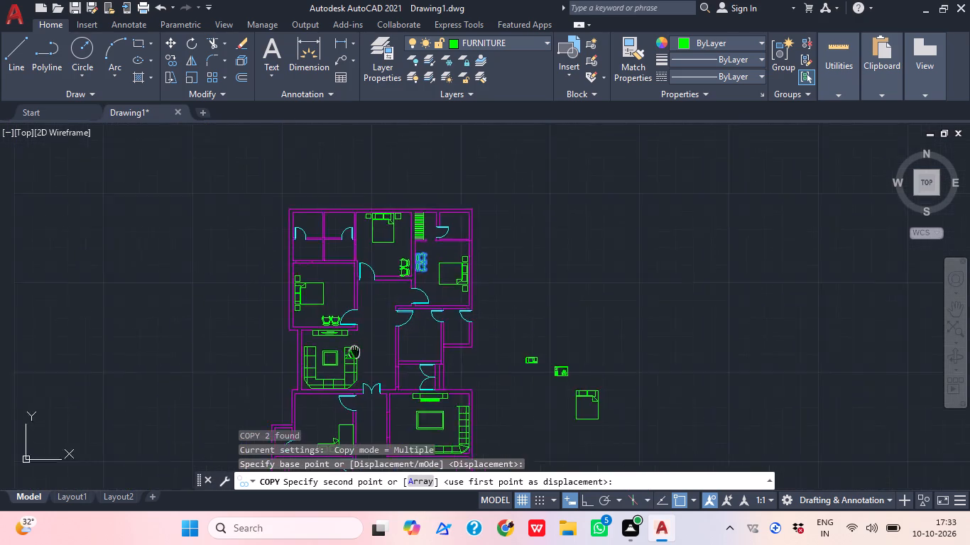
middle_drag(357, 347, 391, 281)
scroll(364, 334, up, 2)
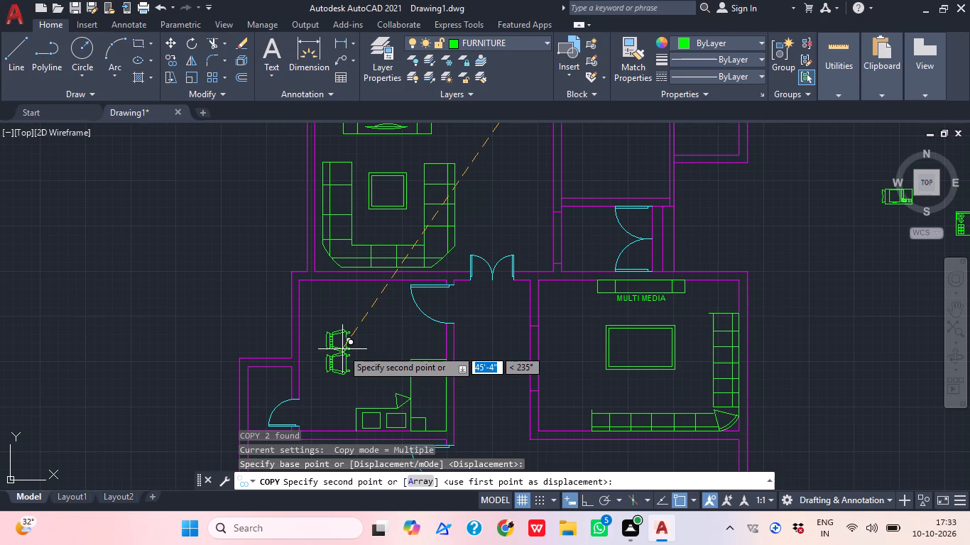
scroll(342, 349, up, 1)
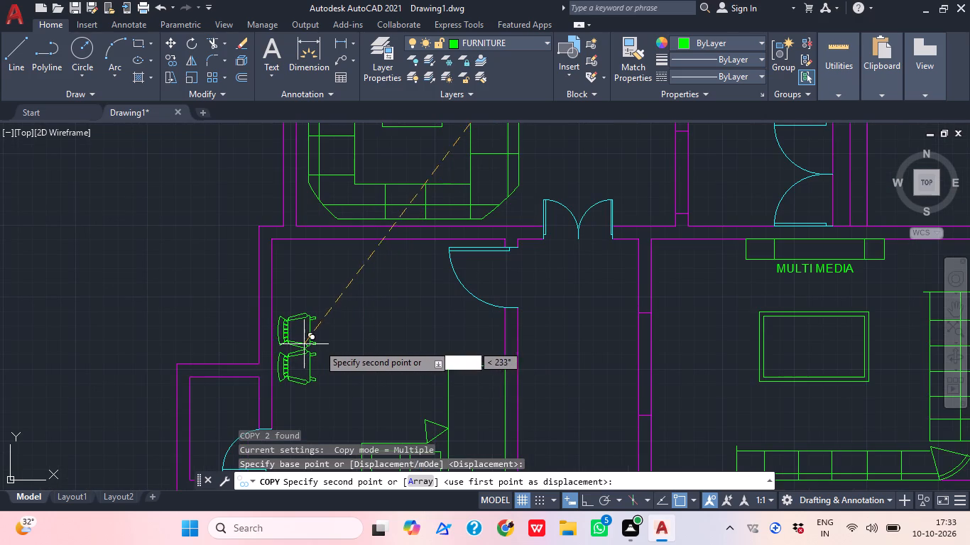
click(305, 344)
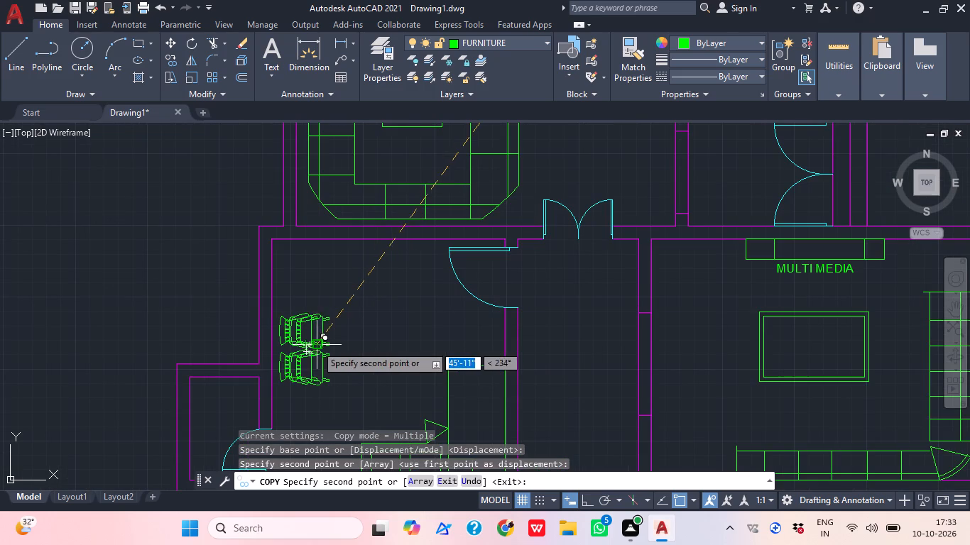
key(Escape)
With Ortho on, move the northern copied chair about 1'-2" north, away from the other copied chair.
scroll(316, 345, up, 2)
drag(316, 345, 305, 341)
click(250, 328)
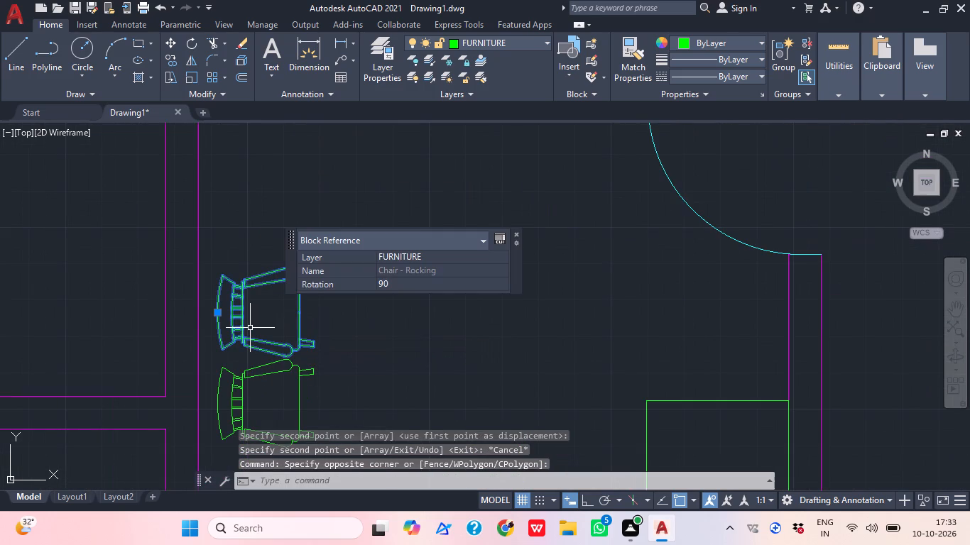
text(M)
key(space)
click(261, 326)
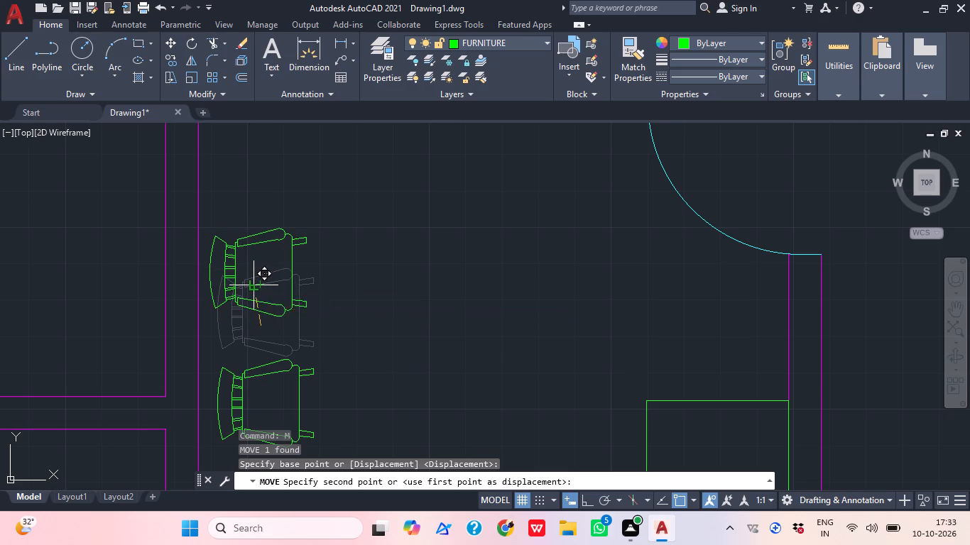
scroll(254, 283, up, 1)
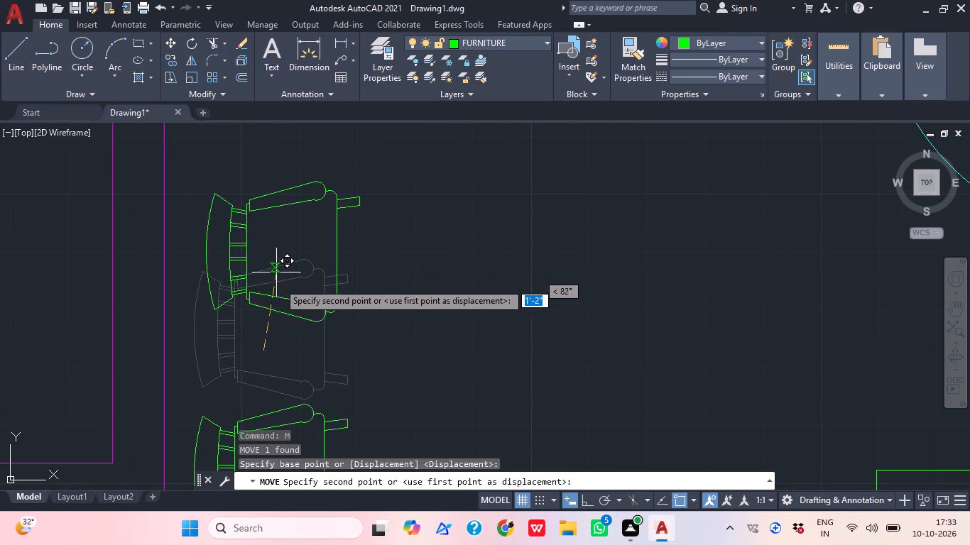
click(582, 497)
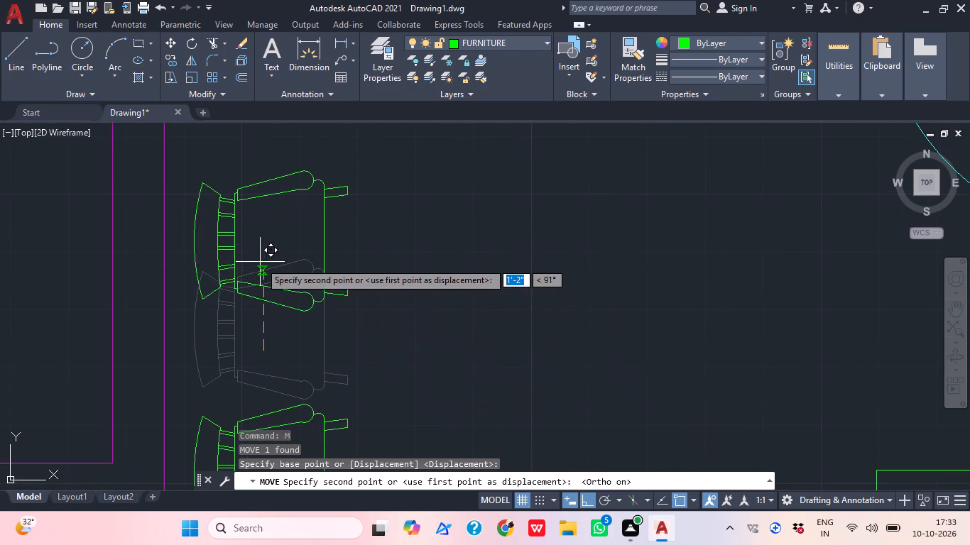
click(256, 275)
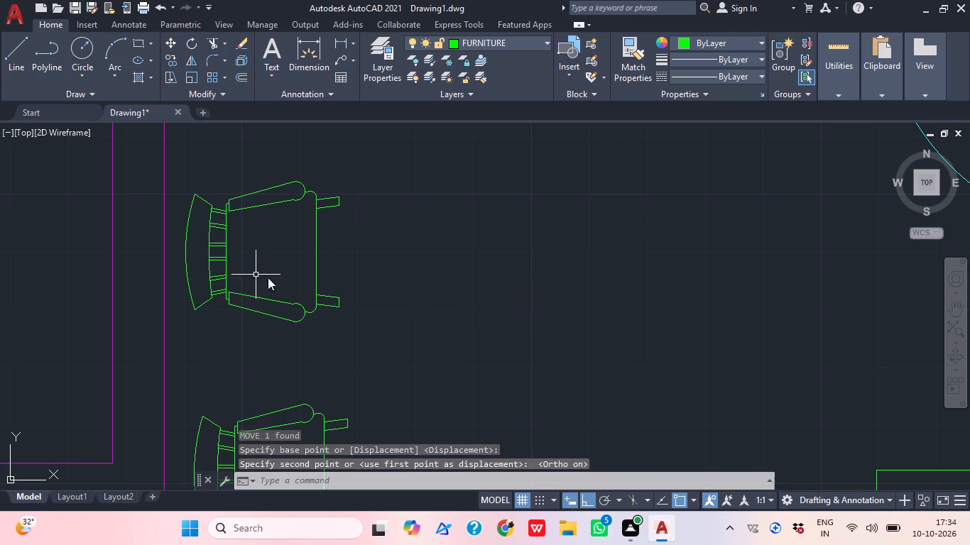
middle_drag(333, 283, 288, 287)
key(Escape)
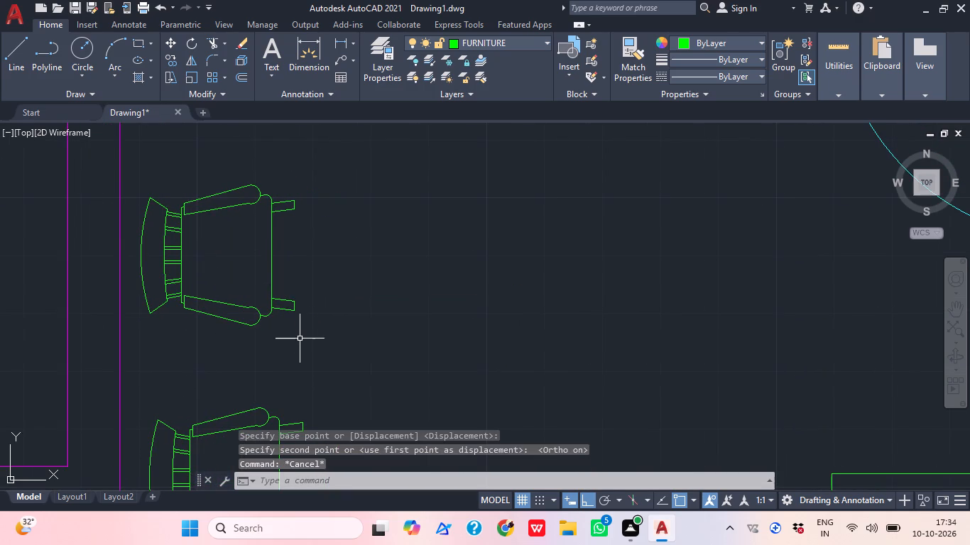
Draw a small side-table rectangle in the gap between the two copied chairs.
middle_drag(300, 361, 293, 322)
text(REC)
key(space)
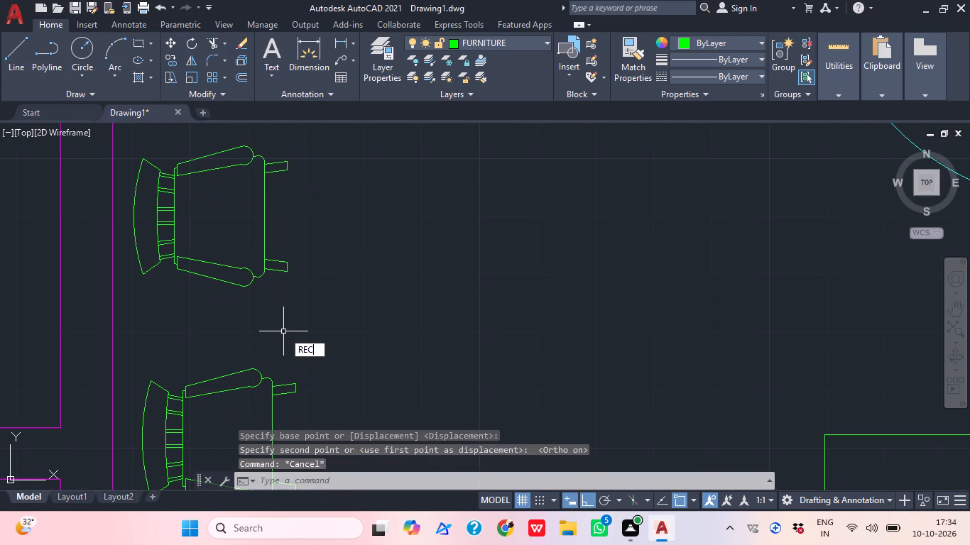
click(170, 302)
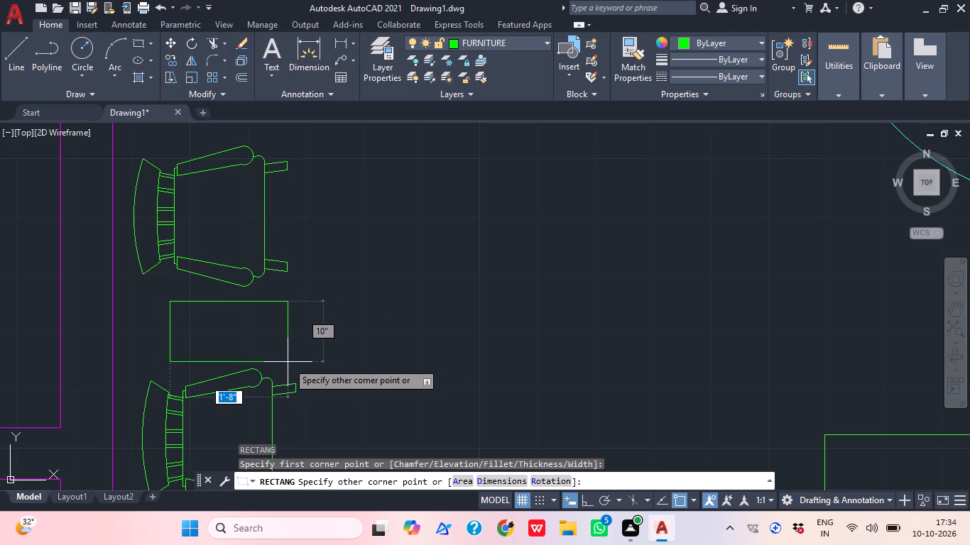
click(300, 373)
Move the side-table rectangle slightly north so it sits clear of the southern chair.
scroll(303, 367, up, 1)
drag(303, 367, 294, 363)
click(294, 363)
key(m)
key(space)
click(244, 351)
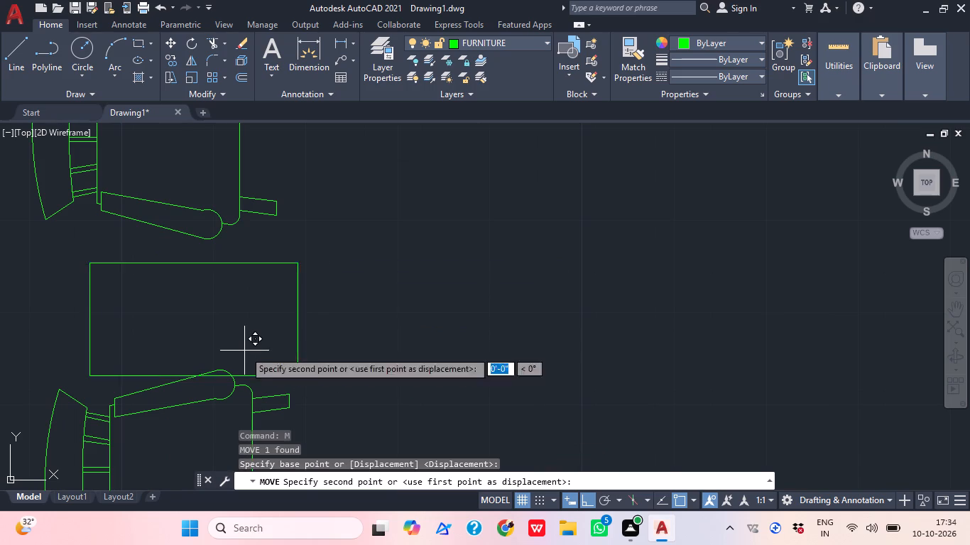
click(242, 336)
Draw a tall rectangle about 1'-7" by 8'-4" near the west wall of the room directly south of the chairs' room.
scroll(418, 326, down, 2)
middle_drag(446, 345, 307, 343)
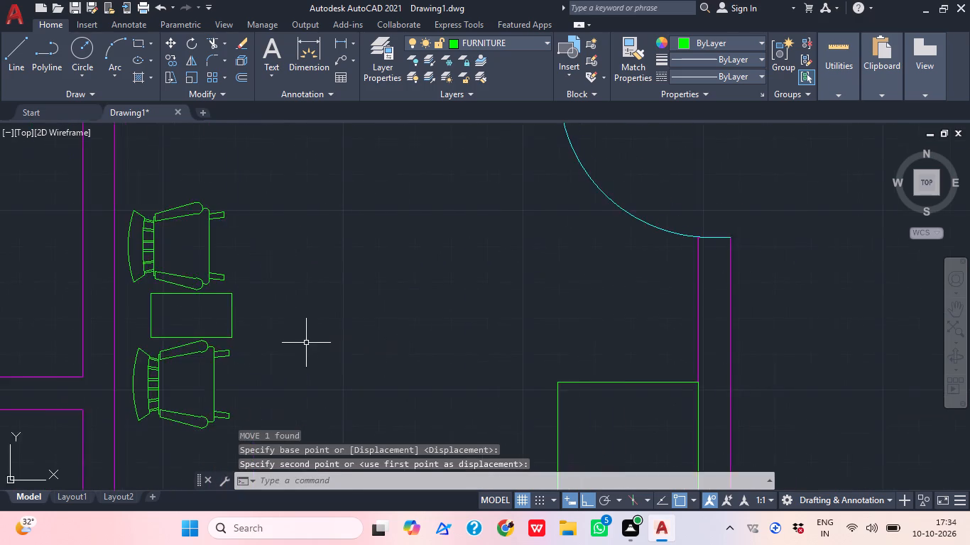
scroll(366, 333, down, 2)
middle_drag(401, 351, 360, 342)
scroll(401, 351, down, 2)
middle_drag(399, 375, 369, 351)
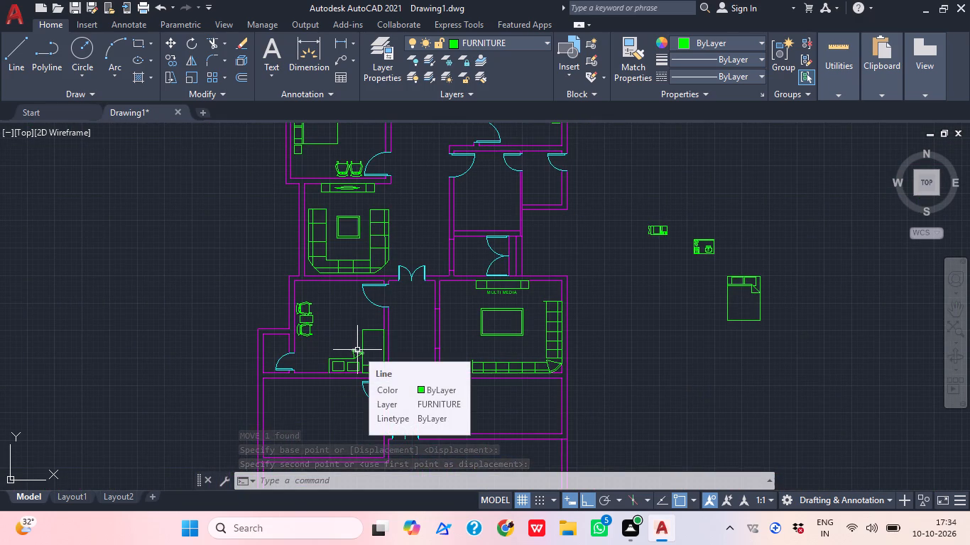
scroll(339, 380, down, 1)
middle_drag(305, 381, 312, 321)
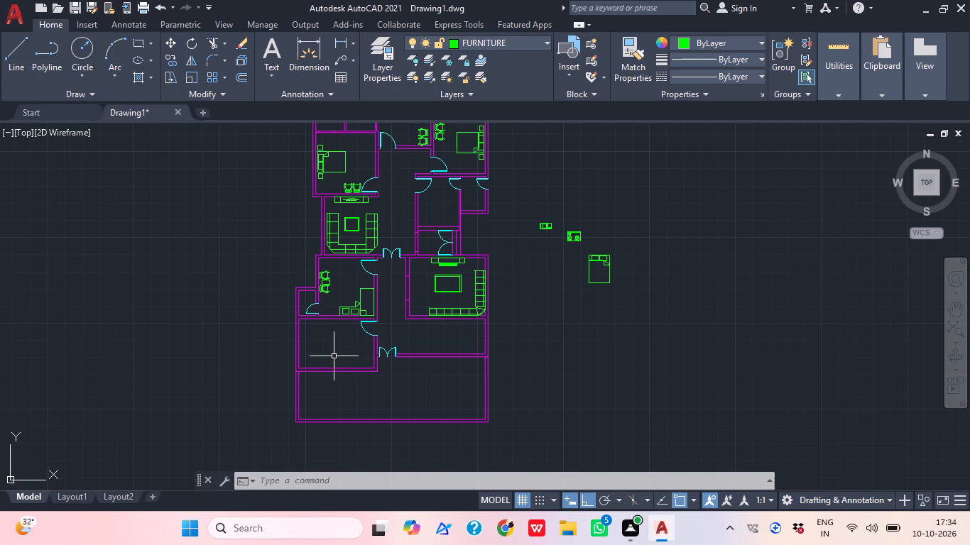
scroll(307, 359, up, 2)
middle_drag(301, 342, 311, 348)
text(RRE)
key(Escape)
text(RE)
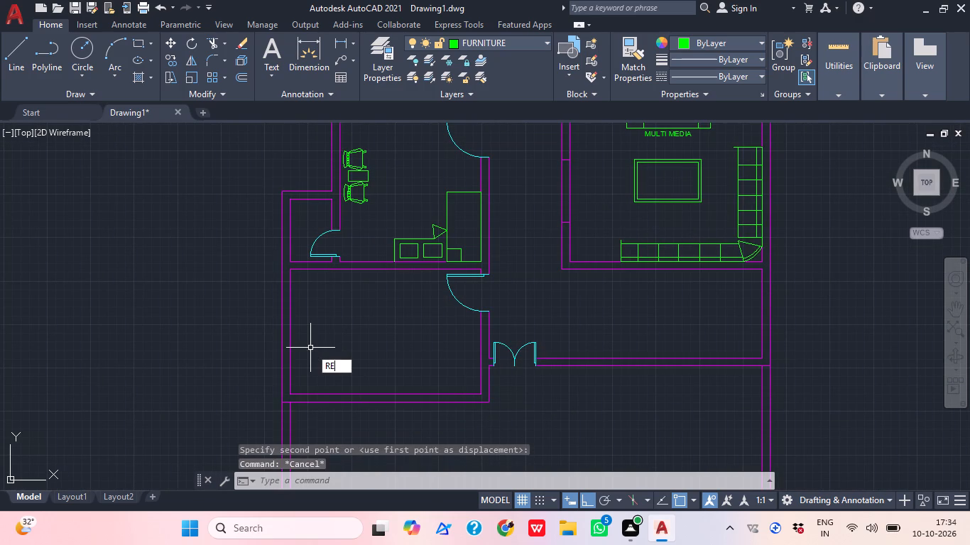
text(C)
key(space)
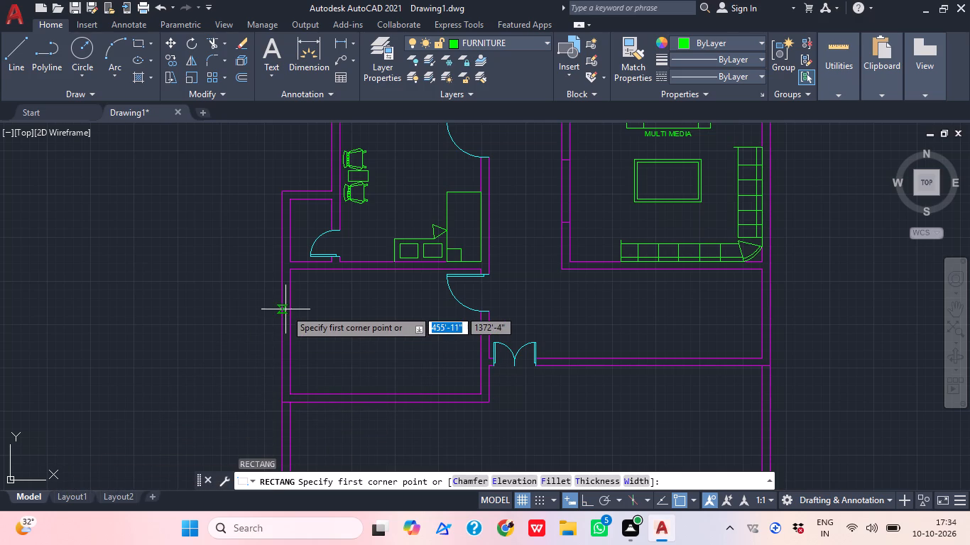
scroll(285, 304, up, 1)
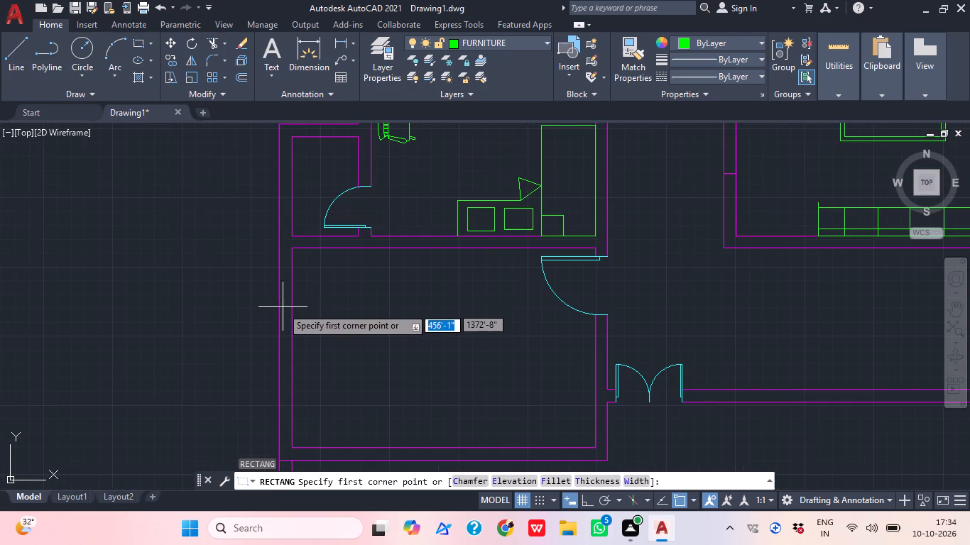
click(301, 282)
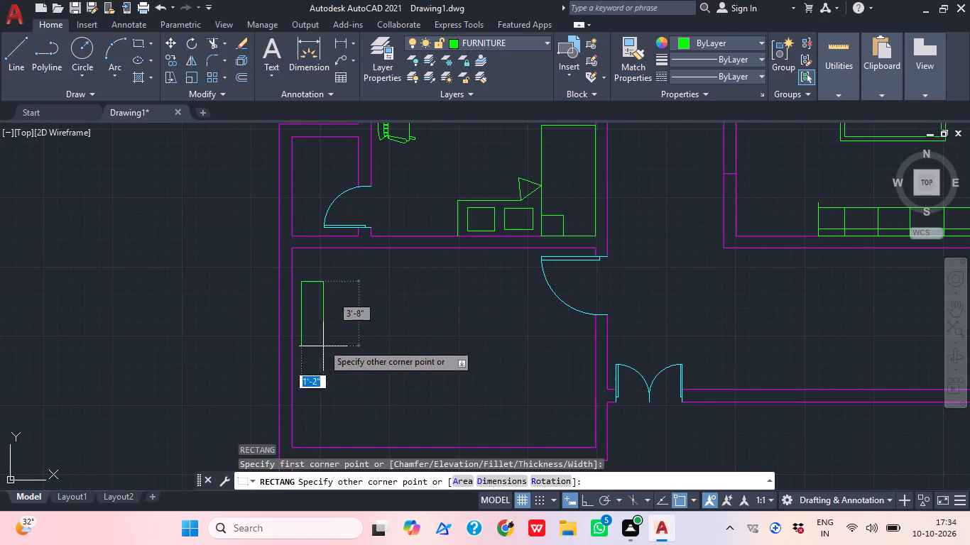
middle_drag(313, 409, 300, 380)
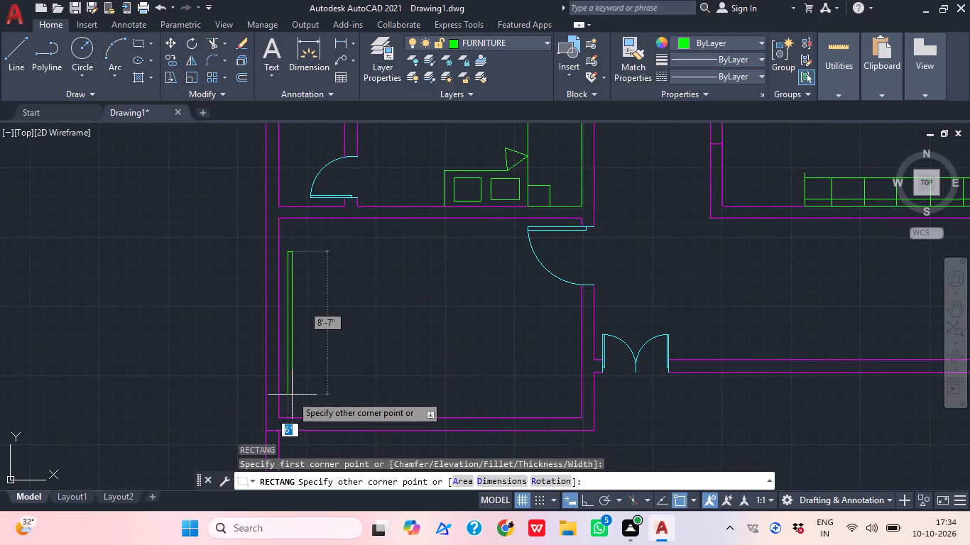
scroll(306, 389, up, 1)
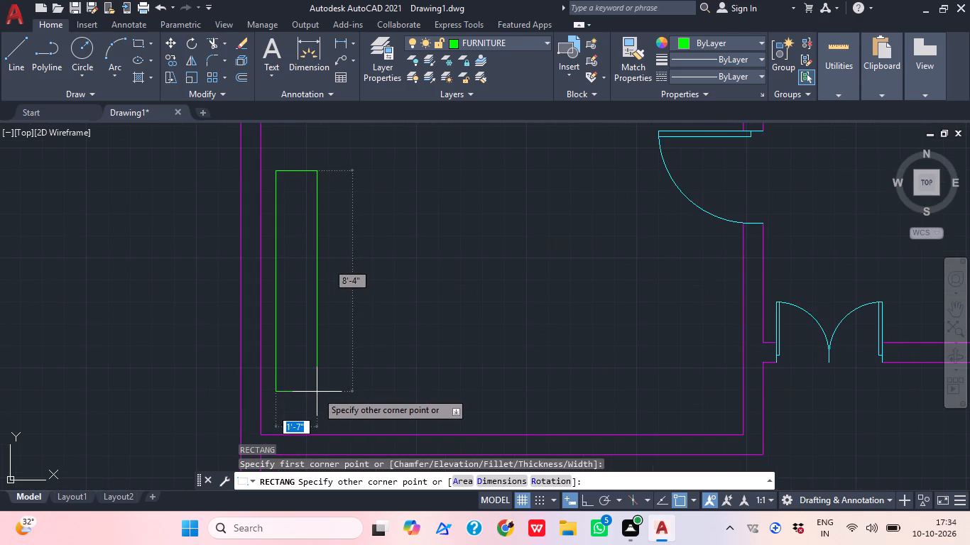
click(317, 392)
Move the tall rectangle west against the inner face of the room's west wall.
click(316, 390)
key(m)
key(space)
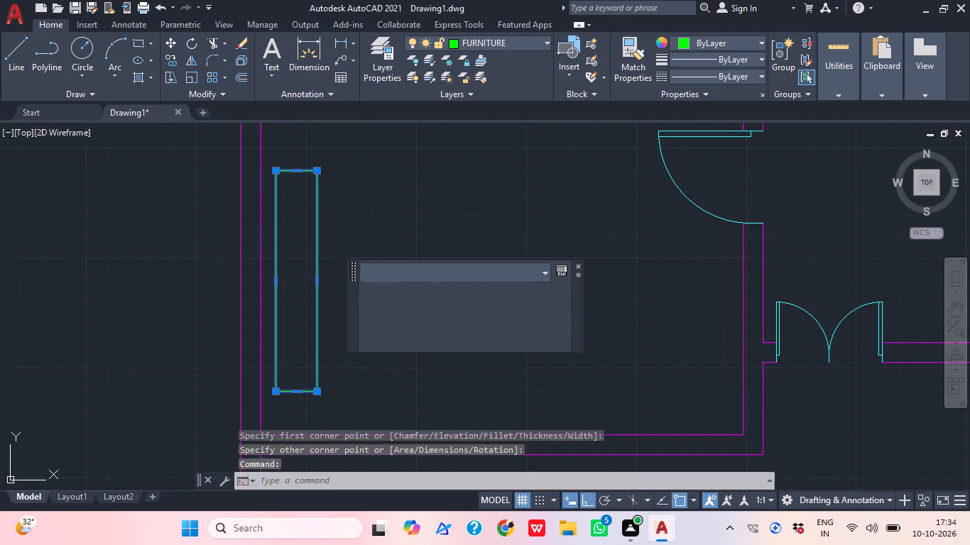
scroll(277, 387, up, 1)
click(278, 401)
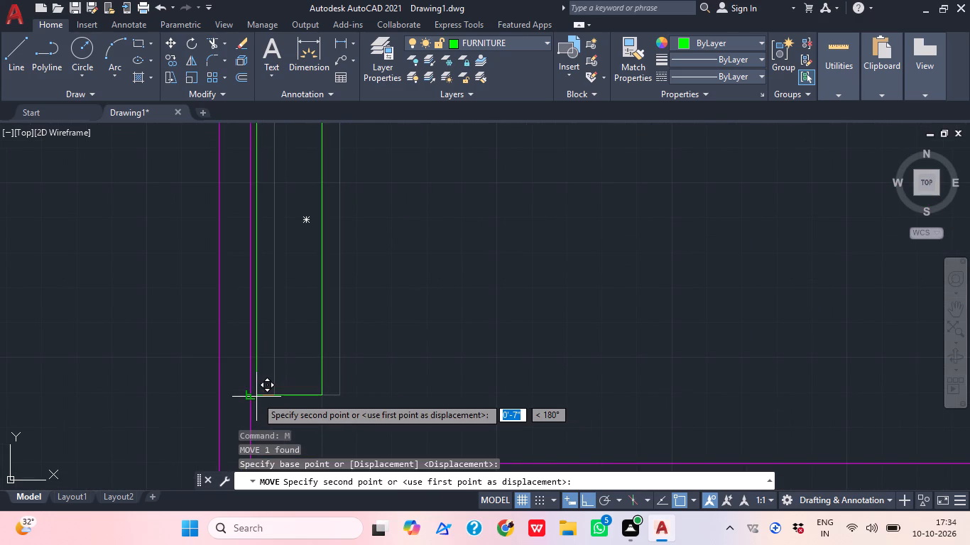
click(254, 397)
Draw a line straight across the tall rectangle near its north end, from the wall side to its east edge.
scroll(290, 397, down, 2)
middle_drag(316, 390, 284, 429)
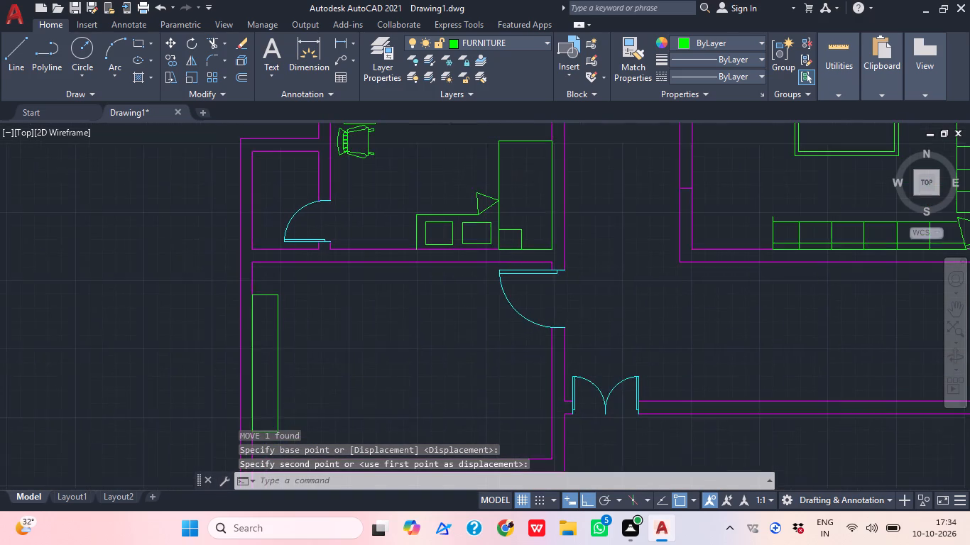
middle_drag(284, 429, 284, 430)
scroll(303, 378, down, 1)
middle_drag(305, 387, 309, 347)
text(L)
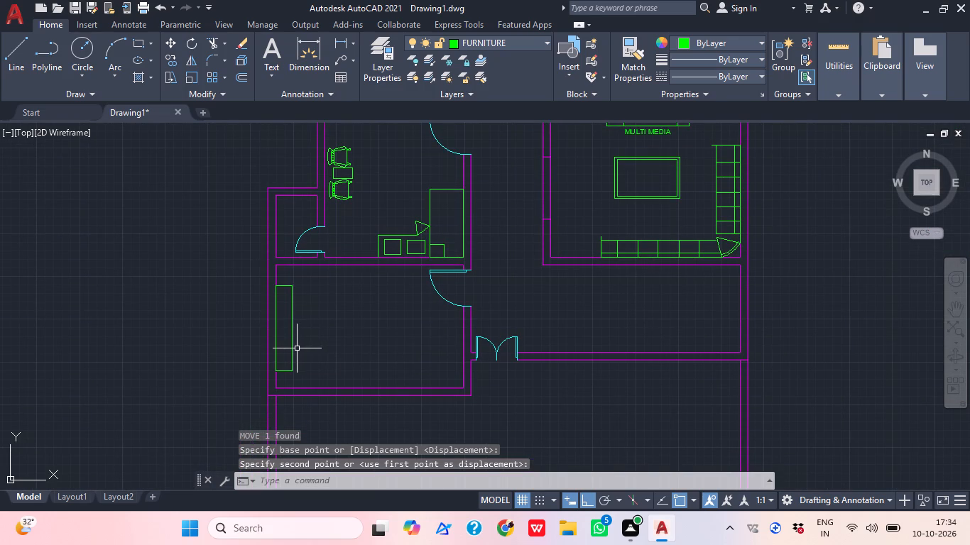
key(space)
scroll(261, 266, up, 2)
scroll(299, 344, up, 2)
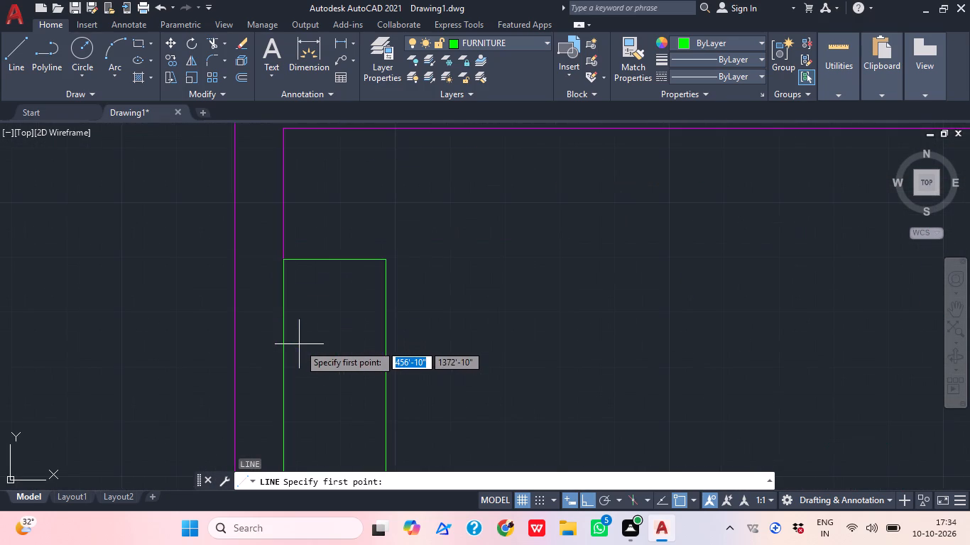
click(282, 360)
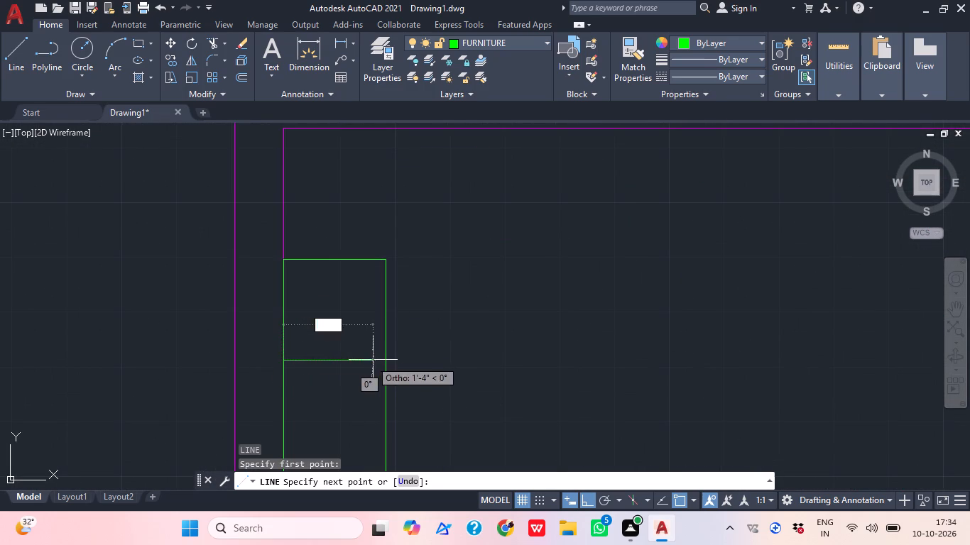
click(384, 359)
key(Escape)
Draw a line straight across the tall rectangle near its south end, from the wall side to its east edge.
scroll(371, 365, down, 3)
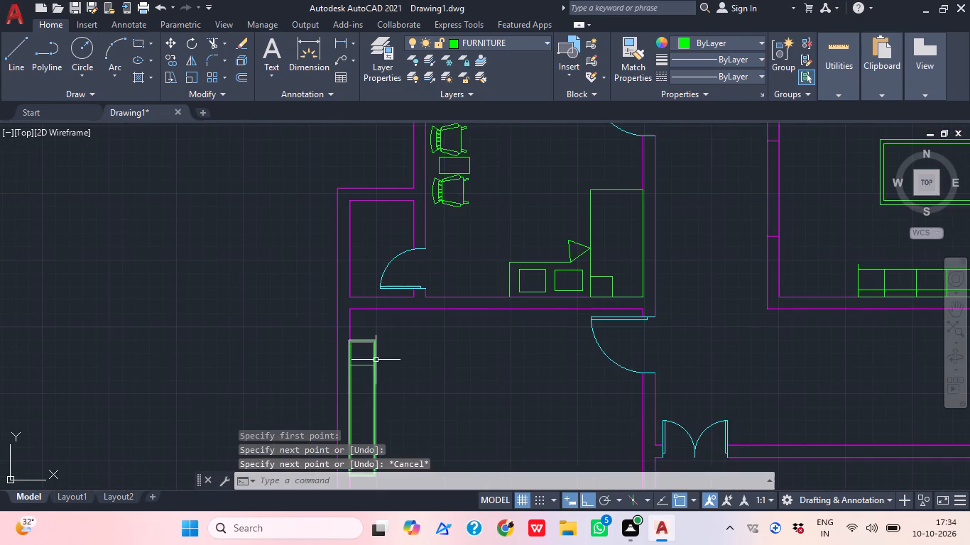
middle_drag(391, 408, 366, 275)
text(L)
key(space)
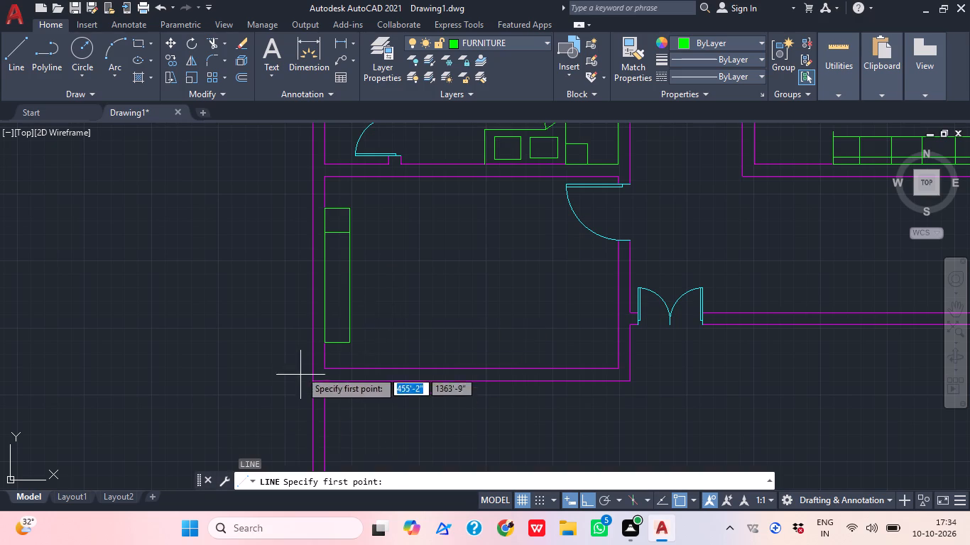
scroll(300, 356, up, 2)
click(359, 290)
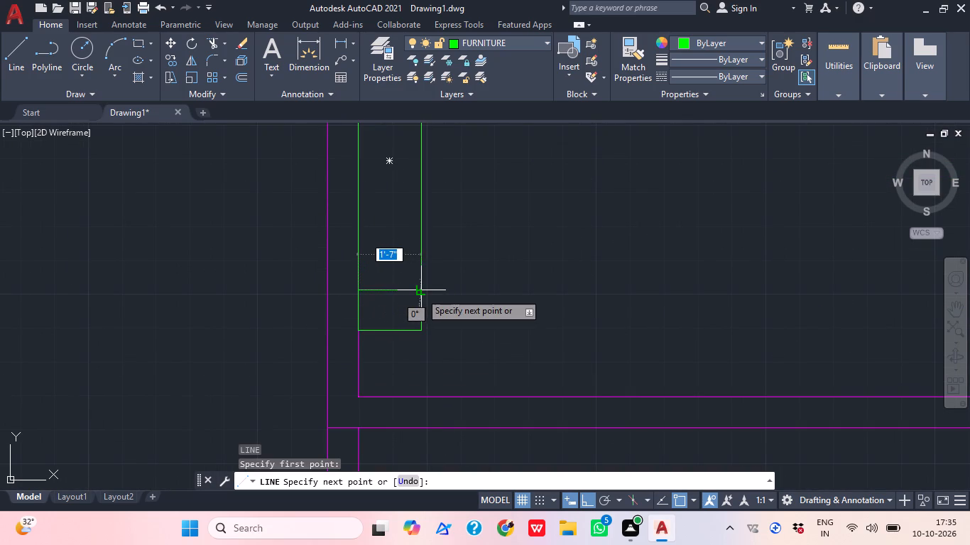
click(420, 292)
key(Escape)
Replace the cross line near the tall rectangle's north end with one set slightly farther north, spanning the full 1'-7" width.
scroll(420, 307, down, 3)
middle_drag(462, 320, 381, 345)
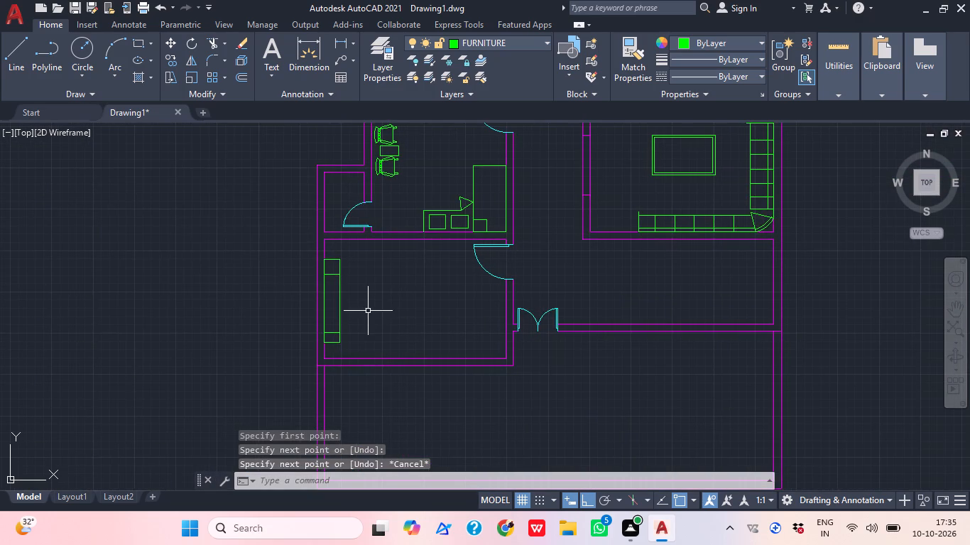
scroll(339, 258, up, 3)
click(310, 319)
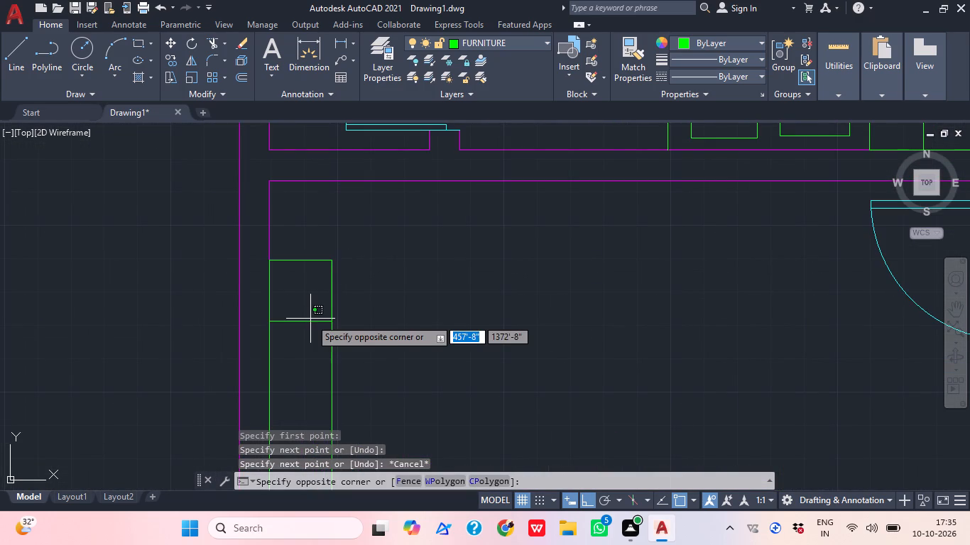
click(305, 331)
key(Delete)
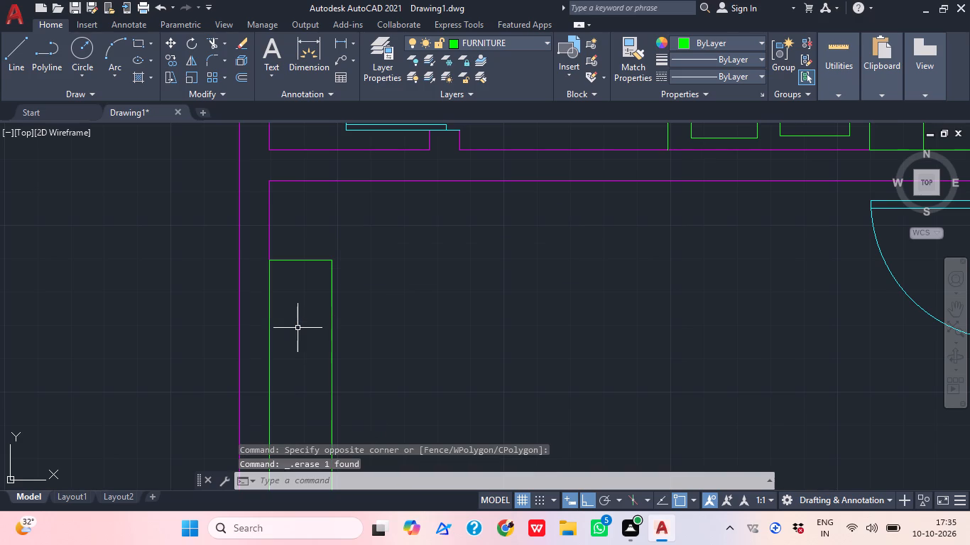
text(L)
key(space)
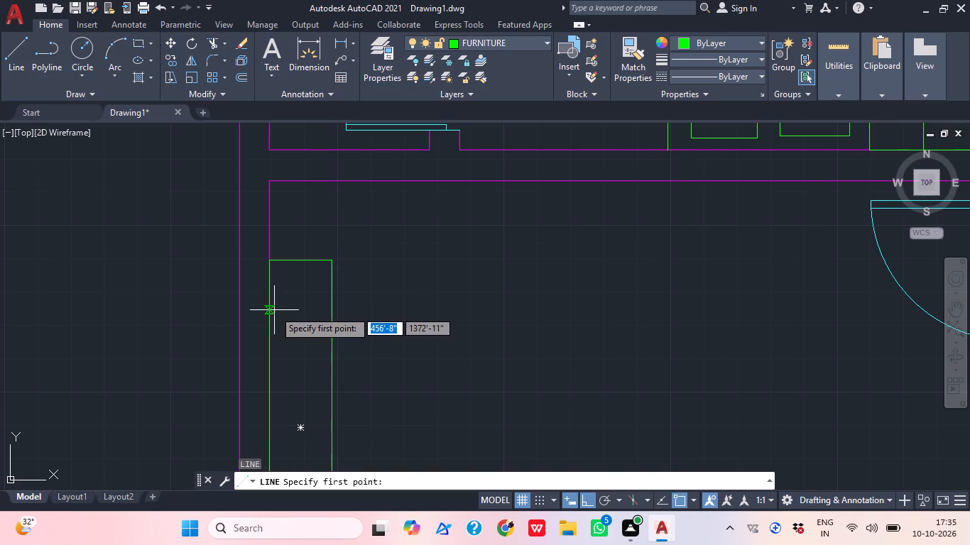
click(274, 310)
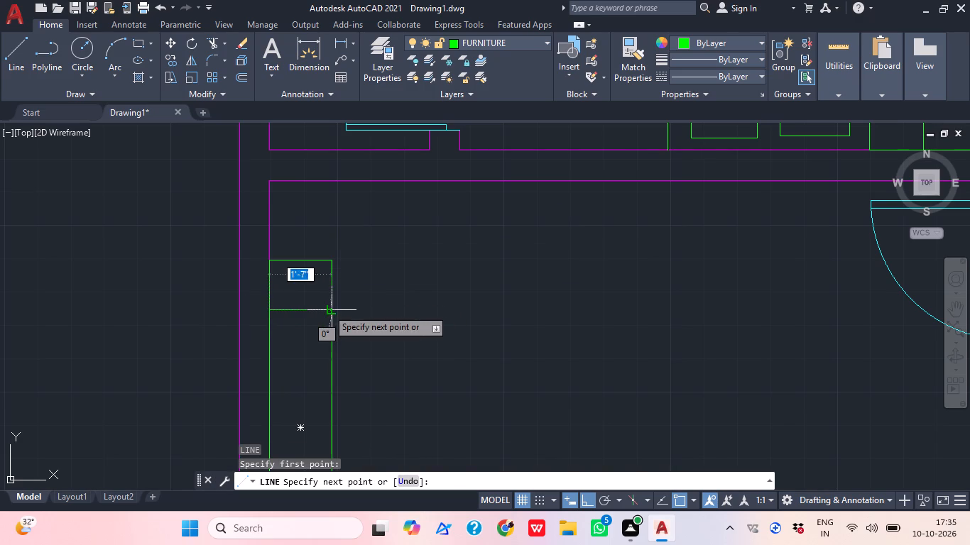
click(327, 309)
key(Escape)
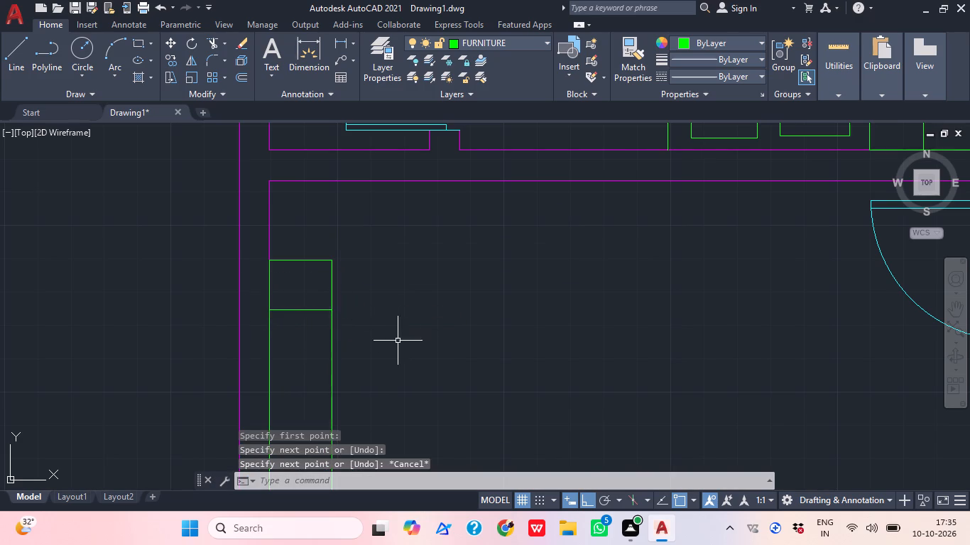
Draw a vertical line along the middle of the tall rectangle, stopping short of both cross lines.
middle_drag(388, 346, 363, 312)
middle_drag(342, 349, 381, 282)
scroll(388, 290, down, 1)
text(L)
key(space)
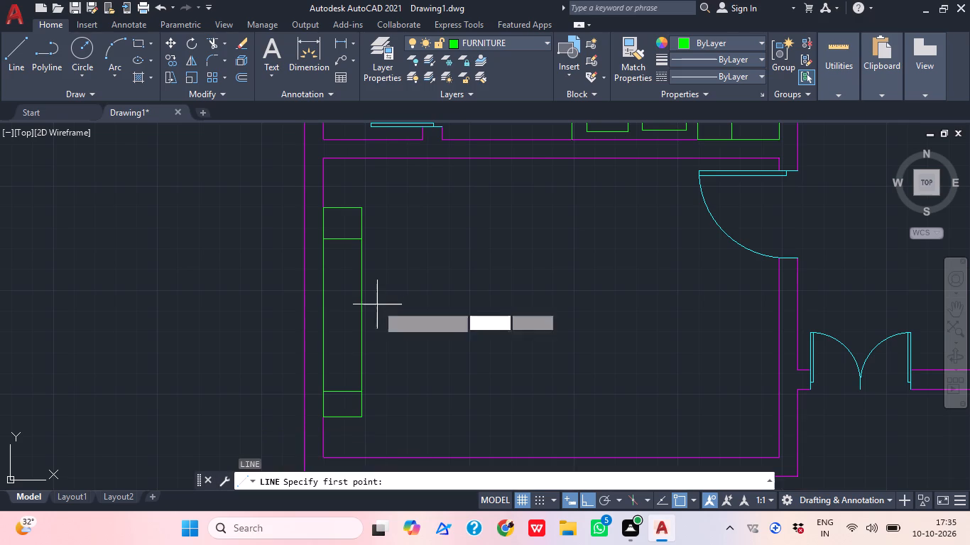
scroll(339, 271, up, 1)
click(341, 261)
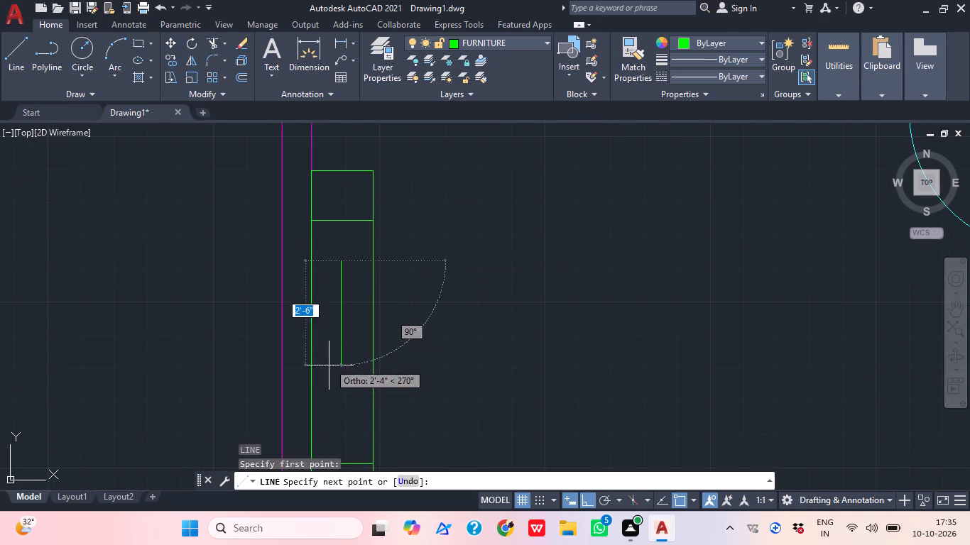
middle_drag(329, 375, 329, 342)
click(339, 379)
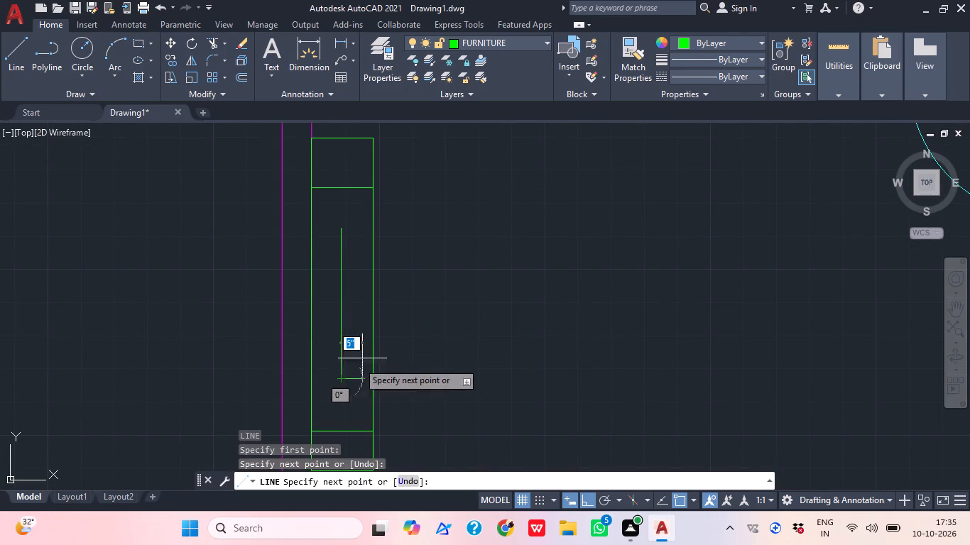
key(Escape)
Draw an arc from the central line's south end through its north end to a point far east, bowing west of the line.
middle_drag(380, 372, 342, 373)
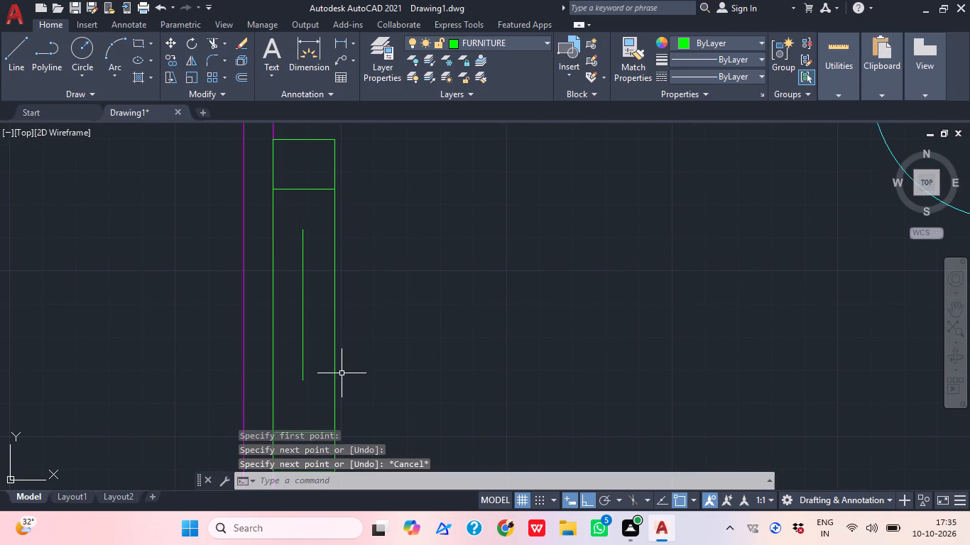
text(A)
key(space)
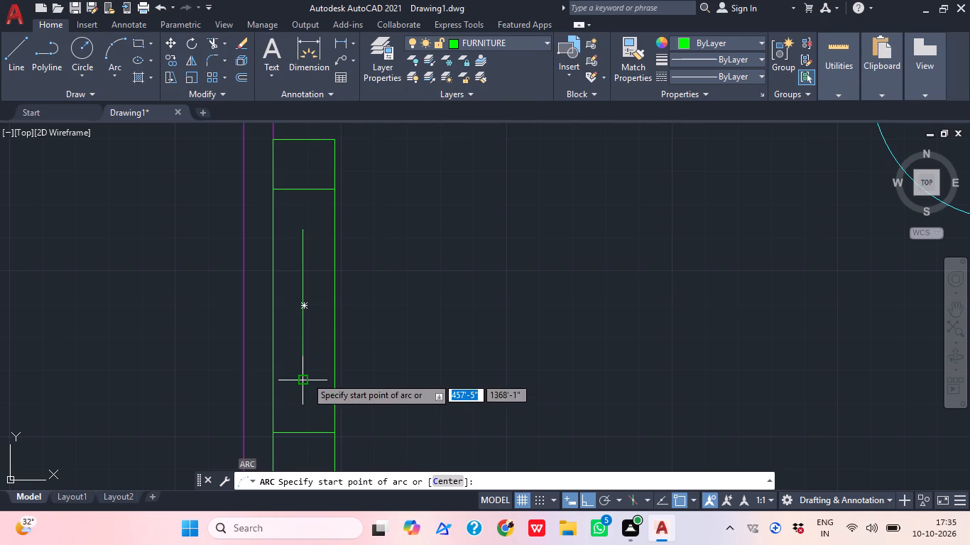
click(306, 377)
click(303, 233)
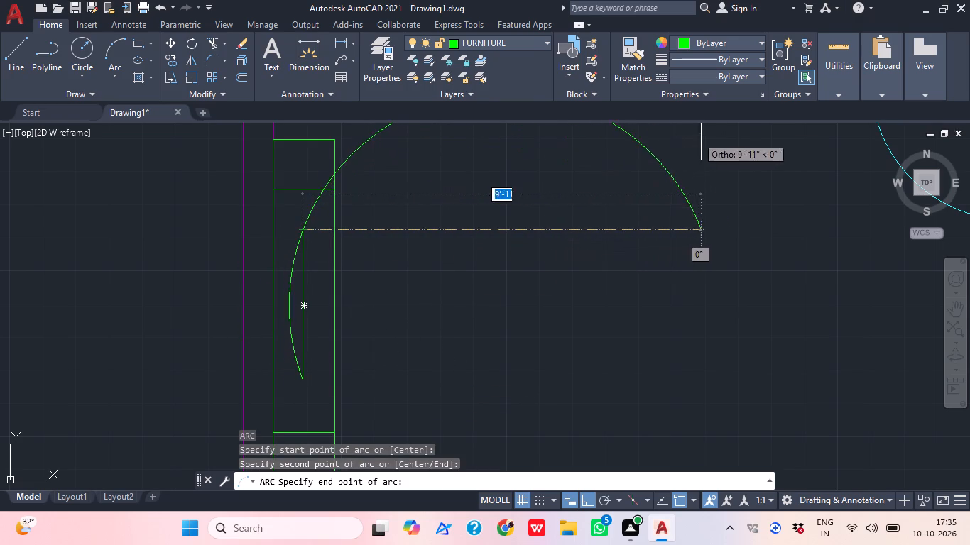
click(794, 134)
Trim away the arc beyond the central line's north end, keeping only the shallow curve west of the line.
middle_drag(633, 319, 603, 451)
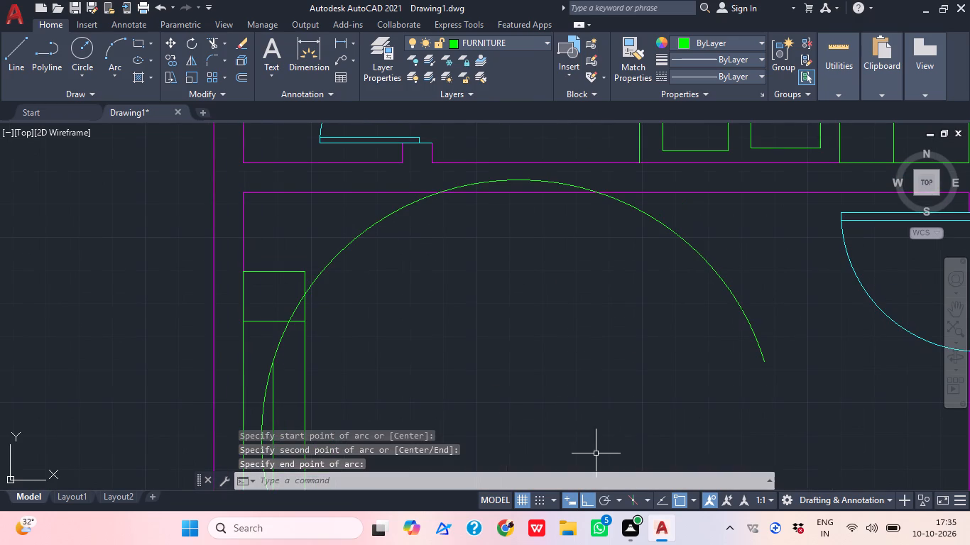
text(TR)
key(space)
click(306, 260)
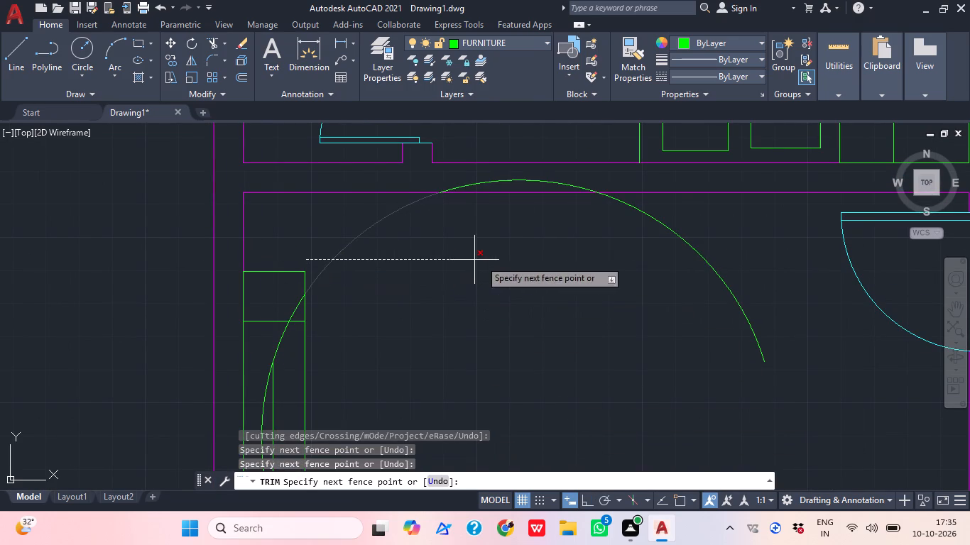
click(733, 231)
click(523, 177)
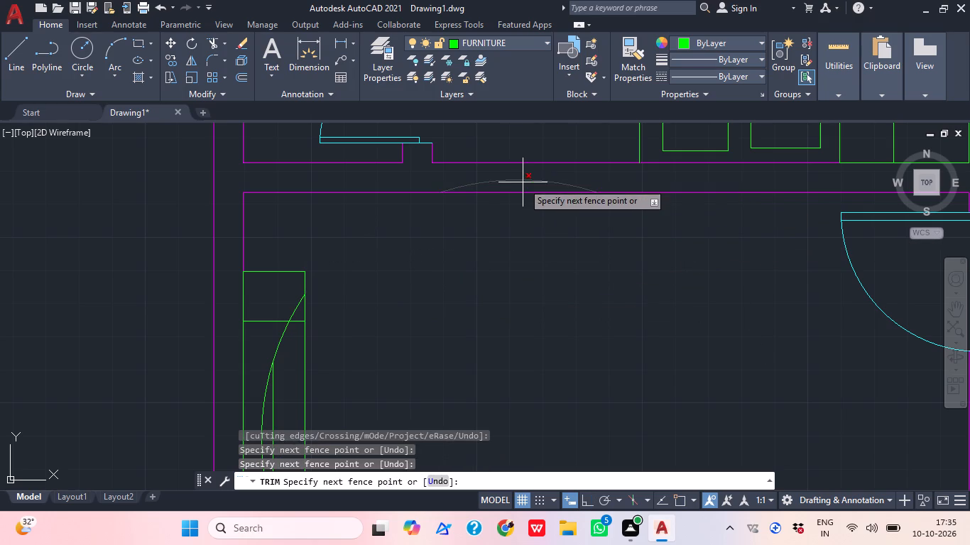
click(523, 182)
middle_drag(481, 337, 502, 265)
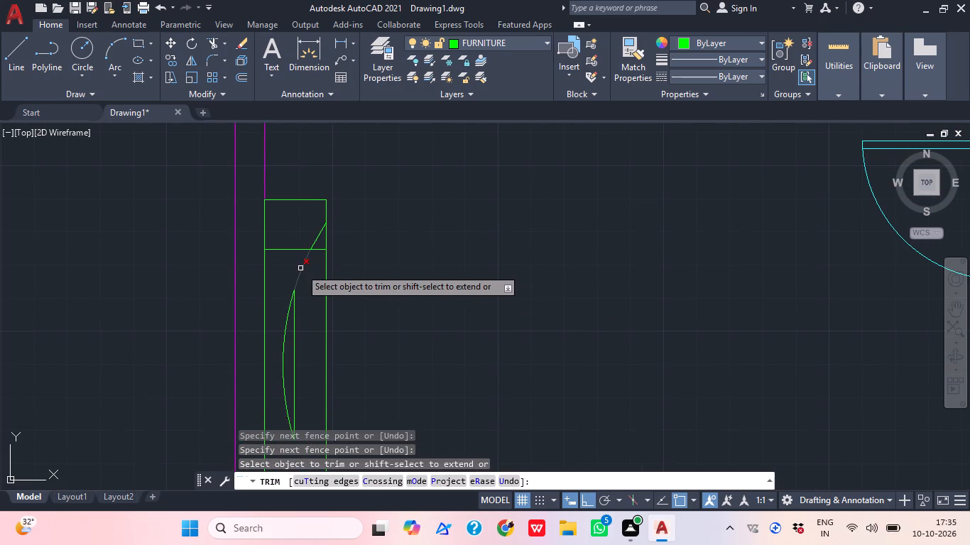
click(300, 268)
click(319, 238)
middle_drag(419, 264, 423, 240)
scroll(419, 264, down, 1)
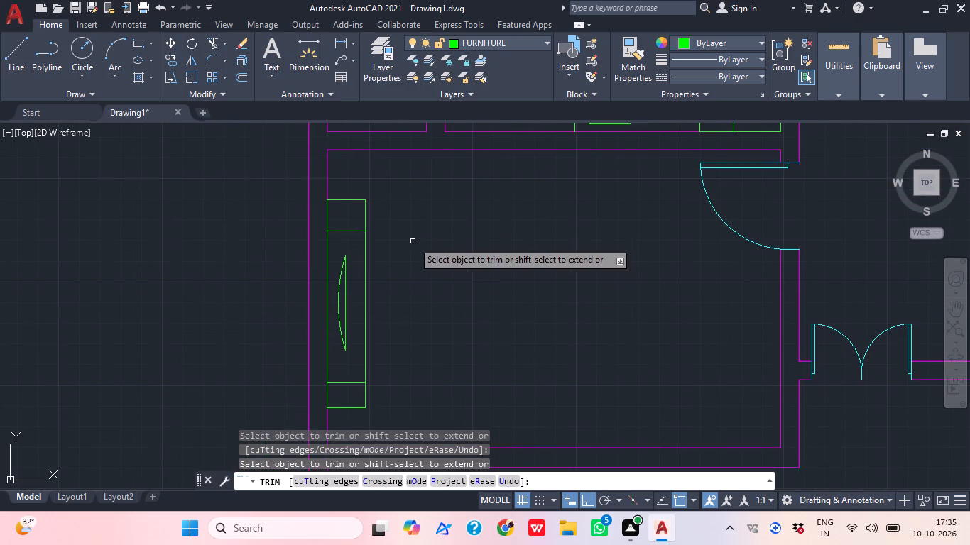
key(Escape)
Draw a second arc from the central line's south end through its north end to a point far west, bowing east of the line.
key(a)
key(space)
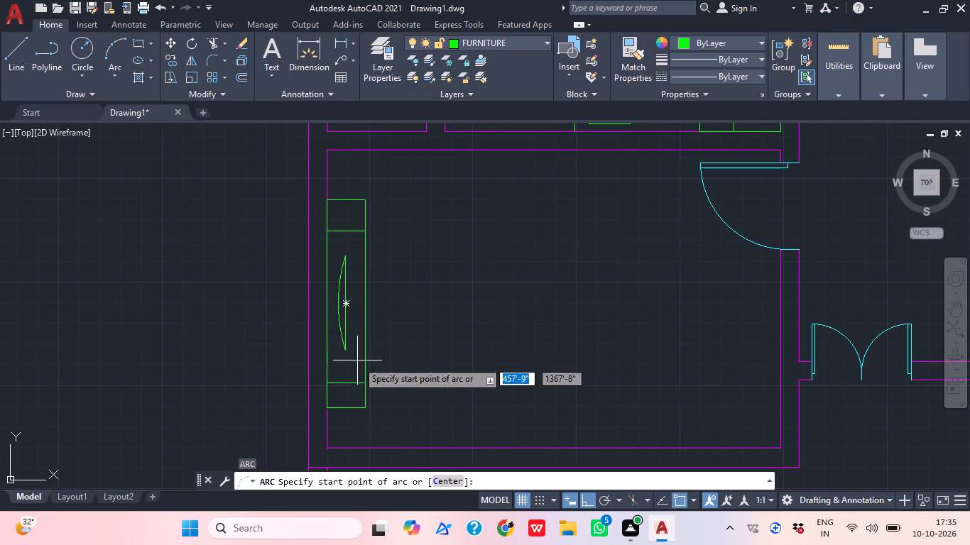
click(344, 354)
click(343, 258)
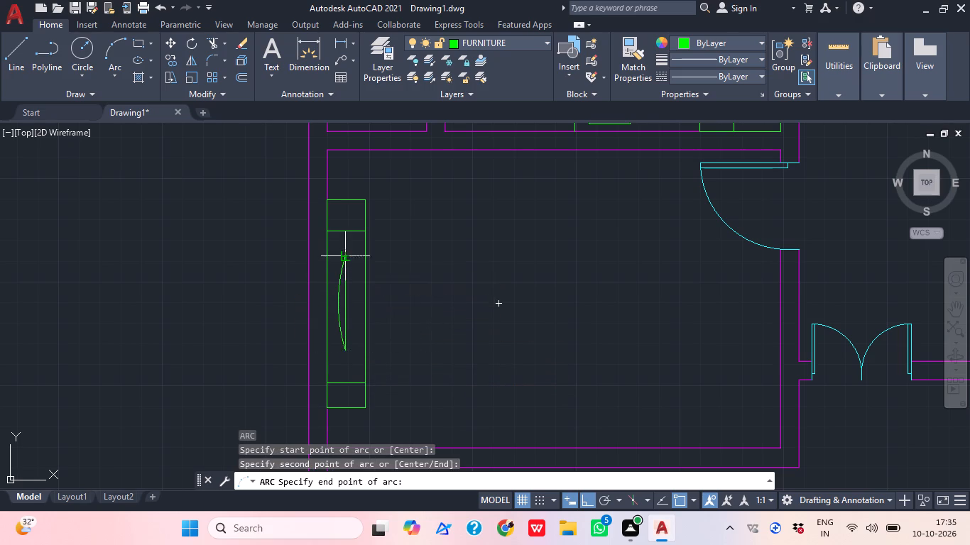
middle_drag(395, 290, 442, 370)
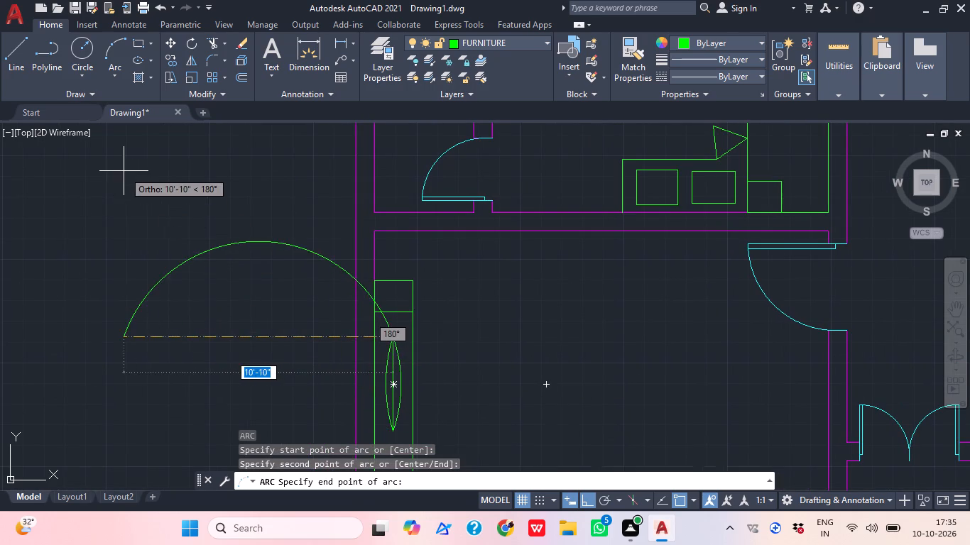
scroll(124, 171, down, 1)
middle_drag(124, 171, 173, 252)
click(38, 162)
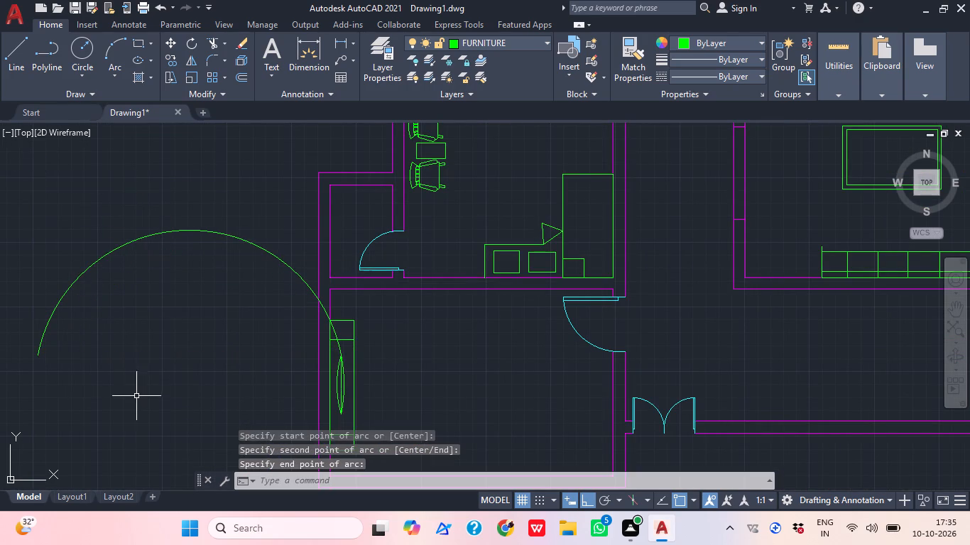
Trim the second arc at the central line's north end and erase the leftover piece extending west beyond the wall.
key(t)
text(R)
key(space)
scroll(321, 351, up, 2)
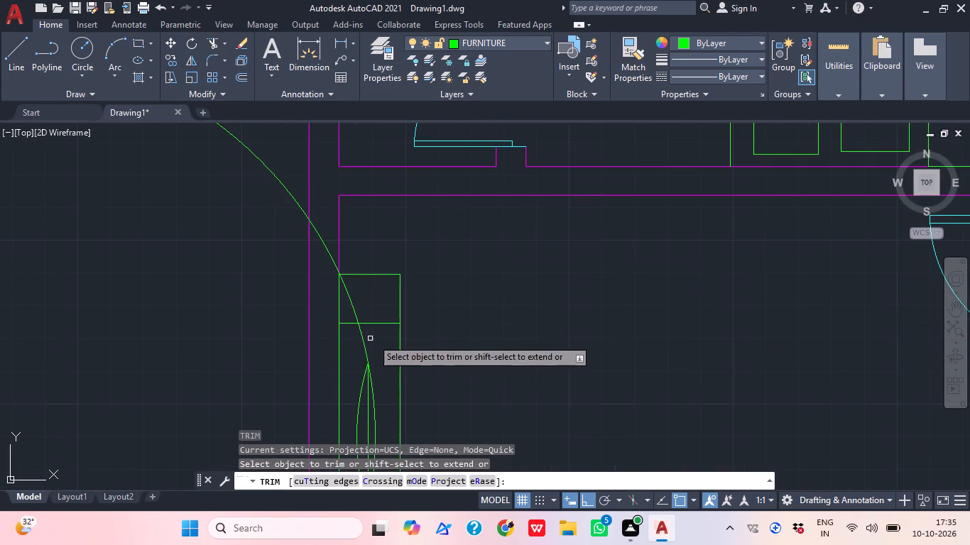
click(364, 343)
key(Escape)
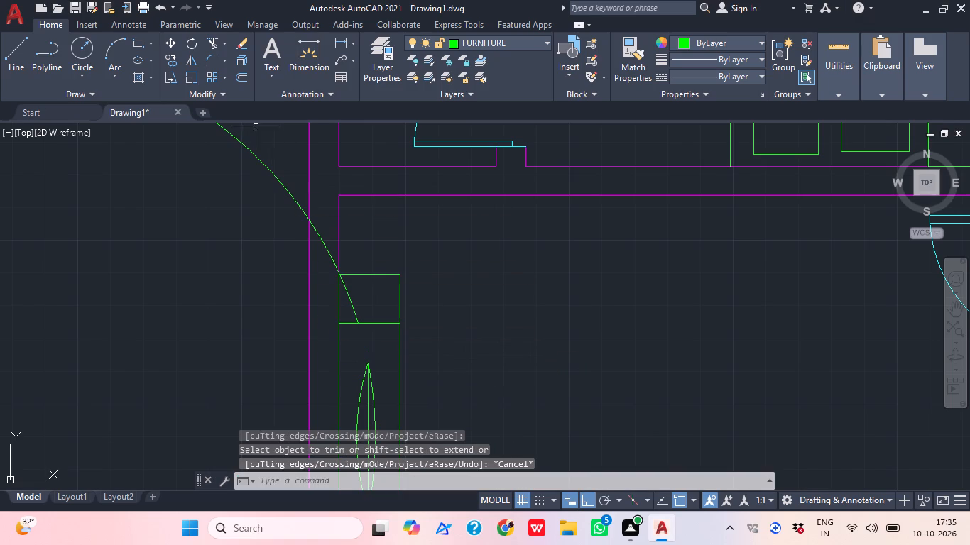
click(256, 126)
click(214, 168)
key(Delete)
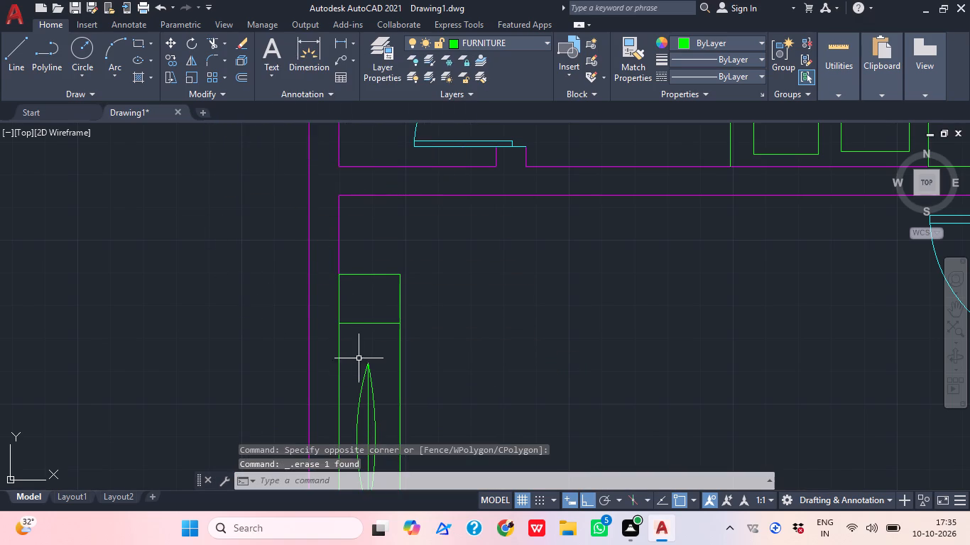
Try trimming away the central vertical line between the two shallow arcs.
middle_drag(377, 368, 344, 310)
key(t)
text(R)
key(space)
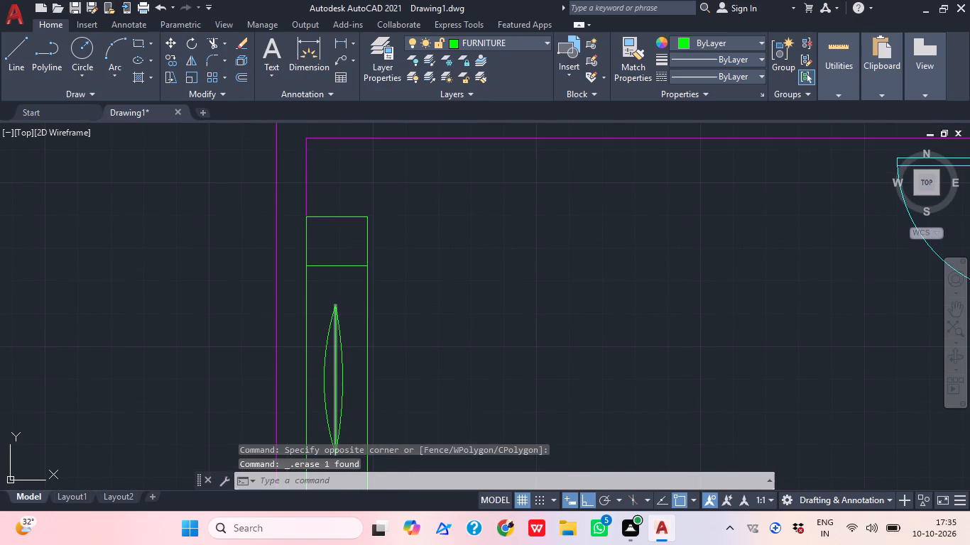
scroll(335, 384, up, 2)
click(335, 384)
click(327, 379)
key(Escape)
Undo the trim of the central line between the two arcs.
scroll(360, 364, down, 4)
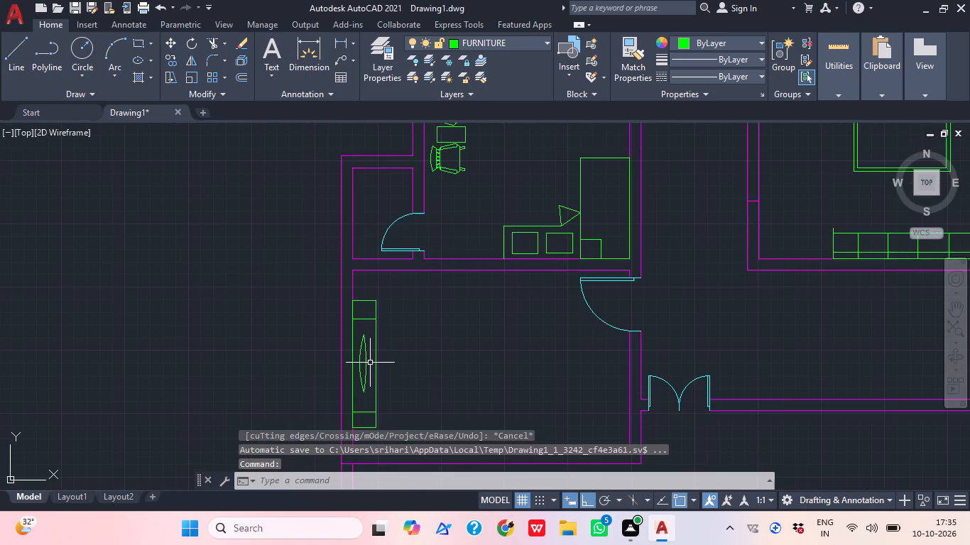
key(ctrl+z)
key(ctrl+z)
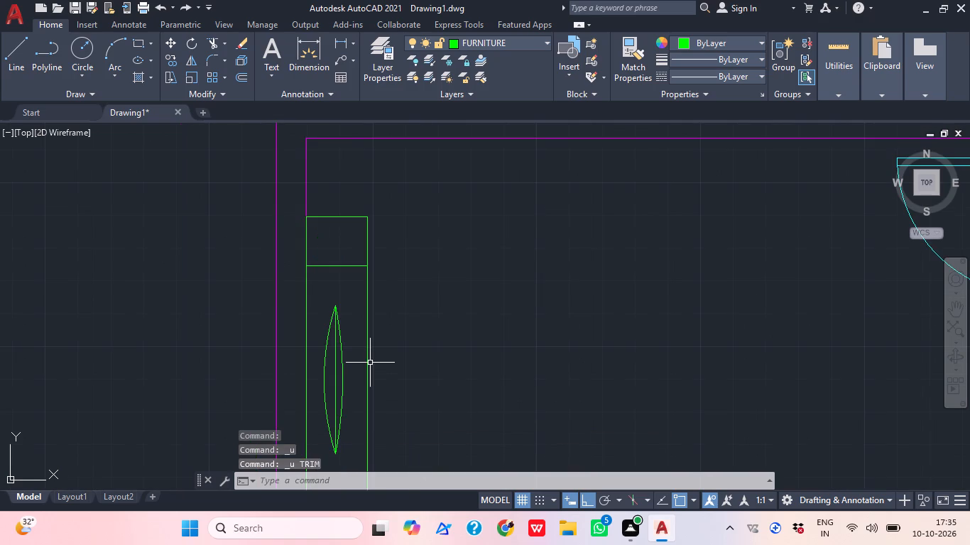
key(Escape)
Draw an L-shaped sofa outline along the south and east walls, its east leg extending about 4'-8" north and 2'-8" wide.
scroll(411, 357, down, 2)
middle_drag(509, 411, 408, 387)
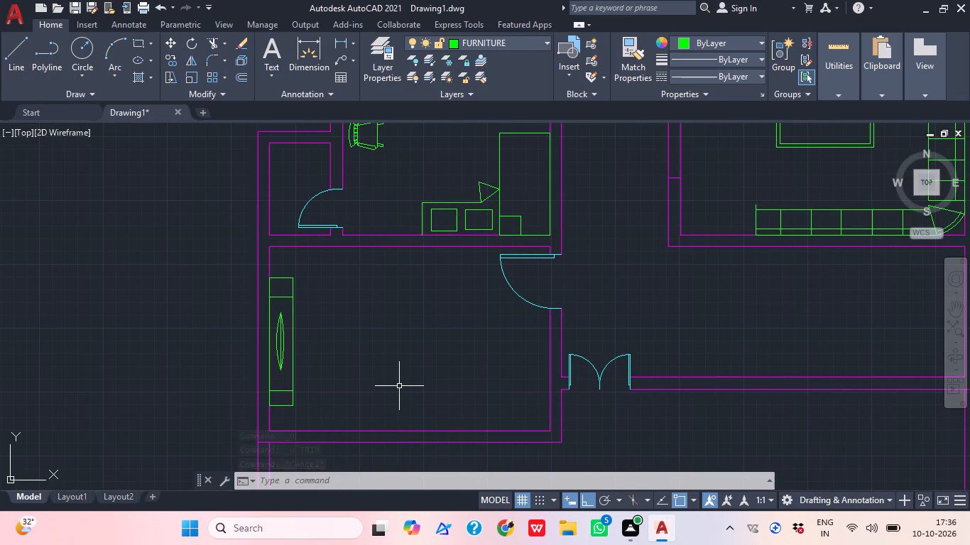
text(L)
key(space)
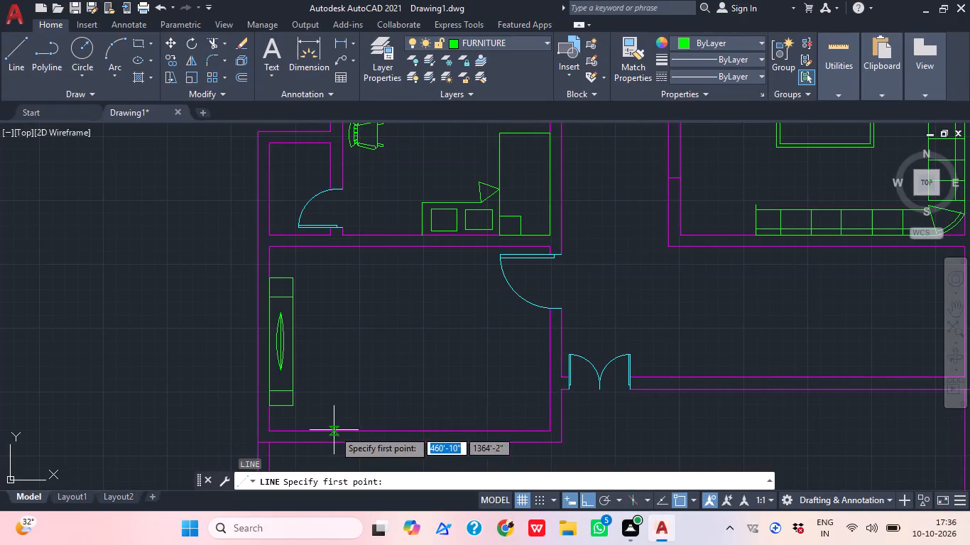
click(321, 425)
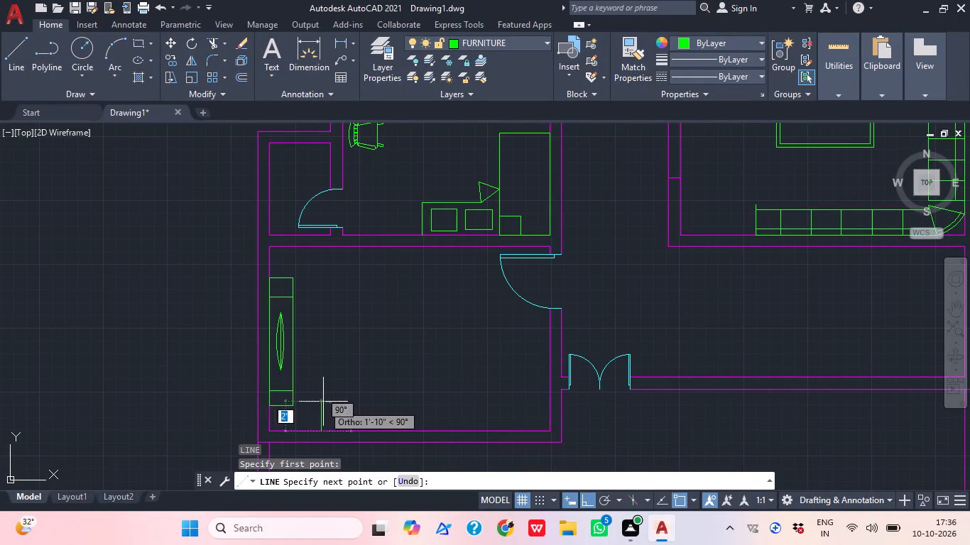
click(322, 390)
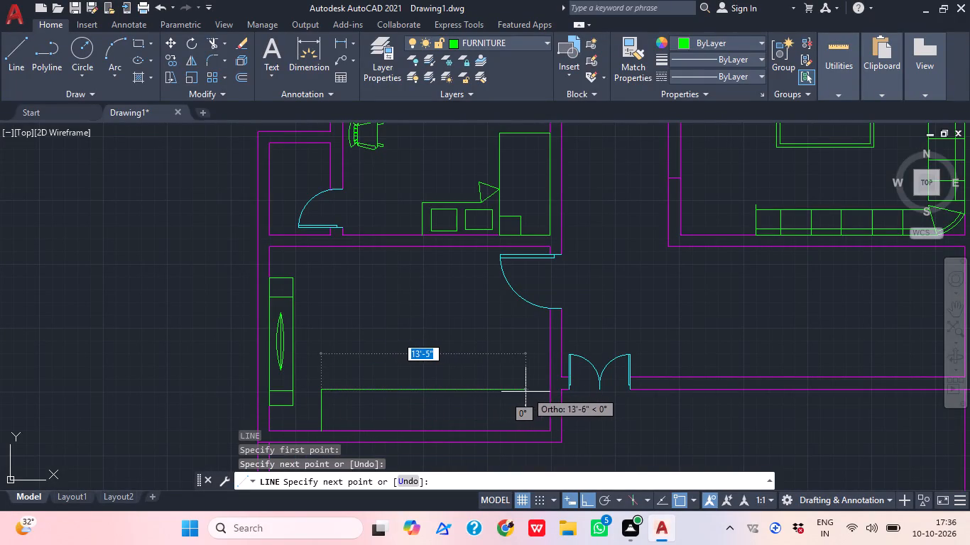
click(508, 391)
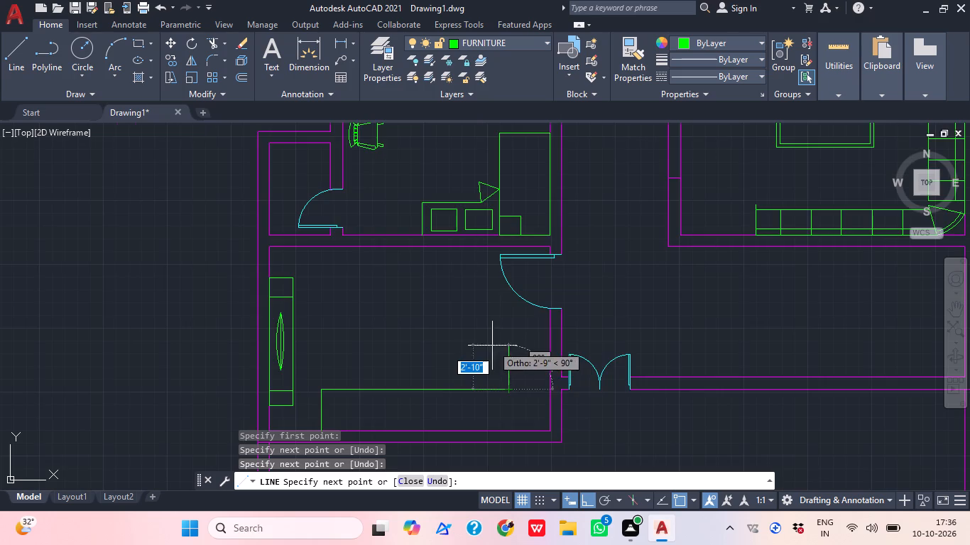
scroll(492, 339, up, 1)
scroll(541, 307, up, 1)
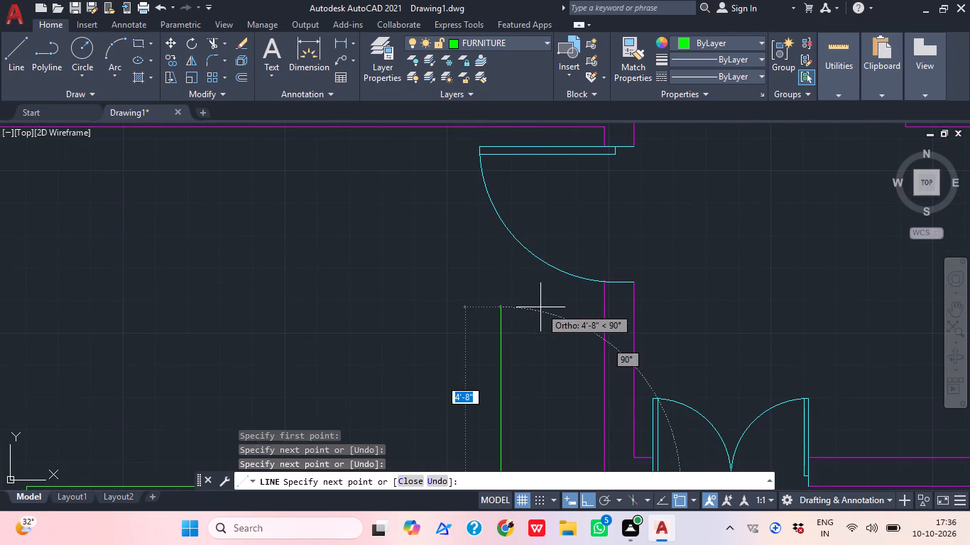
click(516, 306)
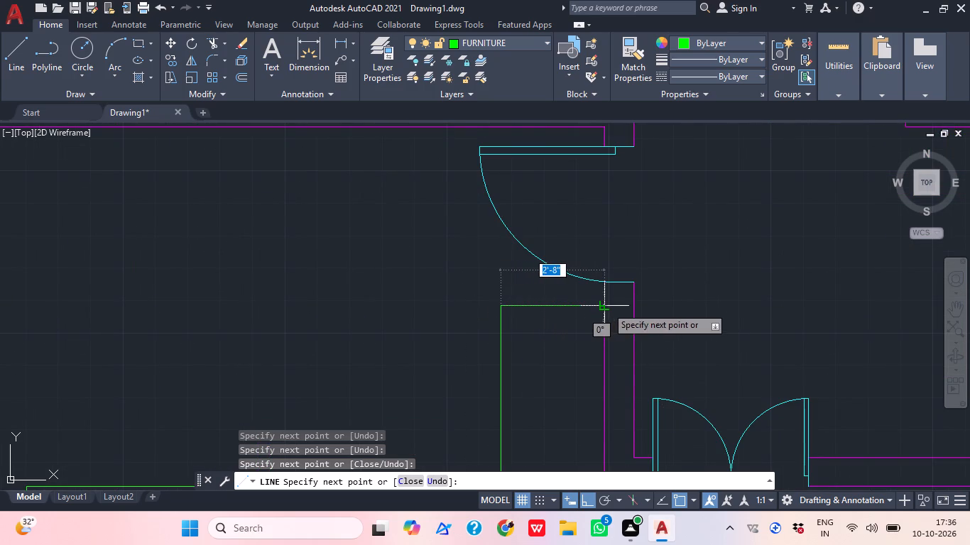
click(606, 303)
key(Escape)
Draw a backrest line inside the sofa's east leg, running about 4'-9" south from its north edge.
middle_drag(527, 353, 483, 331)
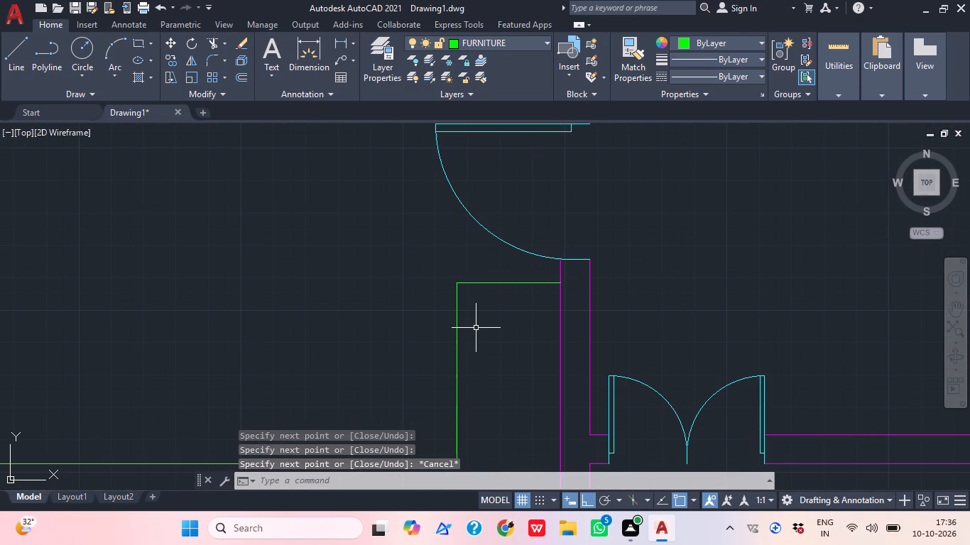
text(L)
key(space)
middle_drag(498, 320, 446, 307)
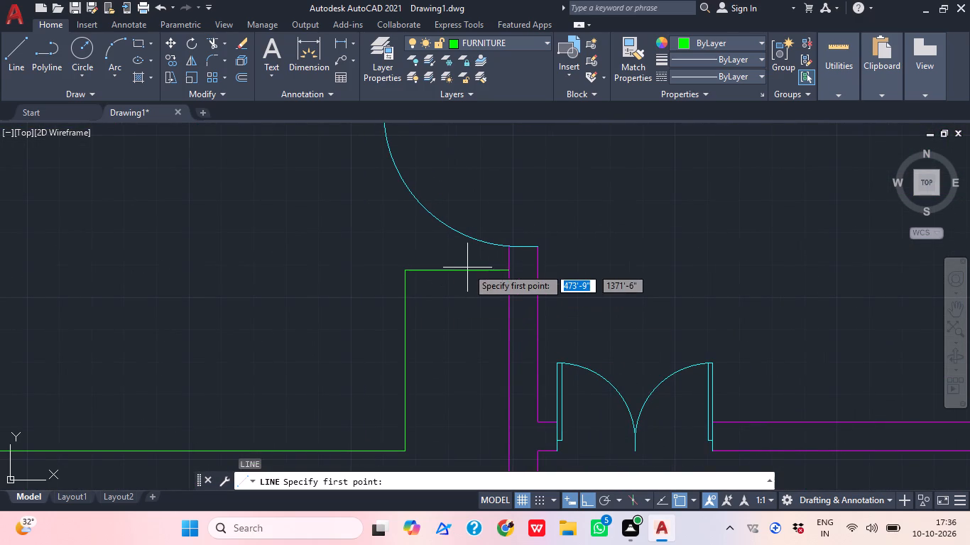
click(483, 272)
middle_drag(479, 343, 460, 277)
middle_drag(462, 375, 457, 292)
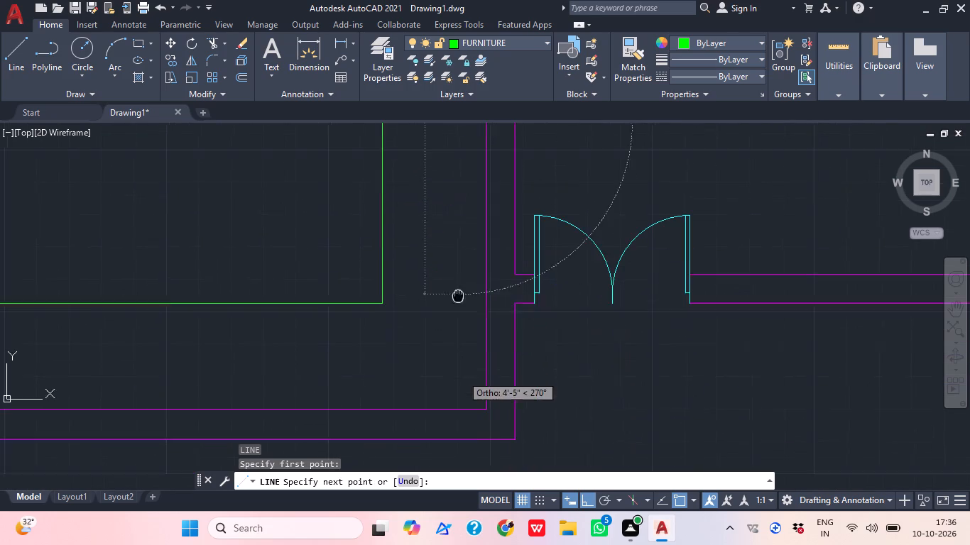
middle_drag(457, 292, 456, 289)
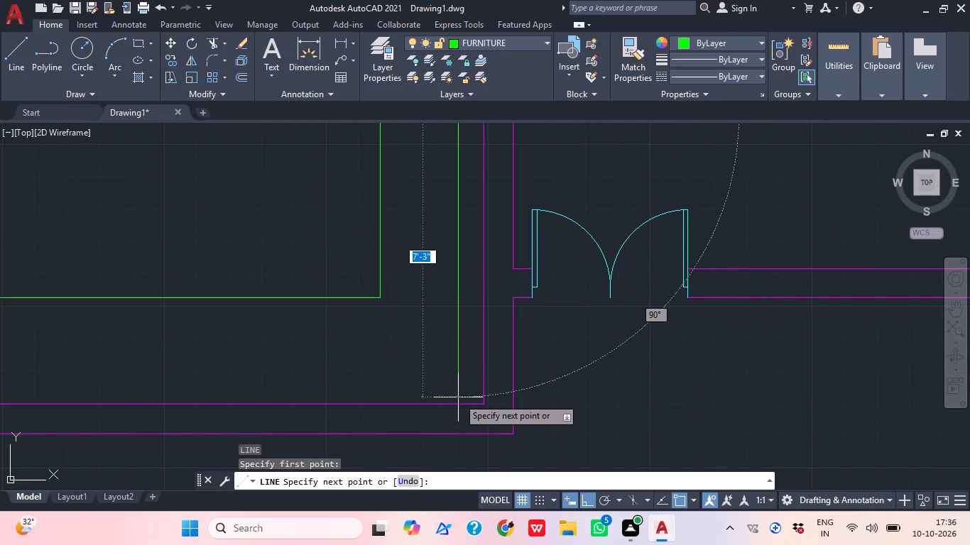
click(458, 301)
key(Escape)
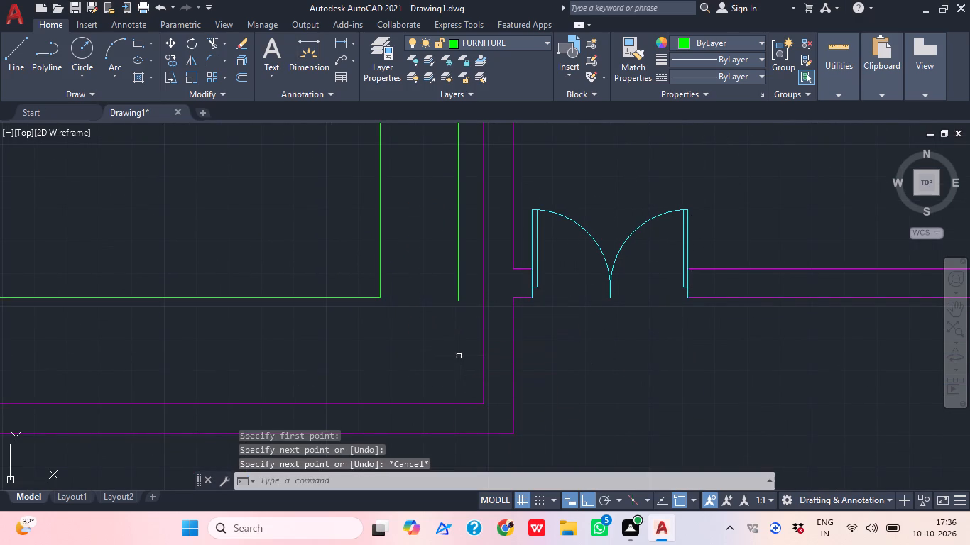
Draw a backrest line inside the sofa's south leg, from its west edge east to just past the inner corner.
text(L)
key(space)
middle_drag(459, 356, 616, 356)
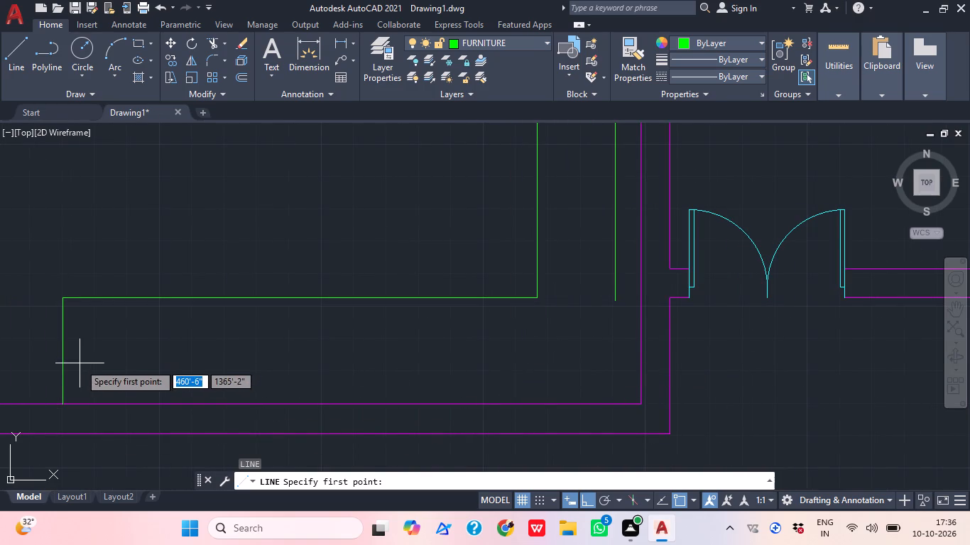
click(67, 375)
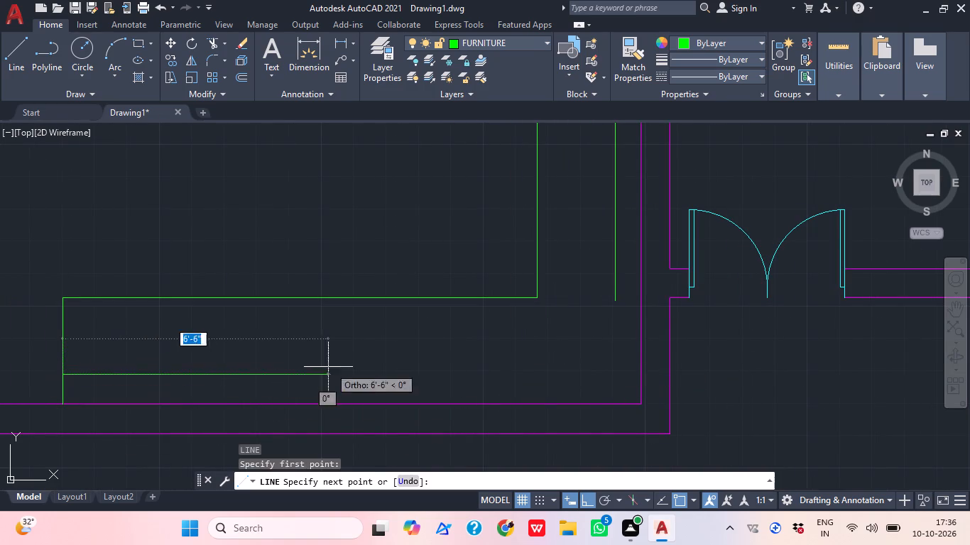
click(557, 375)
key(Escape)
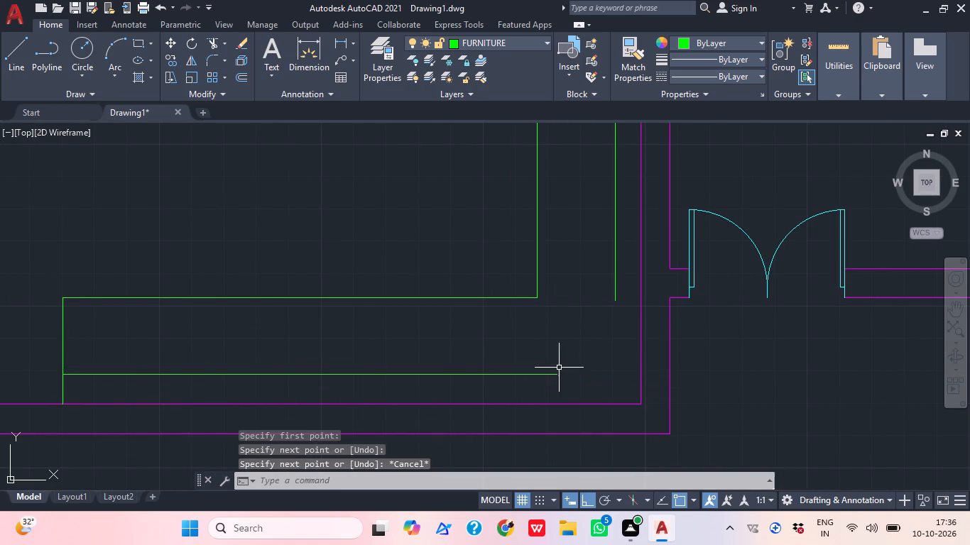
Draw an arc from the south backrest line's east end through the east backrest line's south end, continuing north onto that line.
text(A)
key(space)
click(555, 379)
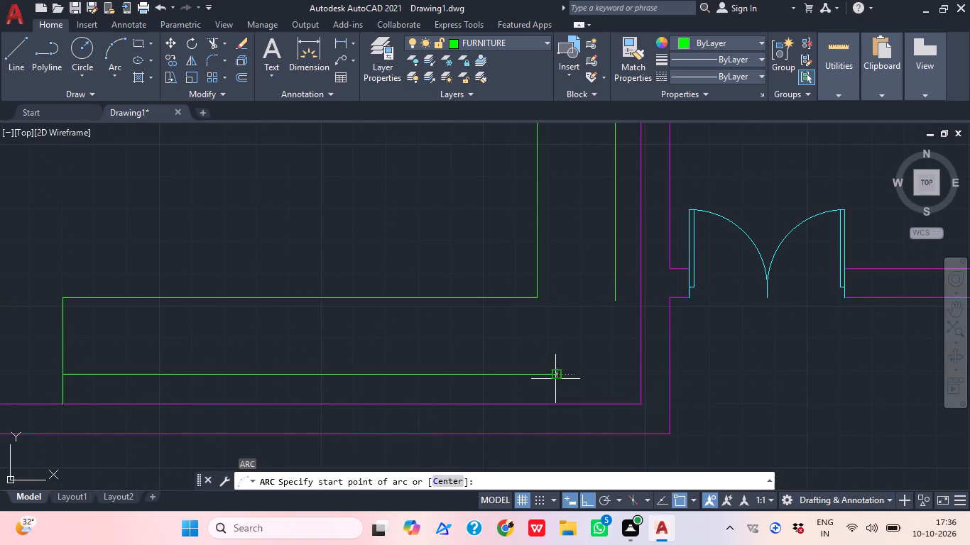
click(614, 304)
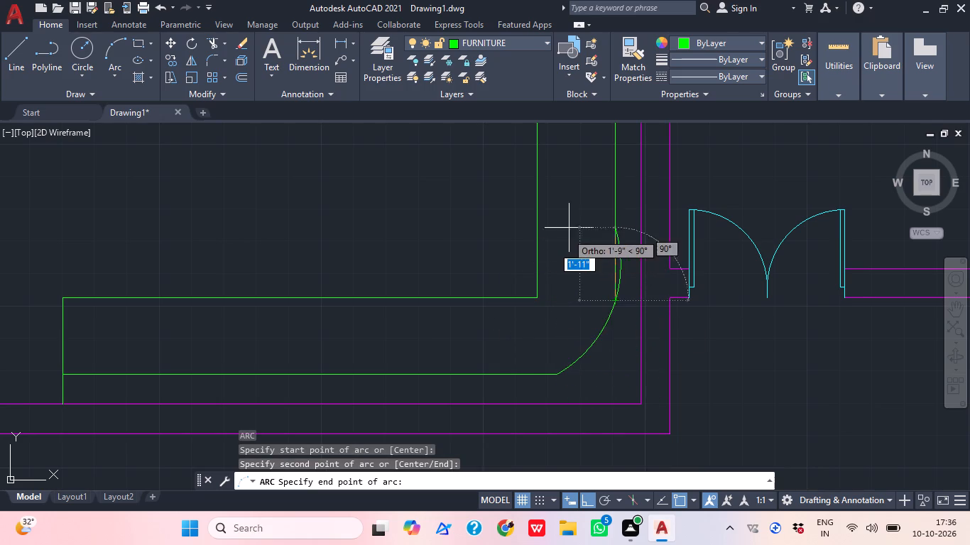
click(572, 200)
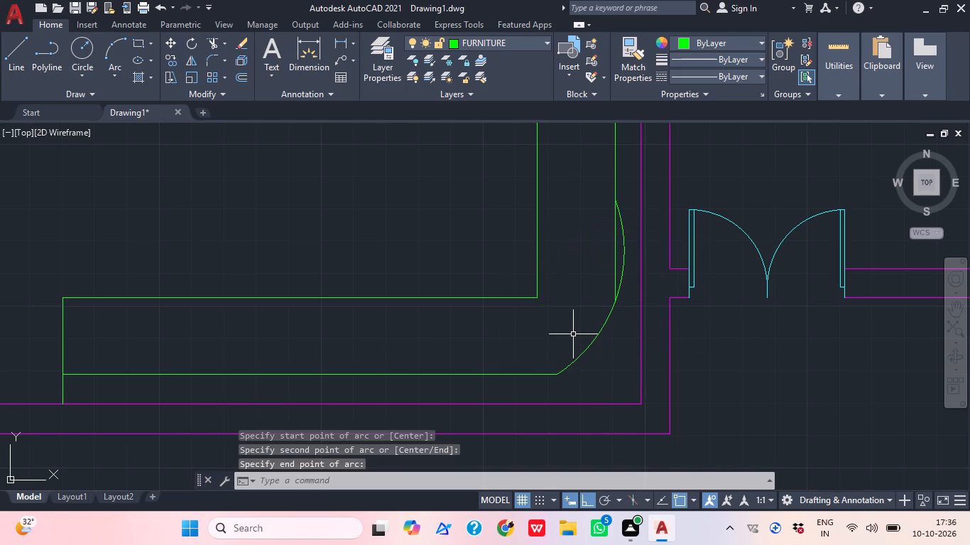
Trim the arc portion bulging east of the vertical backrest line, leaving only the curved corner between the two backrest lines.
text(TR)
key(space)
scroll(621, 263, up, 1)
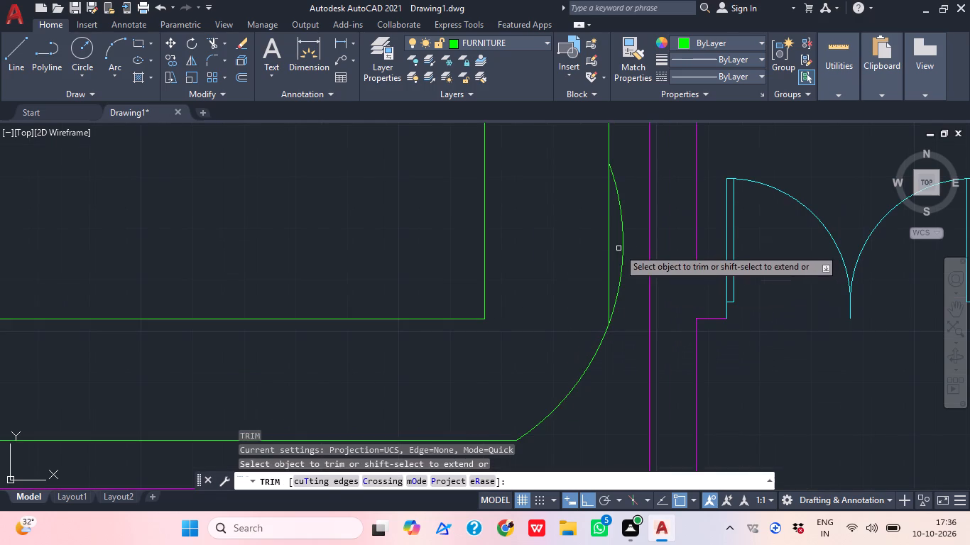
click(618, 248)
click(625, 263)
key(Escape)
Draw the first two seat divider lines across the south leg from its front edge to the south wall, starting at the west.
scroll(547, 304, down, 1)
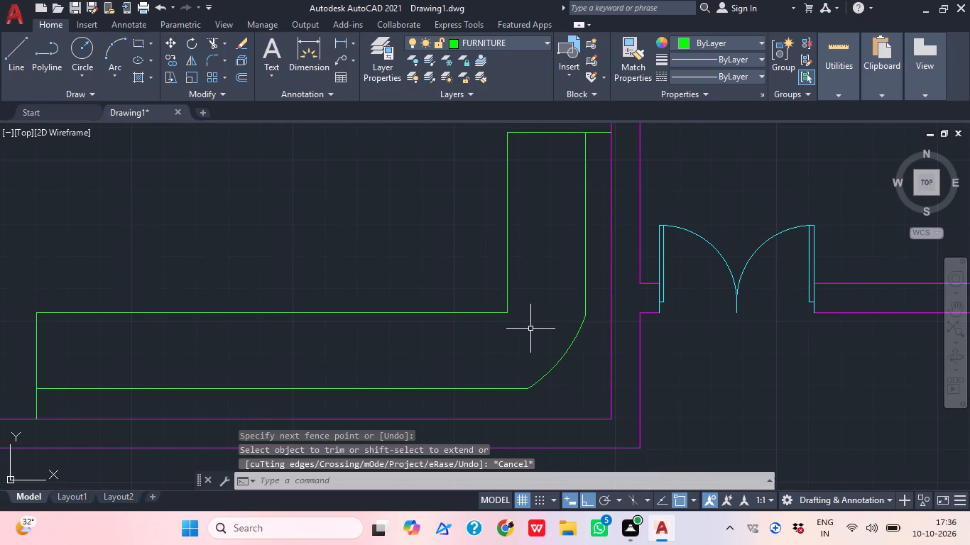
scroll(527, 332, down, 1)
middle_drag(525, 337, 525, 351)
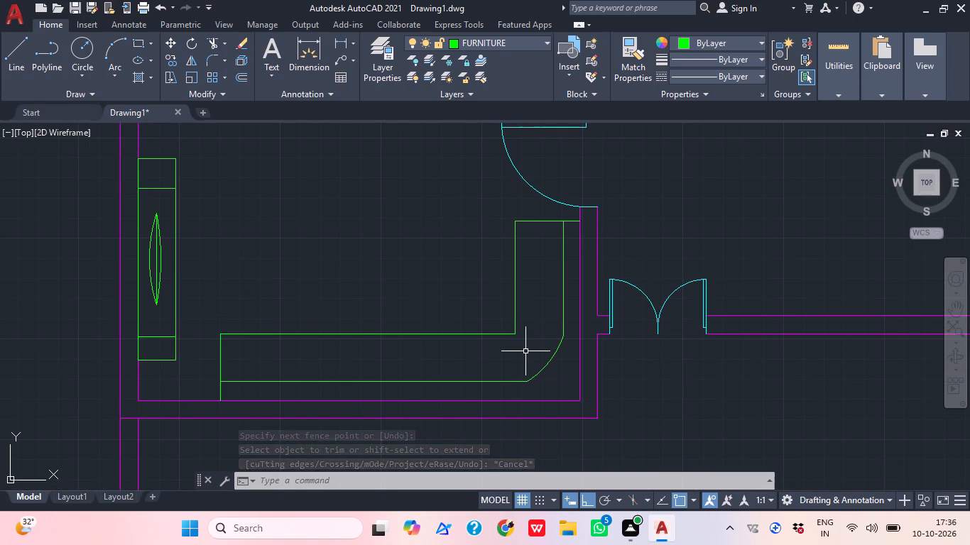
text(L)
key(space)
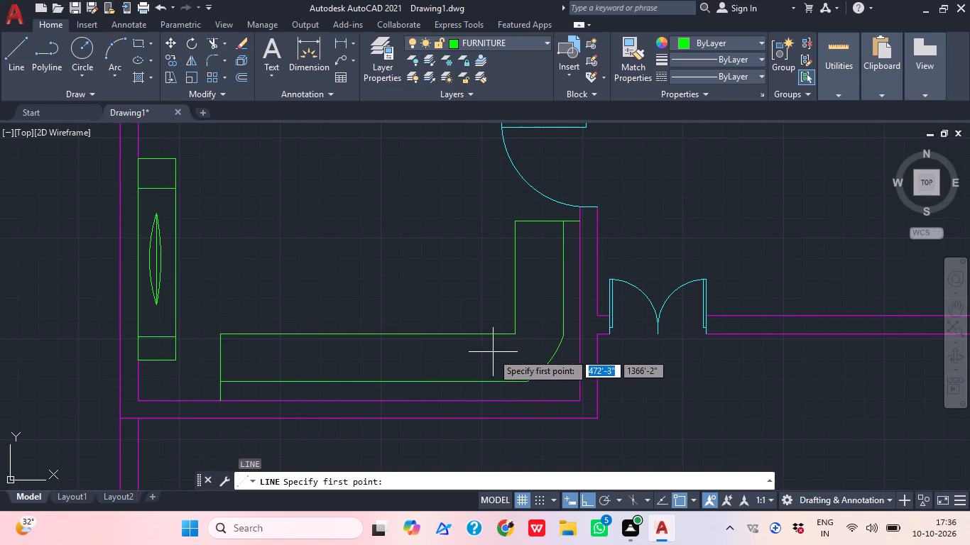
click(271, 335)
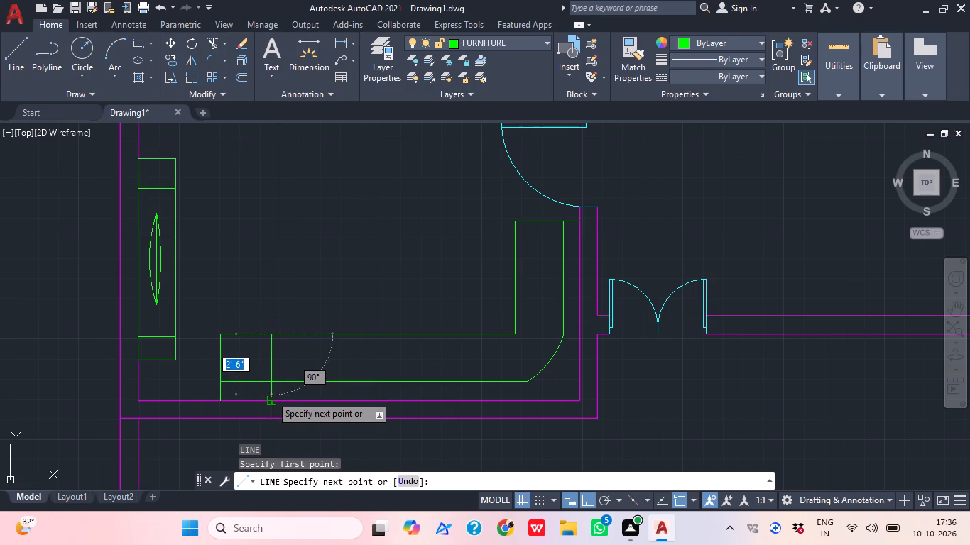
click(271, 395)
key(Escape)
text(L)
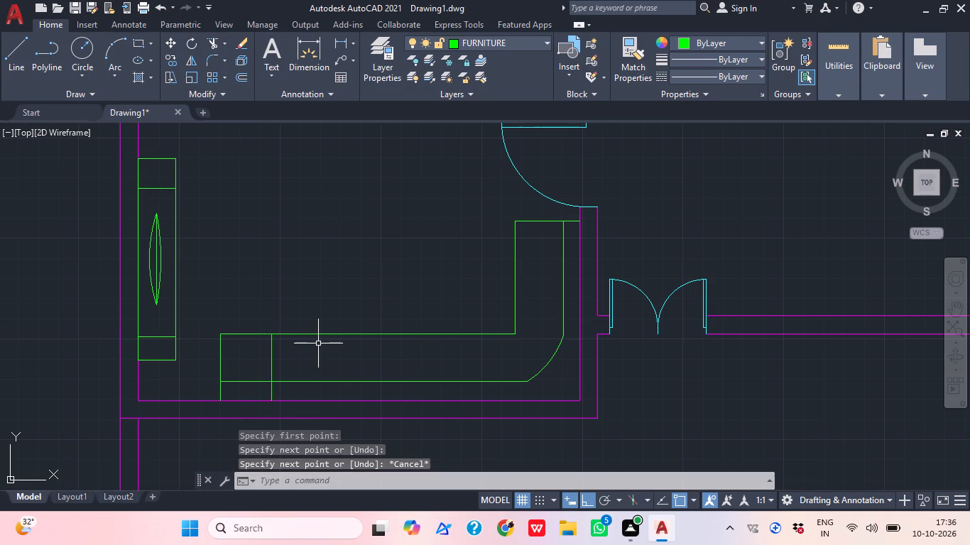
key(space)
click(326, 338)
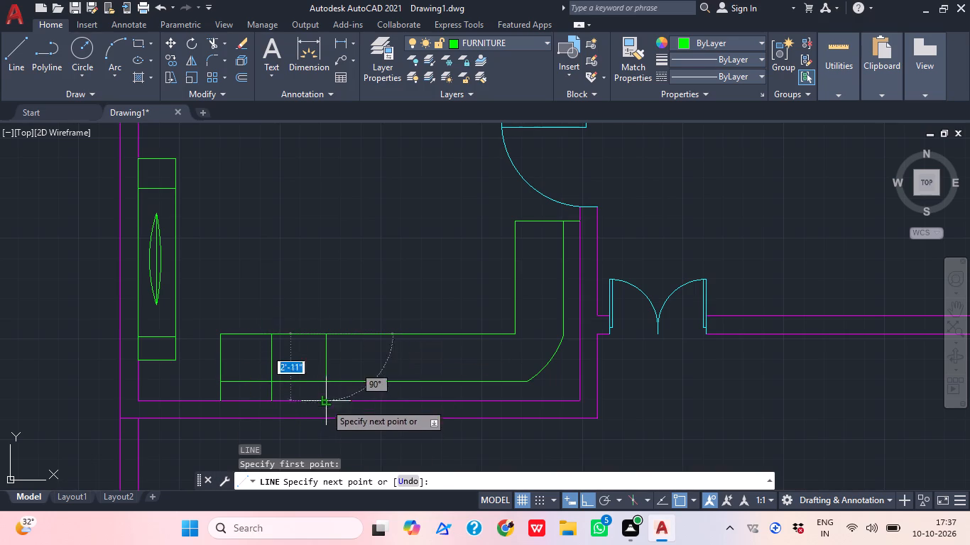
click(324, 395)
key(Escape)
Draw two more seat dividers farther east across the south leg, from its front edge to the south wall at similar spacing.
key(l)
key(space)
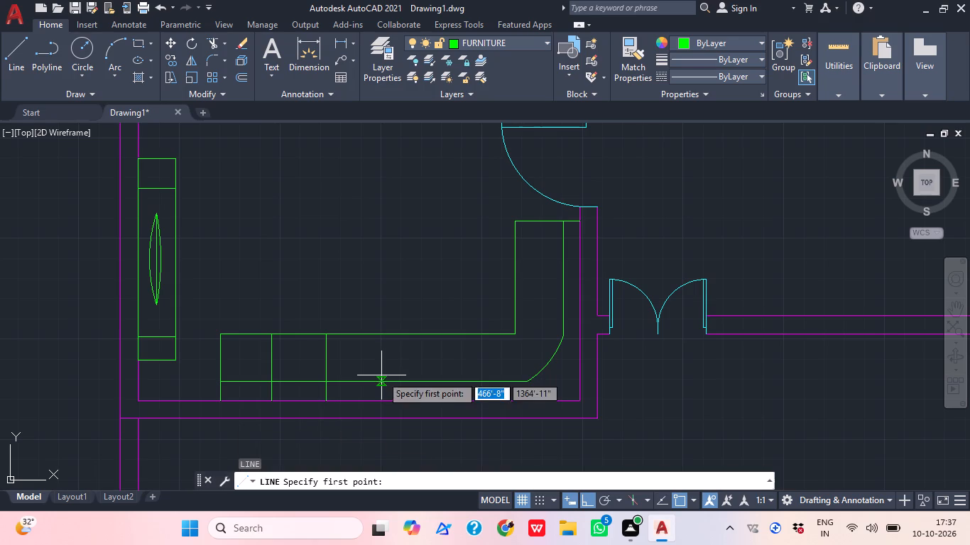
click(378, 336)
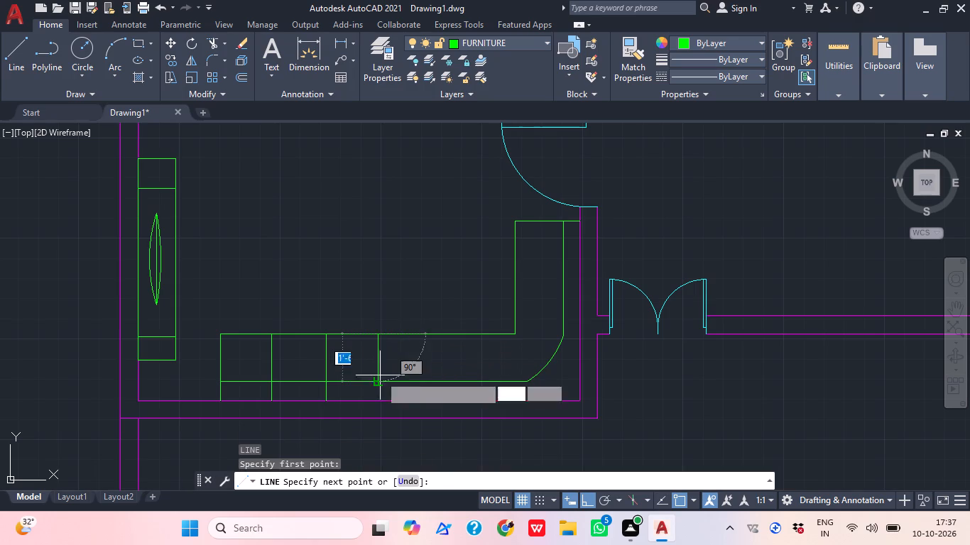
click(380, 400)
key(Escape)
key(l)
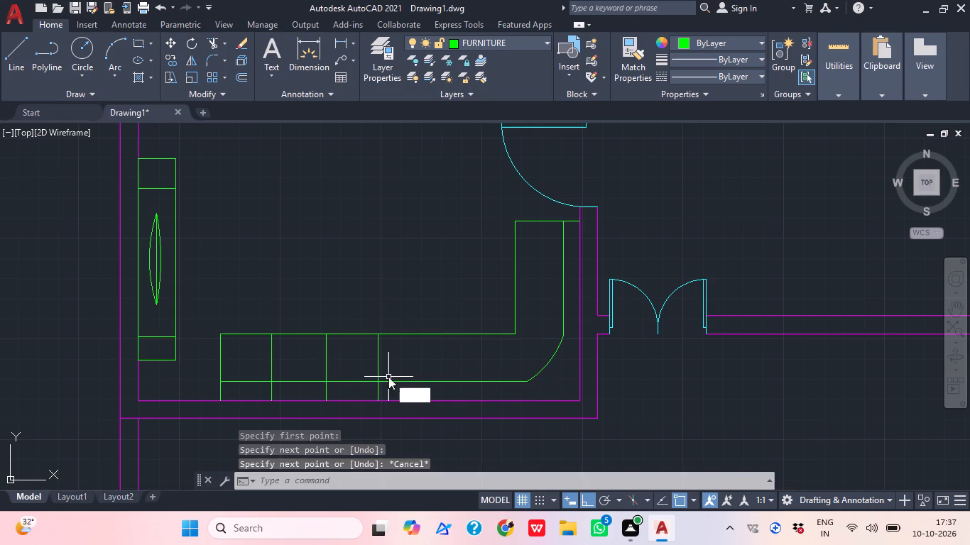
key(space)
click(430, 337)
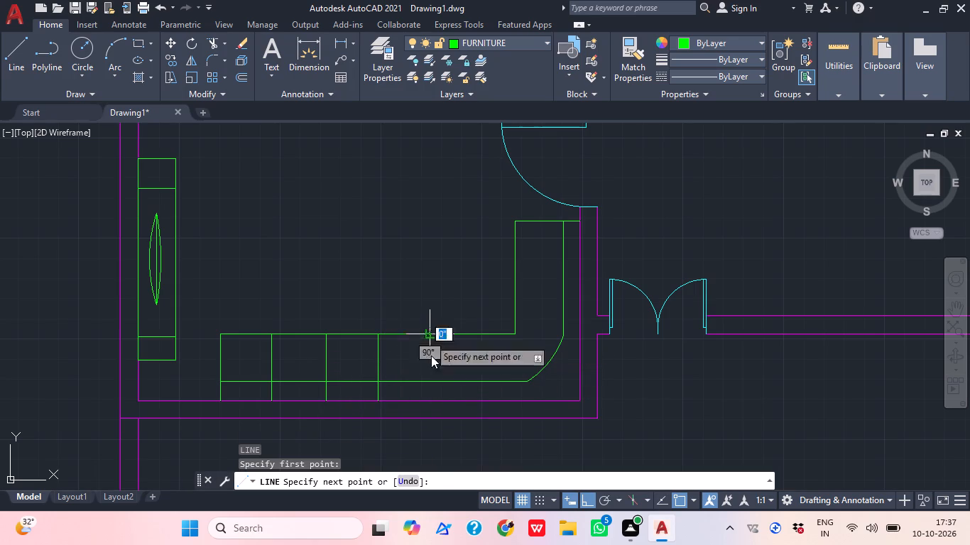
click(430, 396)
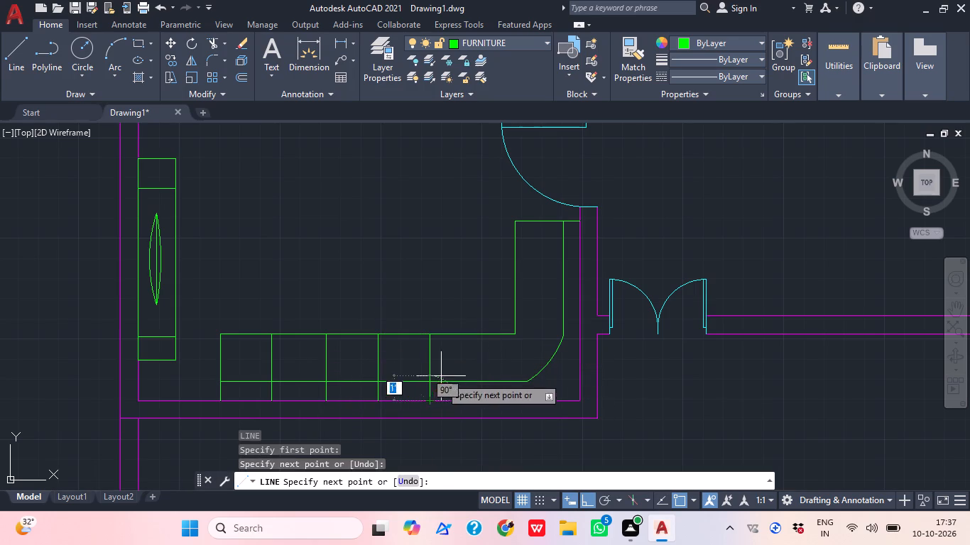
key(Escape)
Draw a fifth seat divider across the south leg just west of the inner corner, ending it at the south wall.
key(l)
key(space)
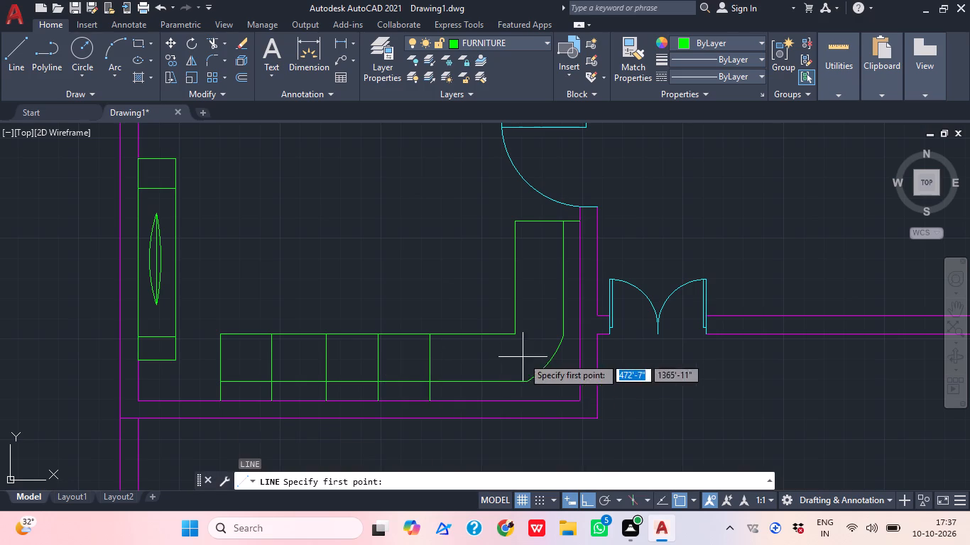
click(479, 338)
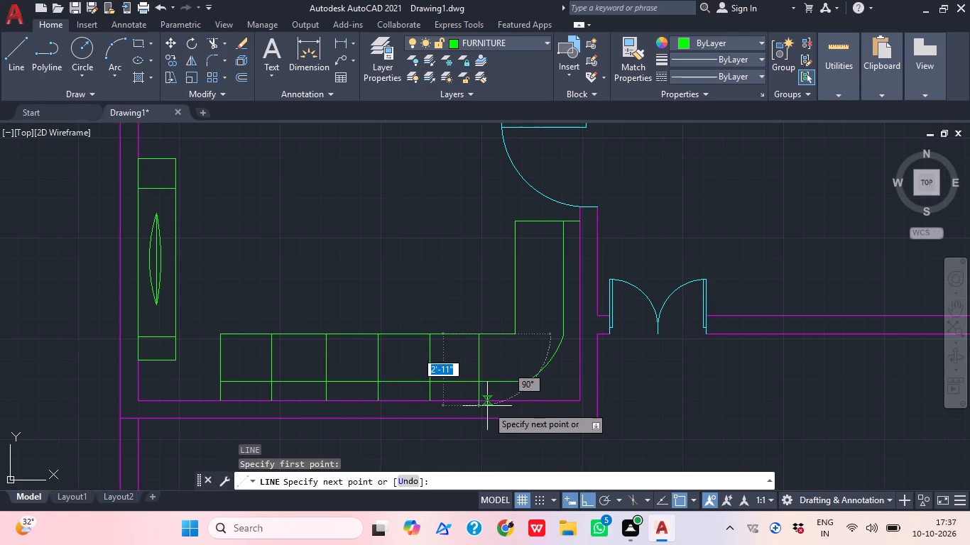
click(487, 406)
key(ctrl+z)
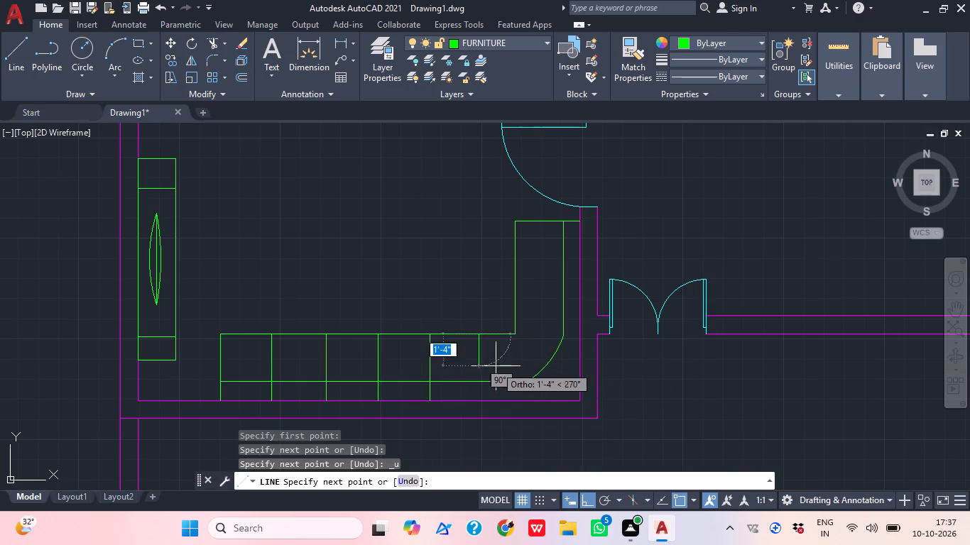
click(478, 398)
key(Escape)
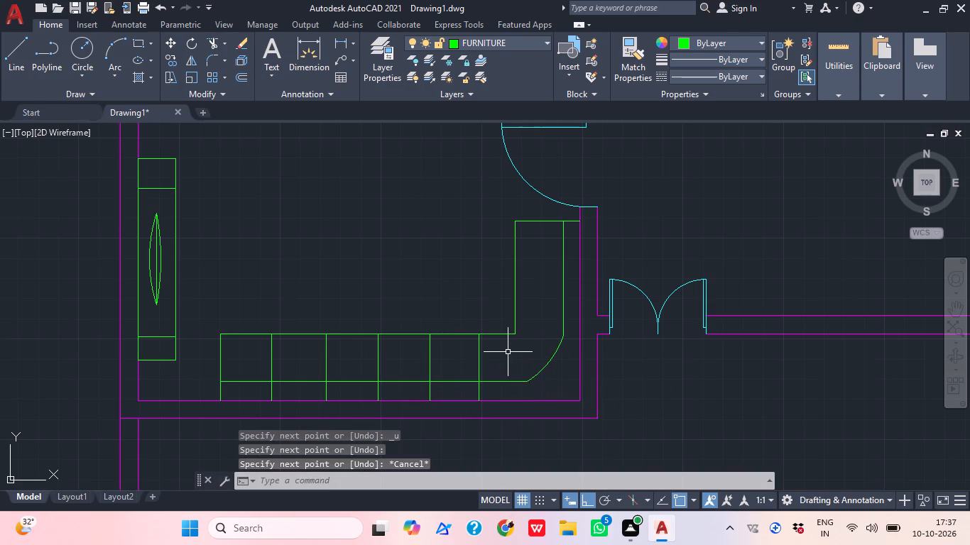
middle_drag(487, 354, 436, 360)
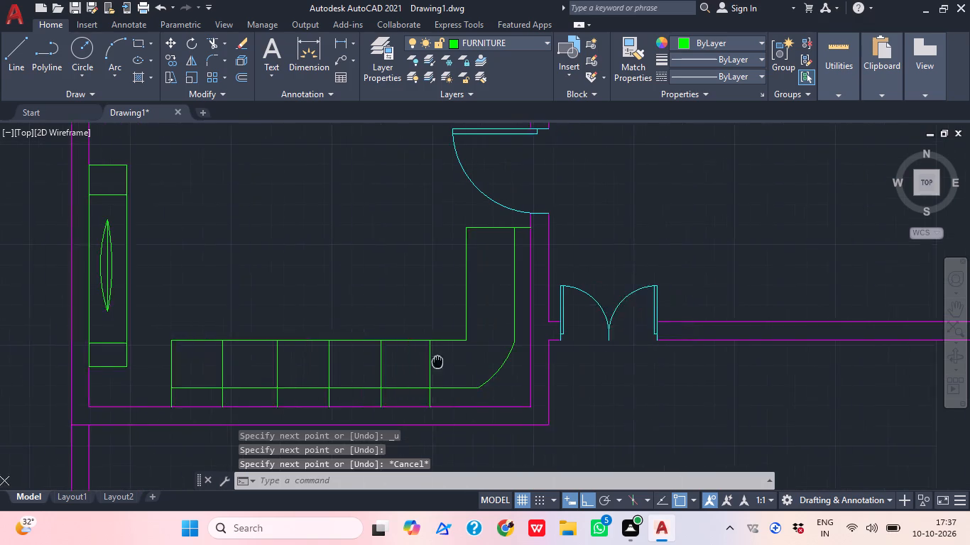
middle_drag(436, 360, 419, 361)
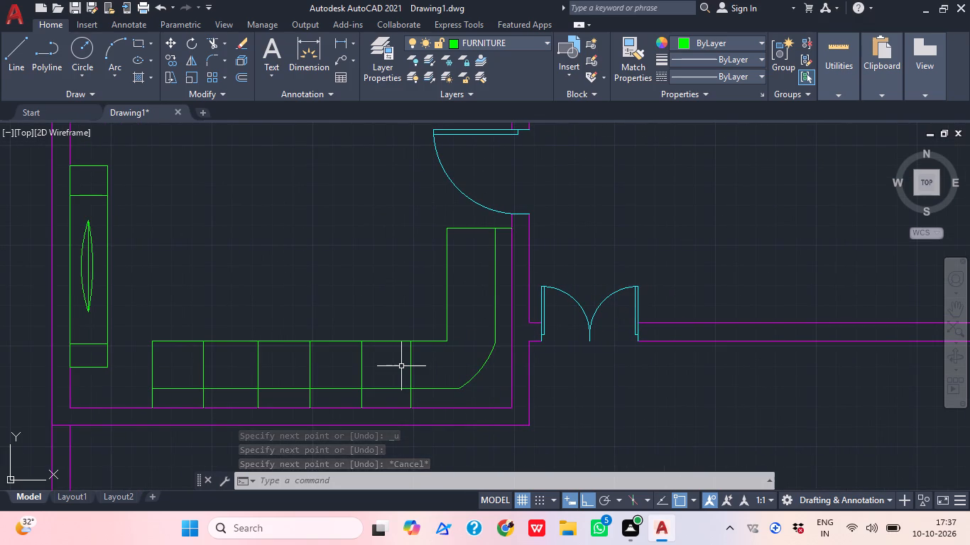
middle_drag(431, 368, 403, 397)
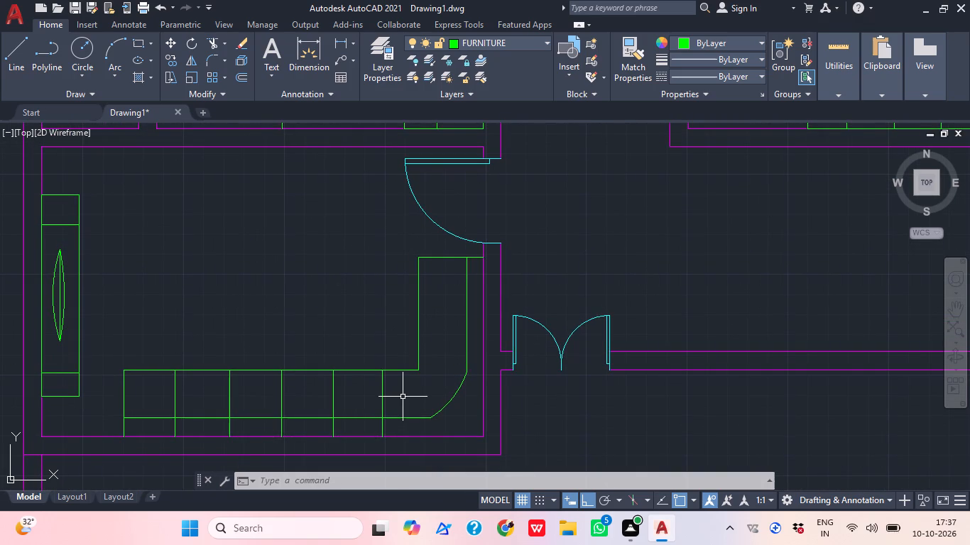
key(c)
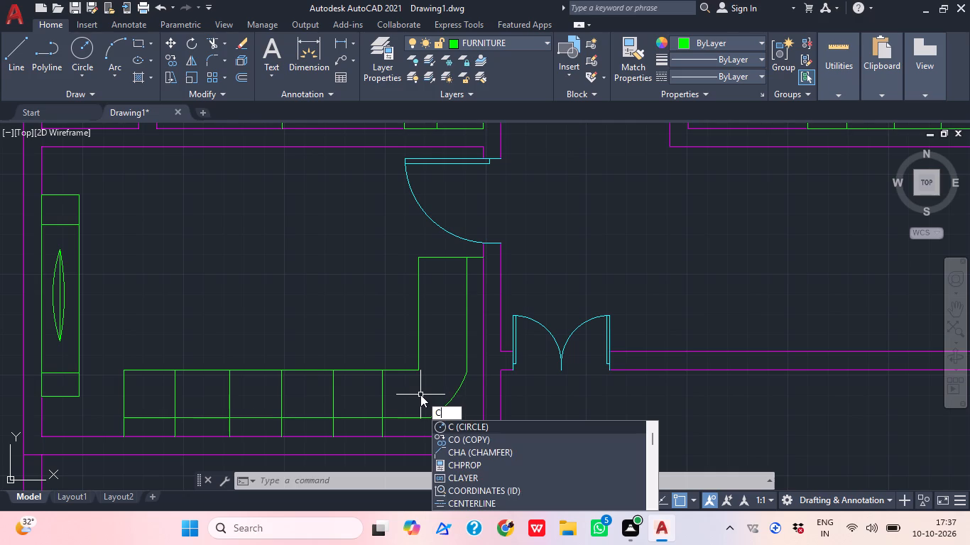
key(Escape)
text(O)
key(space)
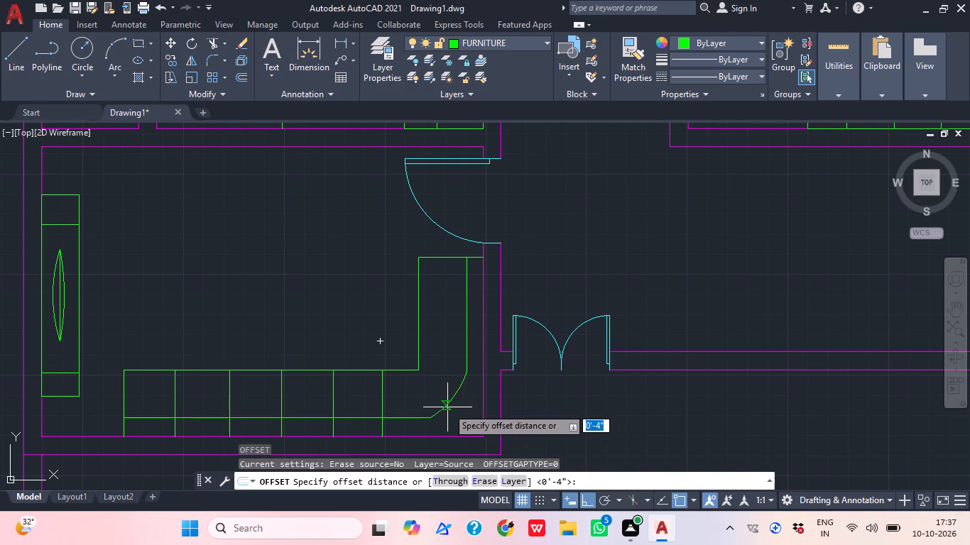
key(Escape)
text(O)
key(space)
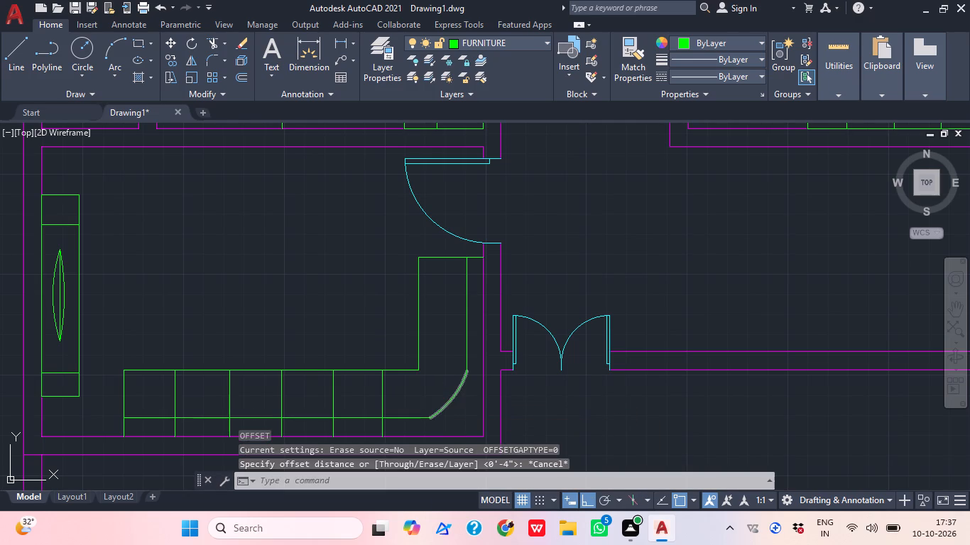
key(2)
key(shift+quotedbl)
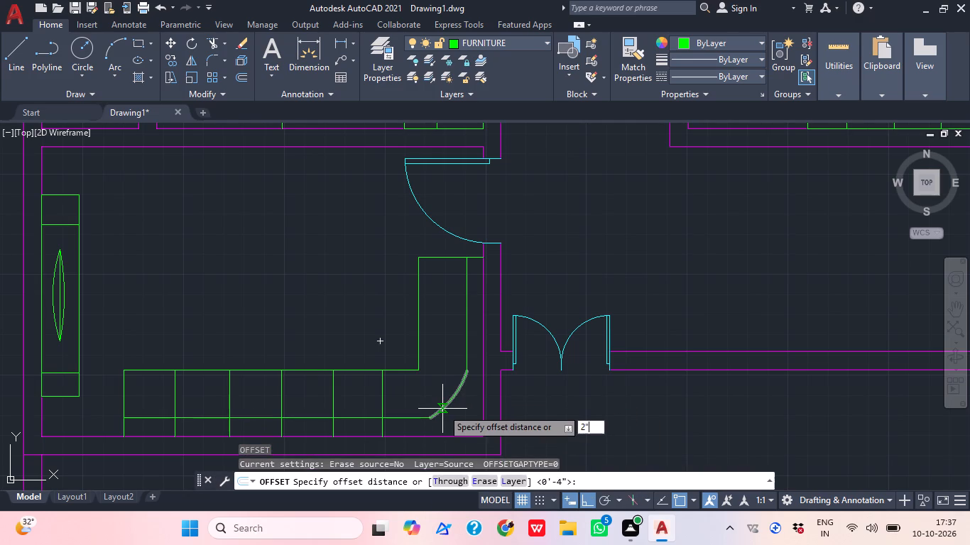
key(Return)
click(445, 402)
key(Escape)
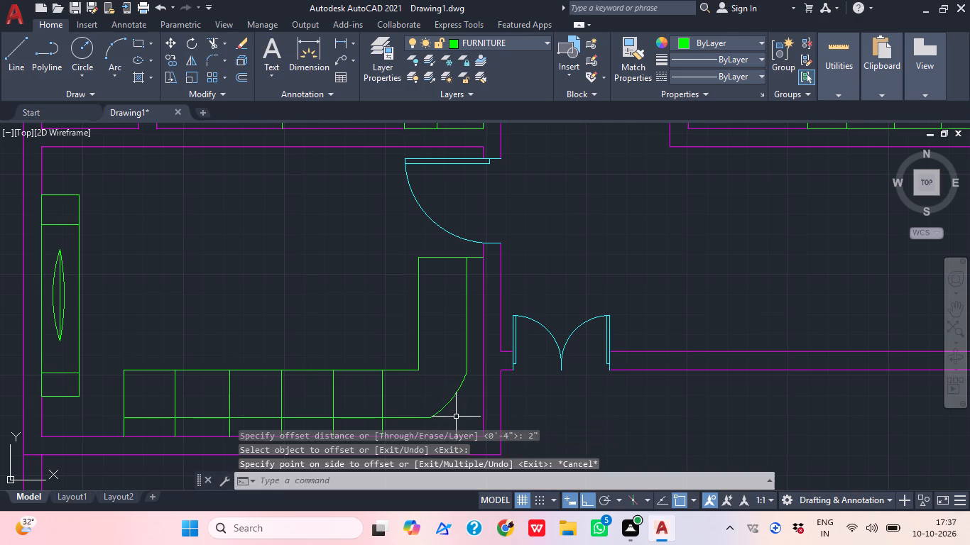
Offset the sofa's curved backrest corner arc 5" outward toward the room's southeast corner.
text(O)
key(space)
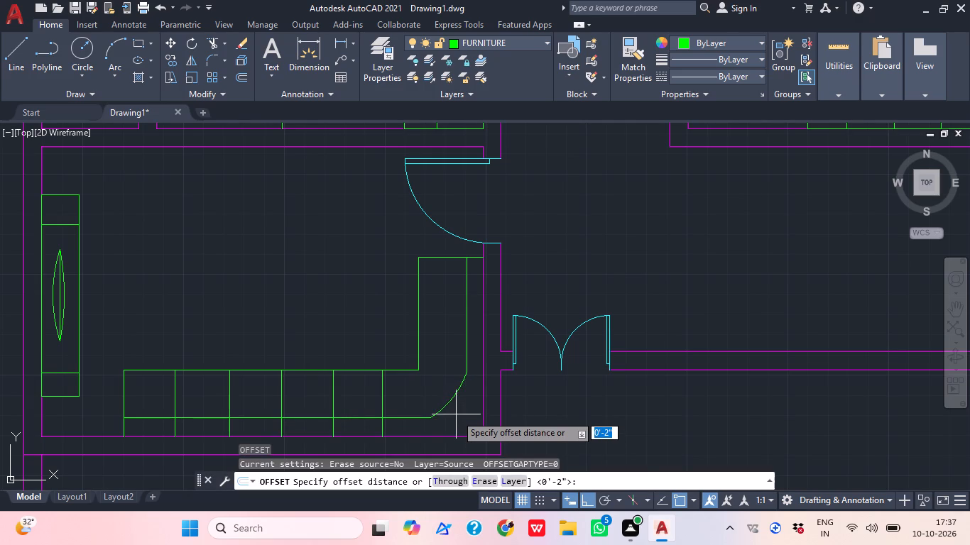
key(shift+quotedbl)
key(5)
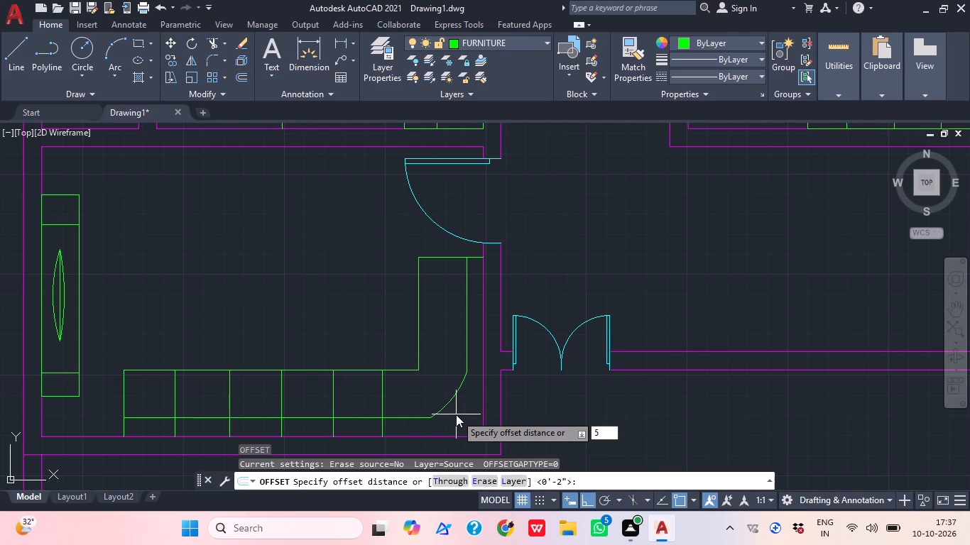
key(shift+quotedbl)
key(Return)
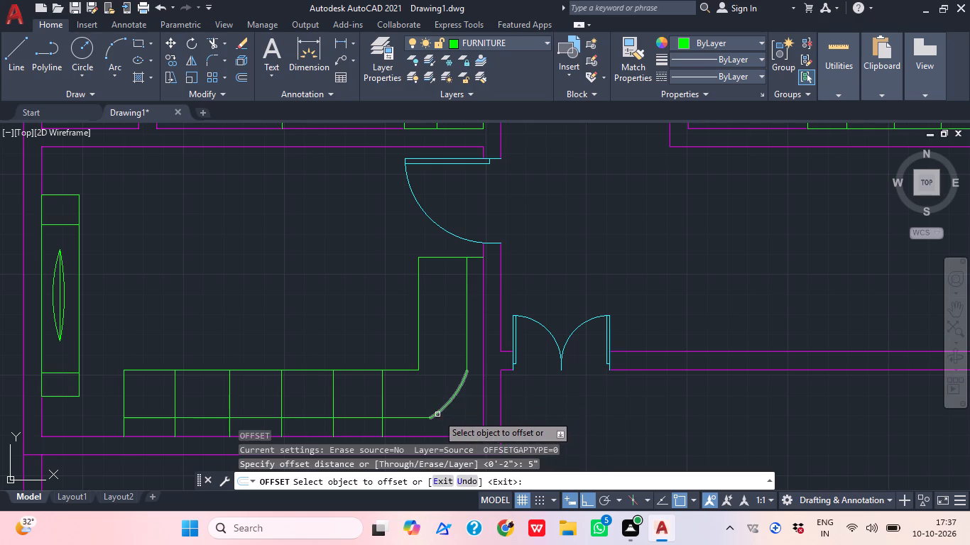
click(441, 414)
click(435, 410)
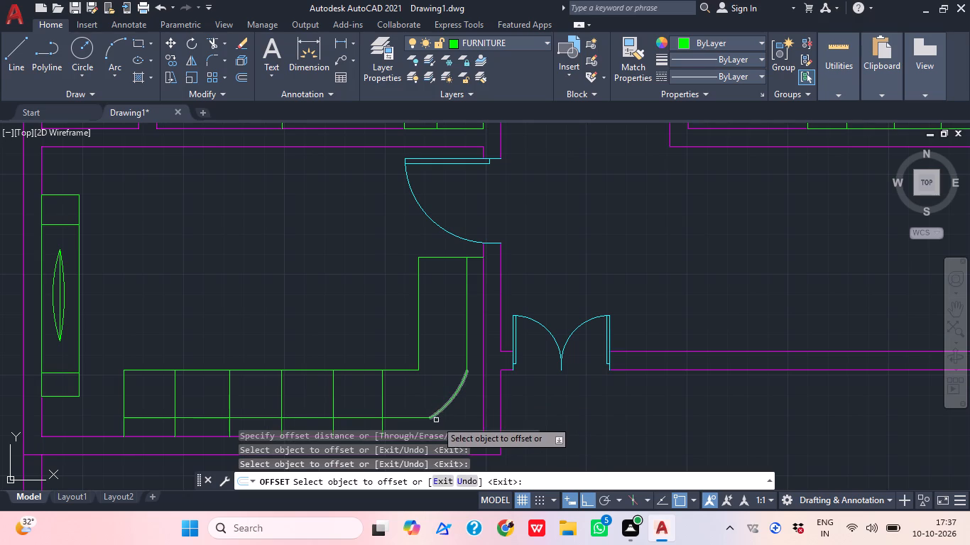
click(438, 413)
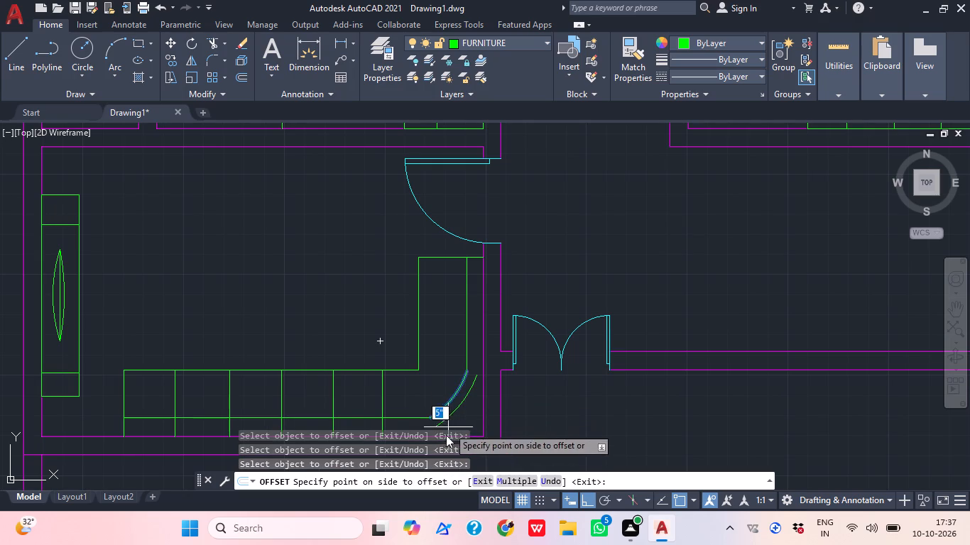
middle_click(440, 436)
scroll(440, 436, down, 1)
click(475, 425)
middle_drag(449, 423, 405, 416)
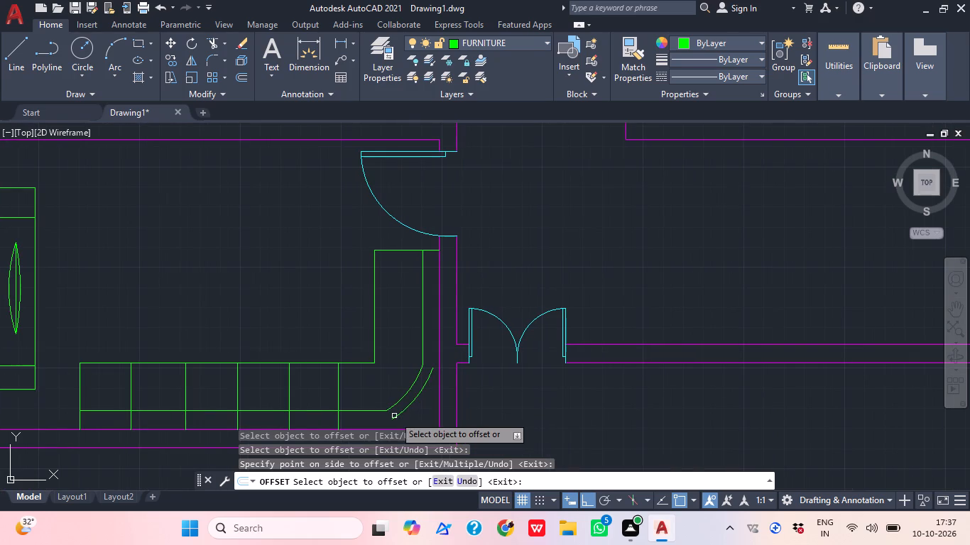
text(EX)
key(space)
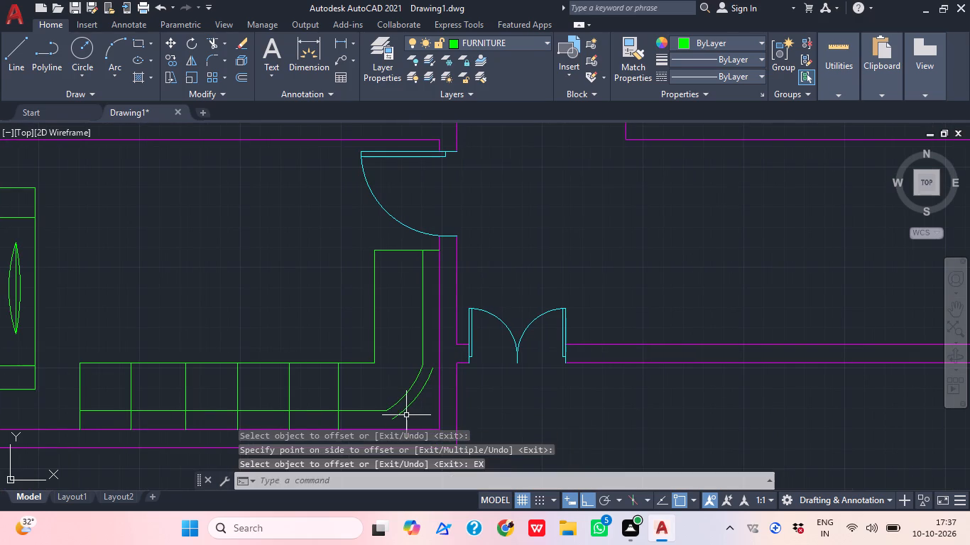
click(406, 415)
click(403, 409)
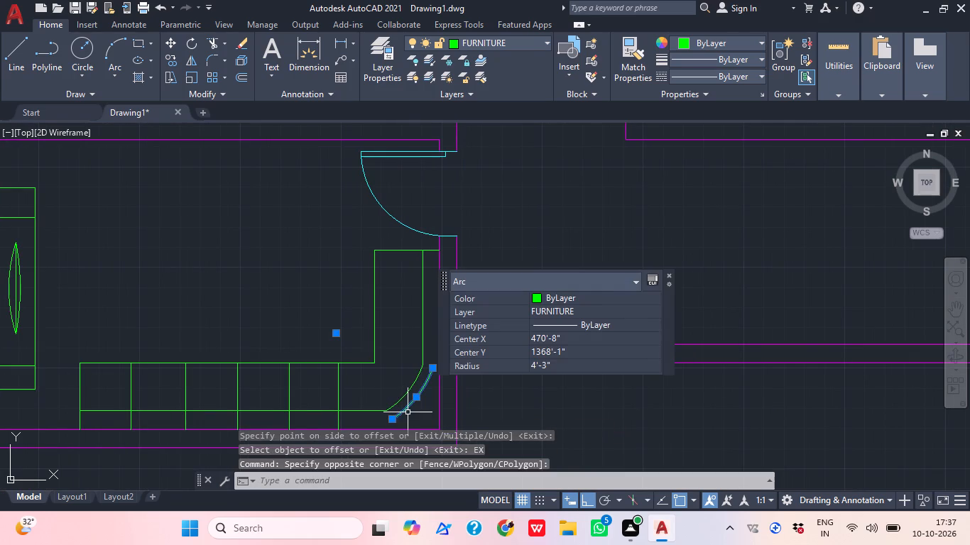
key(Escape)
Extend the outer corner arc at both ends, to the south wall and up to the vertical backrest line.
text(EX)
key(space)
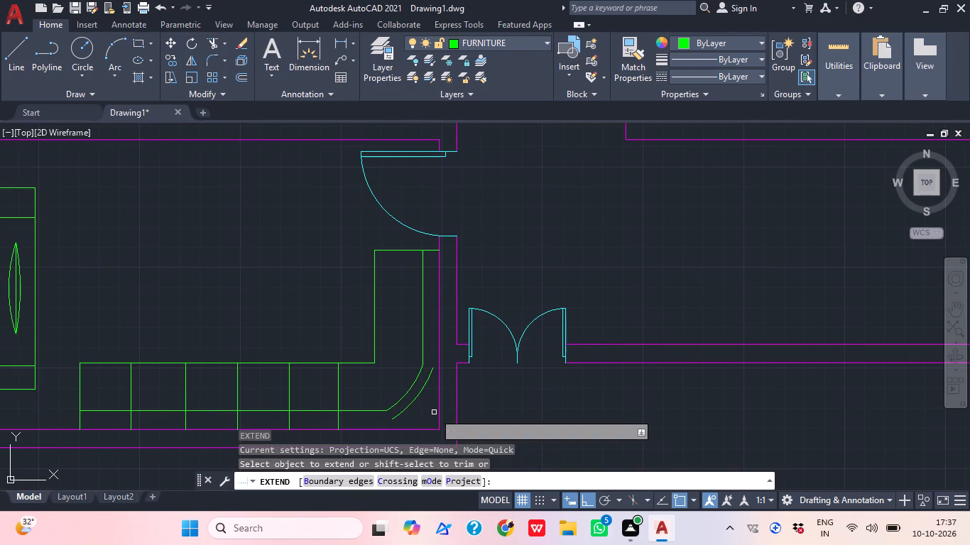
drag(413, 412, 403, 410)
click(393, 408)
click(419, 404)
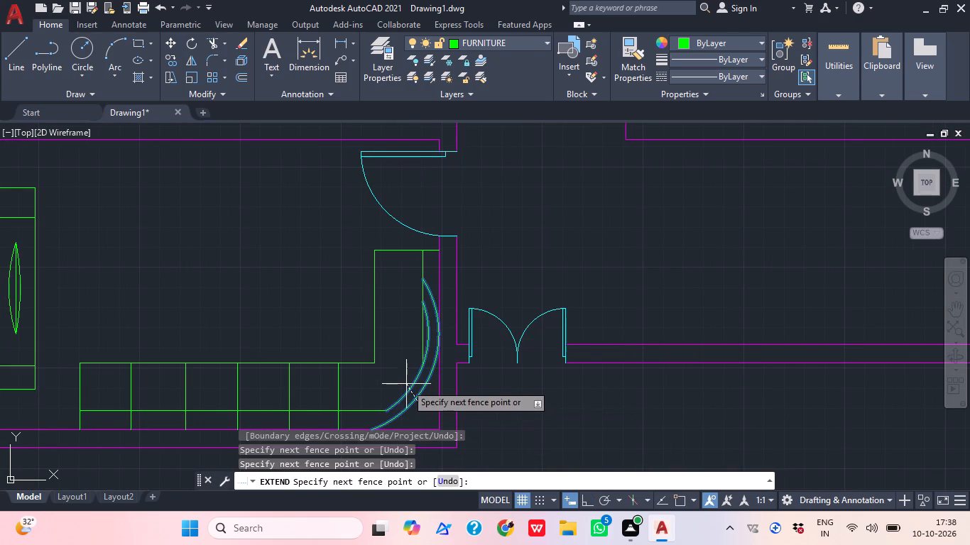
scroll(415, 382, up, 2)
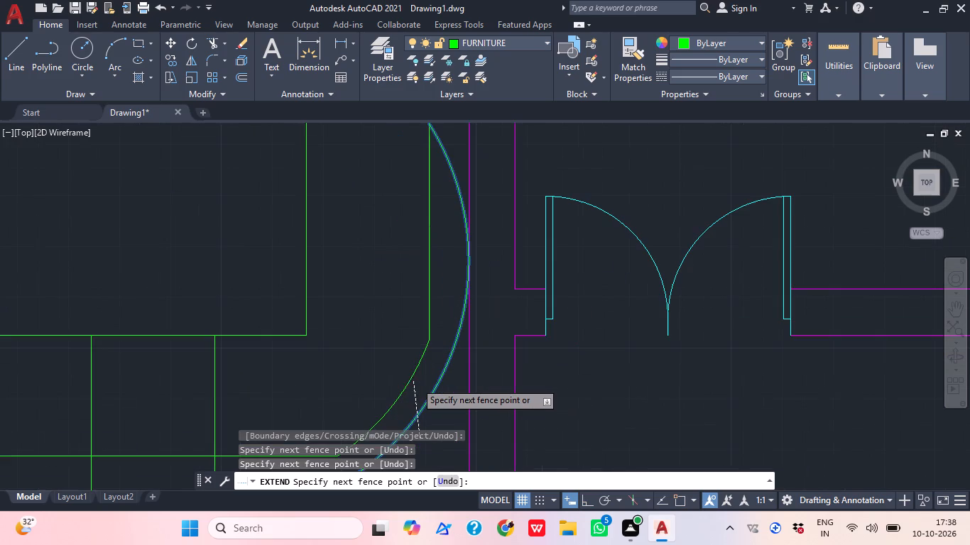
click(415, 382)
middle_drag(425, 369, 408, 401)
key(Escape)
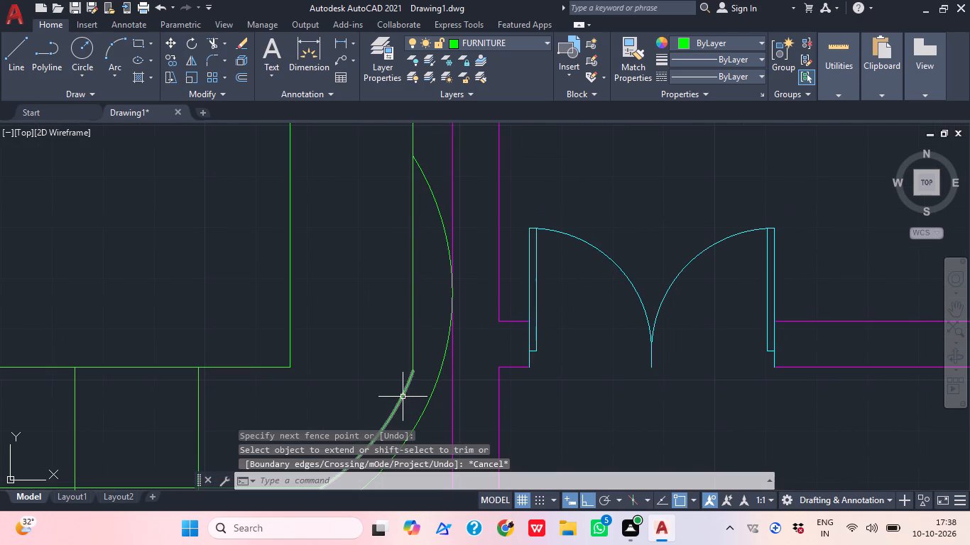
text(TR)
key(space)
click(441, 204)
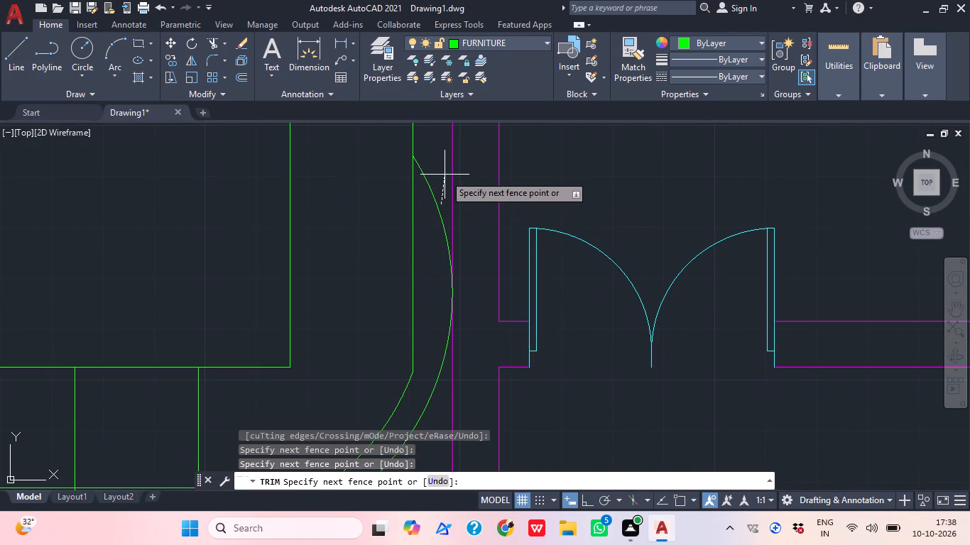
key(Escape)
Draw a short horizontal line from the outer arc's easternmost point across to the room's east wall.
scroll(429, 304, up, 1)
middle_drag(447, 304, 362, 316)
scroll(447, 304, up, 1)
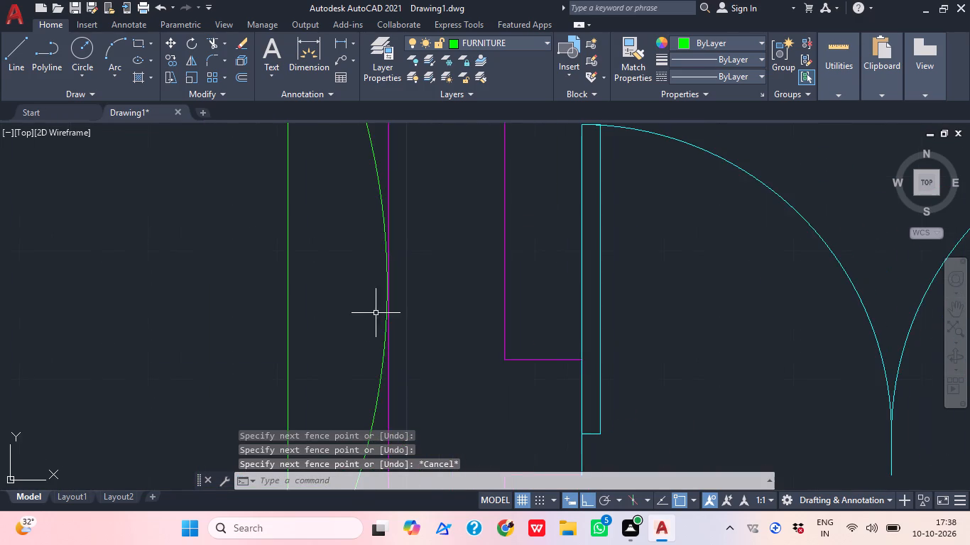
scroll(398, 289, up, 4)
text(L)
key(space)
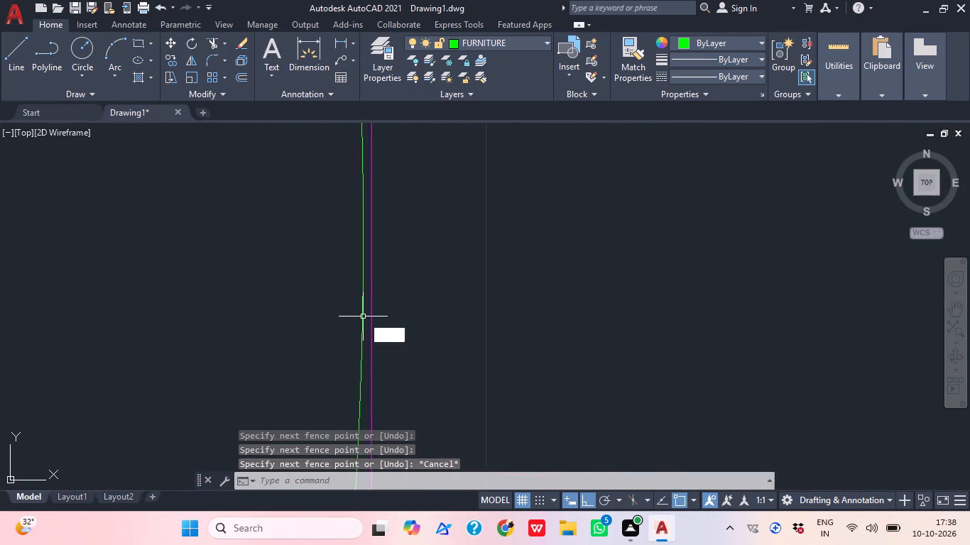
click(366, 309)
click(387, 307)
key(Escape)
scroll(387, 307, down, 2)
middle_drag(387, 307, 391, 314)
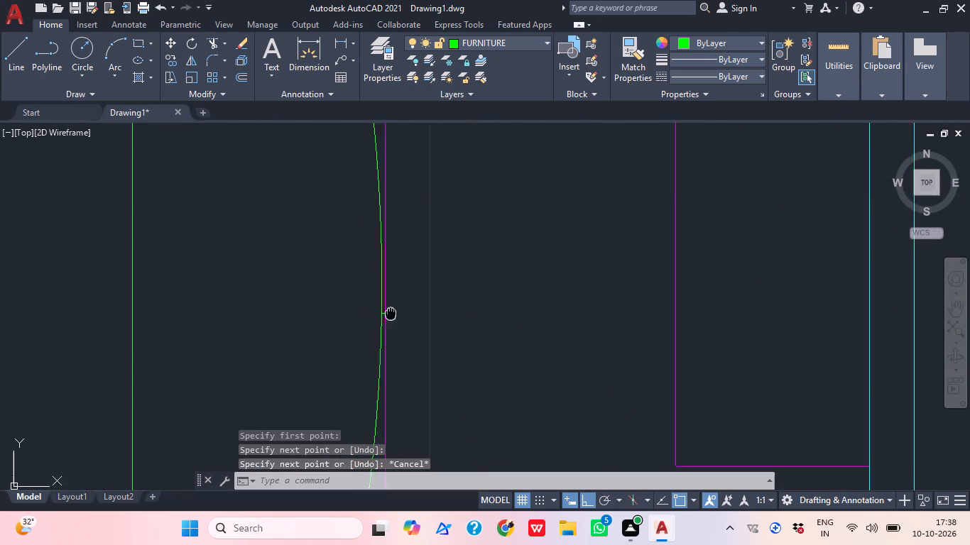
Trim away the outer arc's portion north of the short horizontal line, between the vertical backrest line and the east wall.
middle_drag(391, 314, 396, 324)
scroll(390, 314, down, 1)
middle_click(390, 314)
text(TR)
key(space)
middle_drag(393, 292, 398, 380)
scroll(393, 307, down, 1)
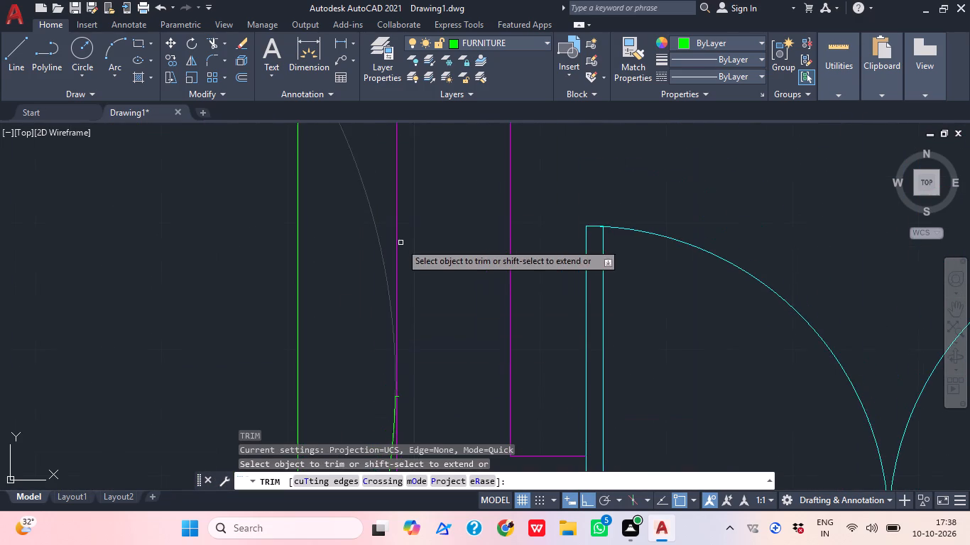
scroll(399, 243, down, 2)
click(400, 256)
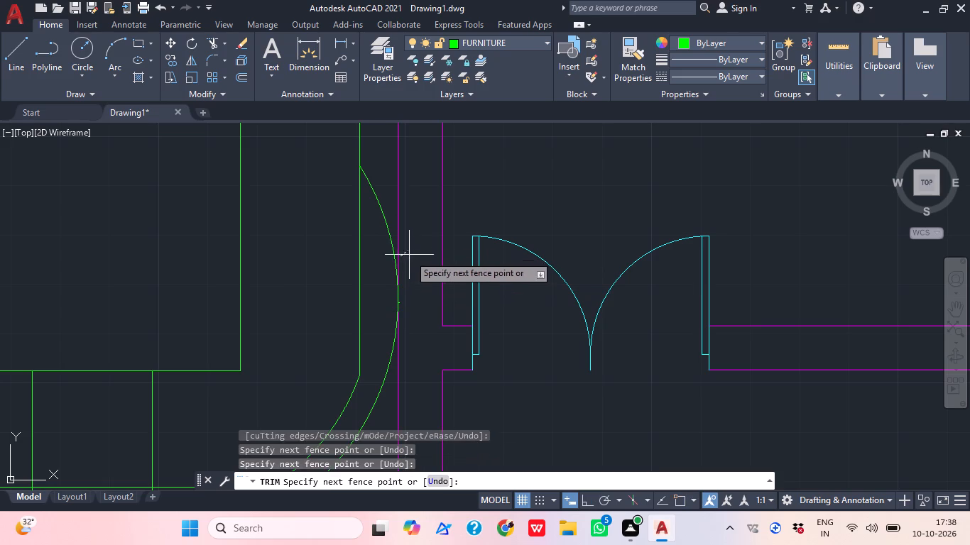
click(410, 257)
click(378, 241)
click(388, 205)
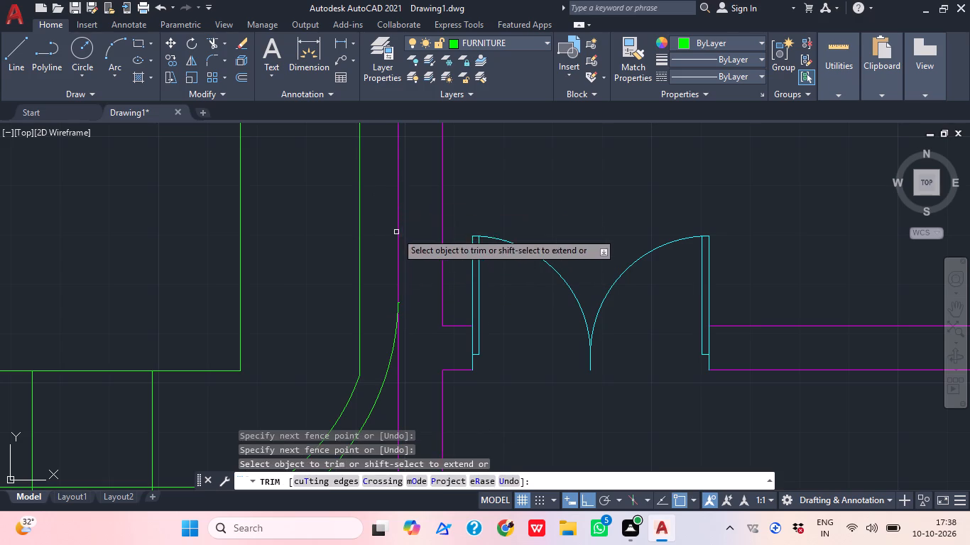
scroll(396, 232, down, 1)
key(Escape)
Draw two horizontal seat dividers across the sofa's east leg, from its west edge to the east wall, starting at the north.
scroll(405, 293, down, 2)
middle_drag(340, 350, 307, 353)
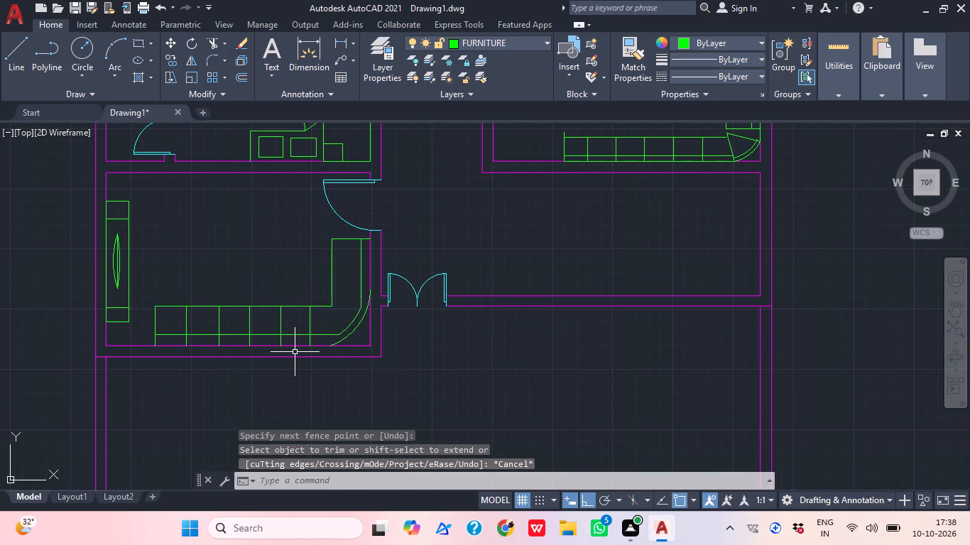
text(L)
key(space)
scroll(314, 272, up, 1)
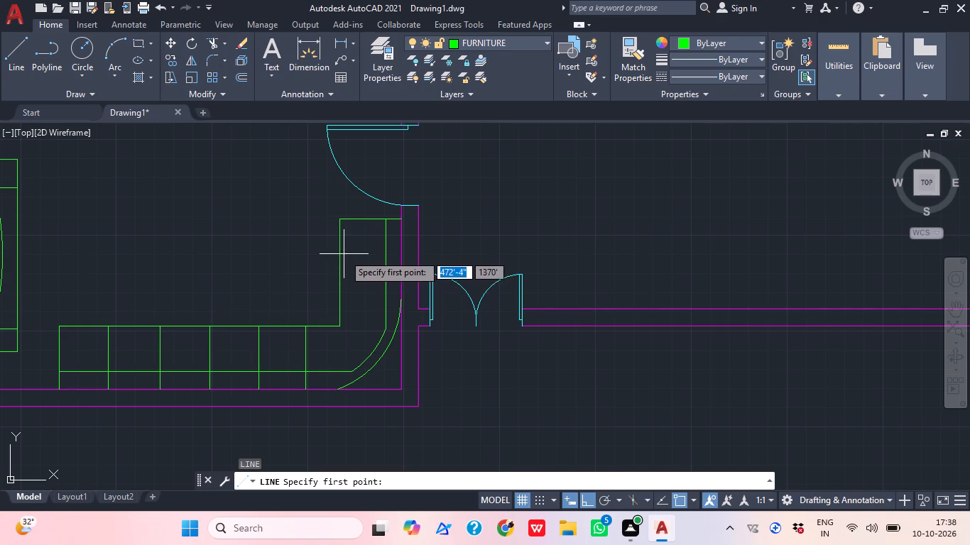
click(340, 253)
click(400, 253)
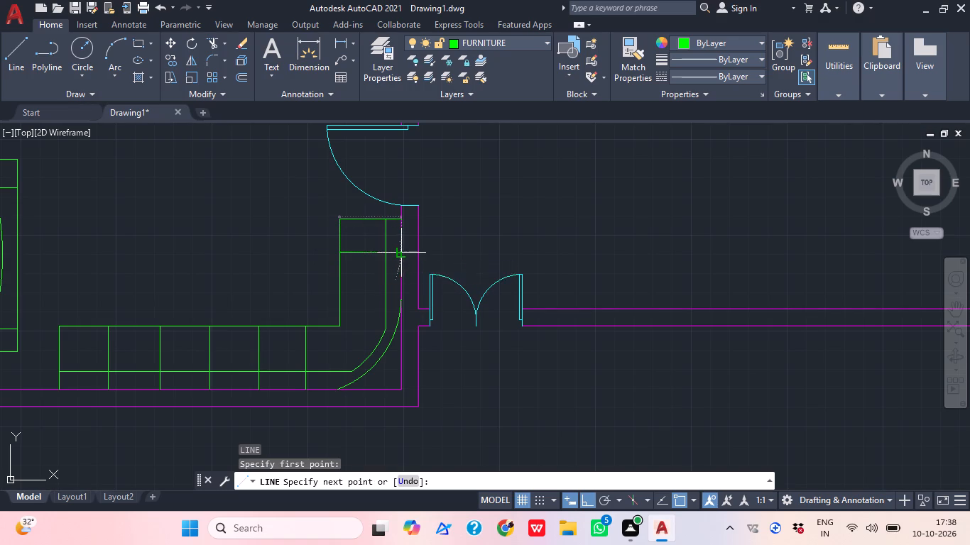
key(Escape)
text(L)
key(space)
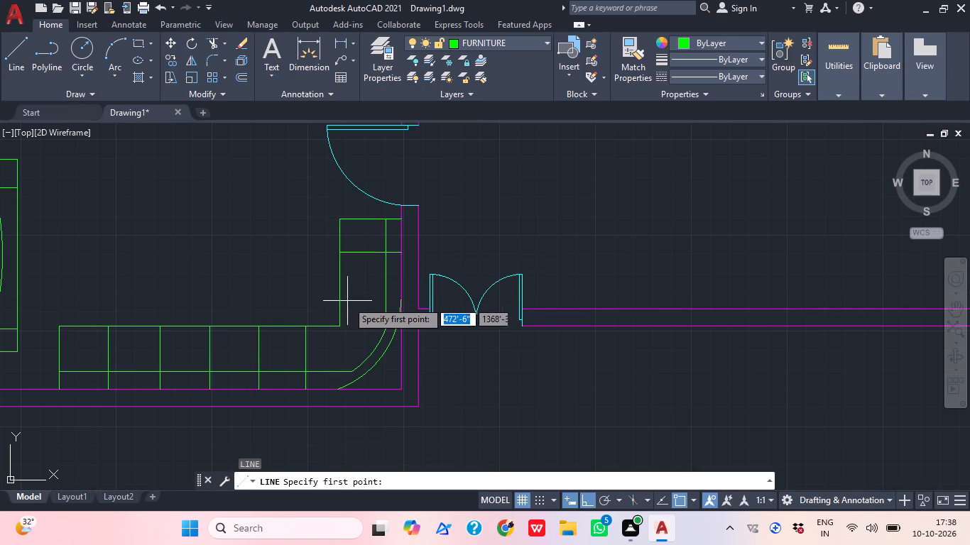
click(340, 299)
click(401, 298)
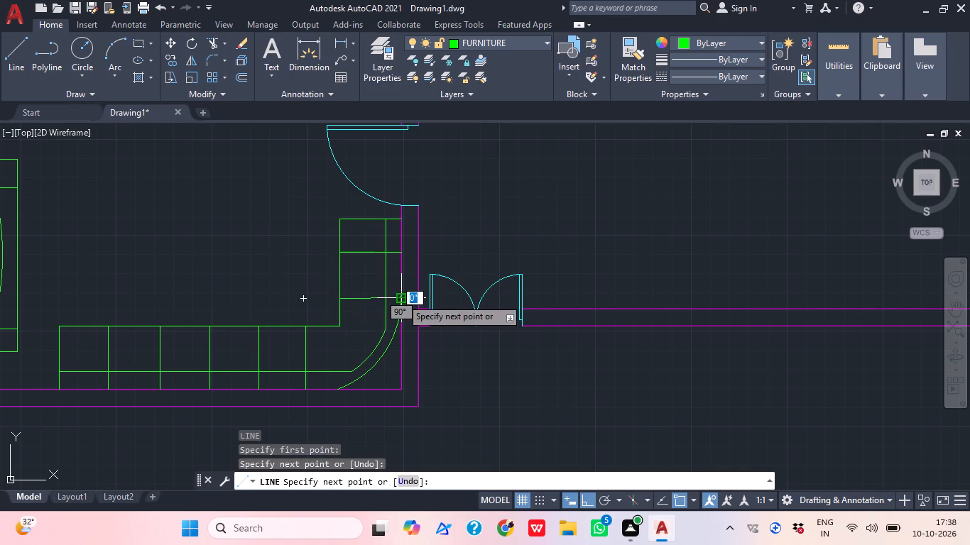
key(grave)
scroll(425, 330, down, 1)
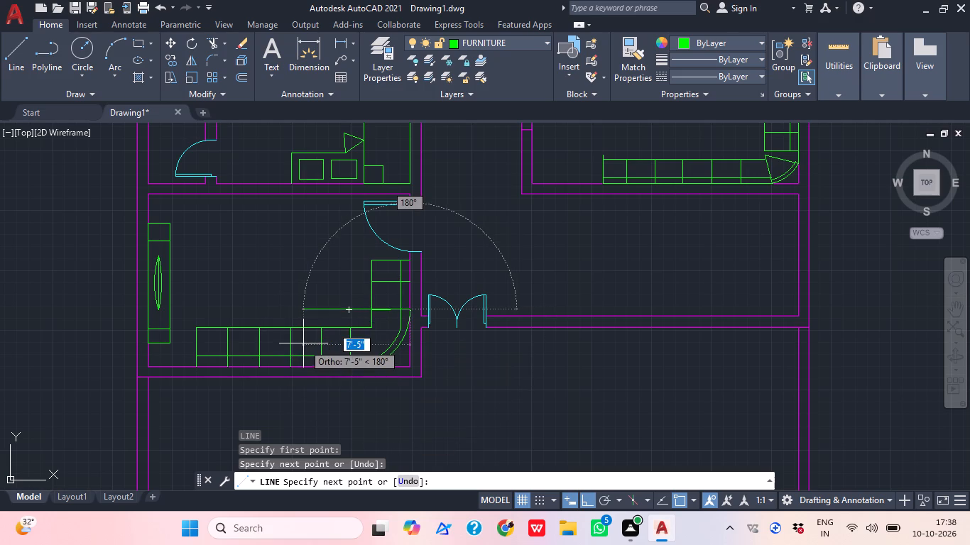
key(Escape)
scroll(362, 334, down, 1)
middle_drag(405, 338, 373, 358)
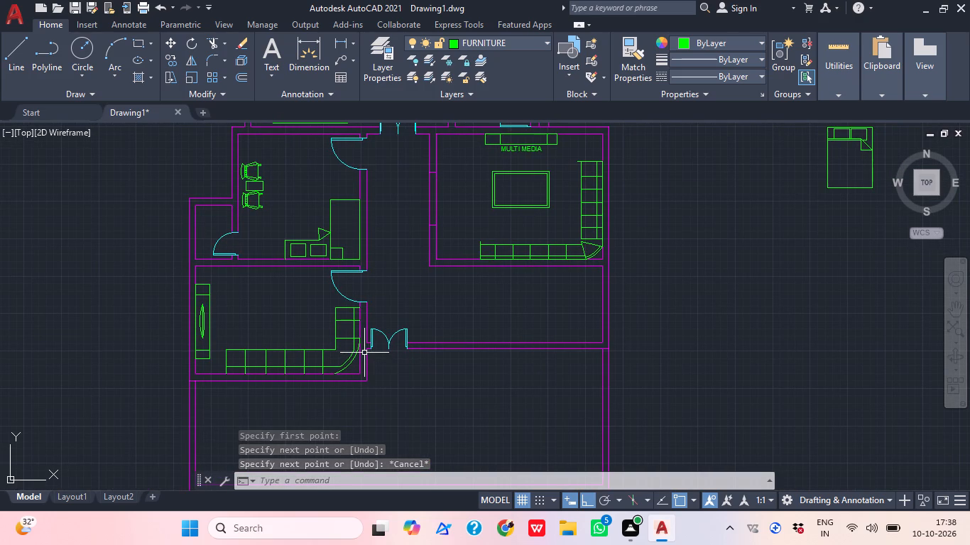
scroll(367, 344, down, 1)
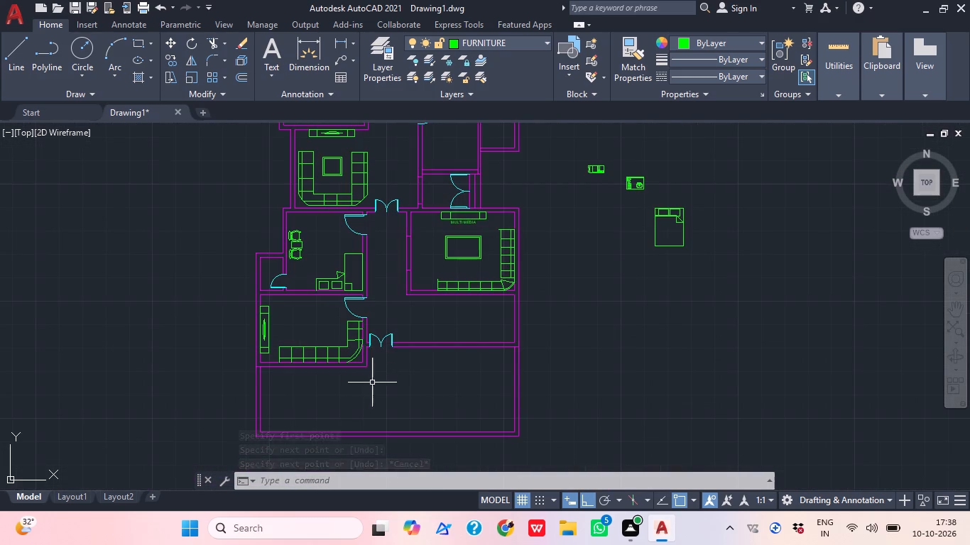
Draw an L-shaped counter edge in the room north of the double-door closet, from the west wall to the east wall, its north end about 2'-8" deep.
scroll(339, 365, down, 1)
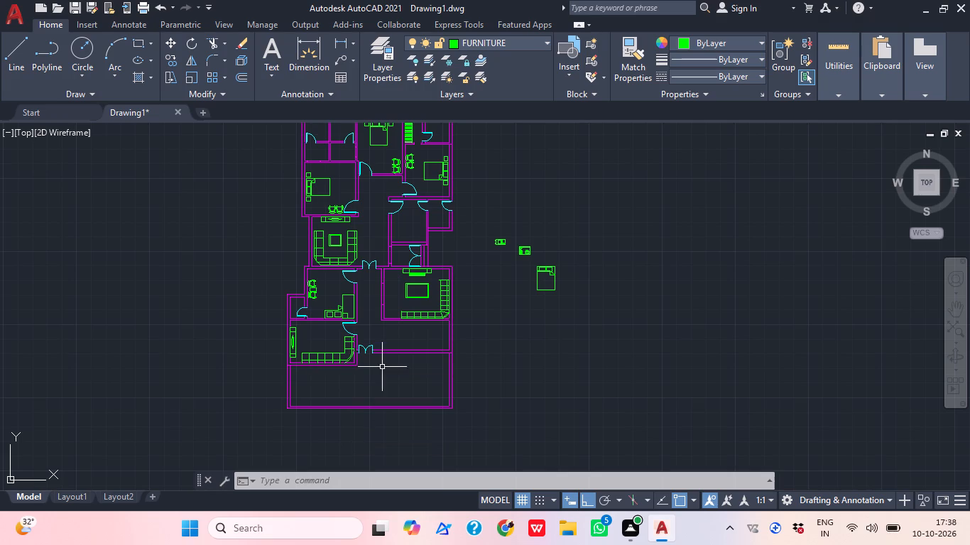
middle_drag(361, 336, 366, 373)
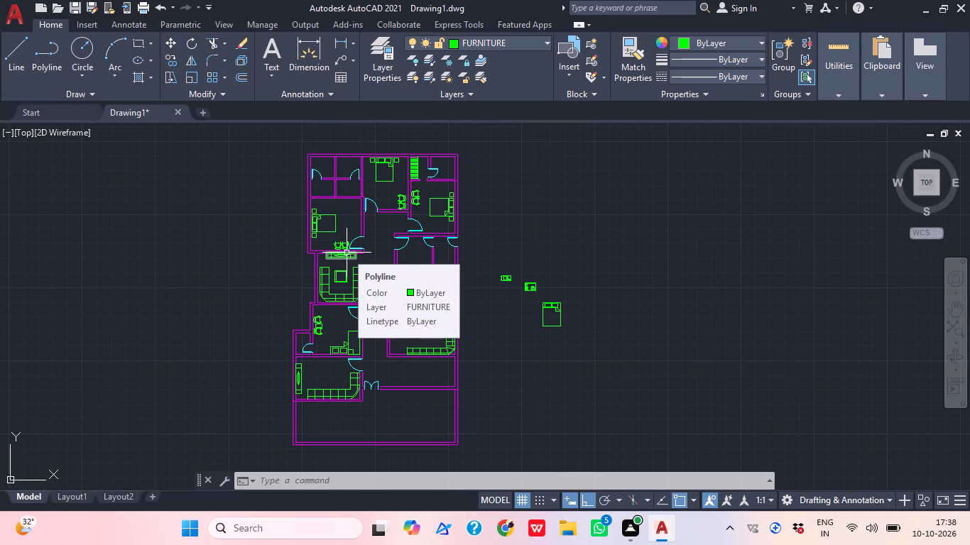
middle_drag(420, 265, 417, 287)
scroll(403, 288, up, 1)
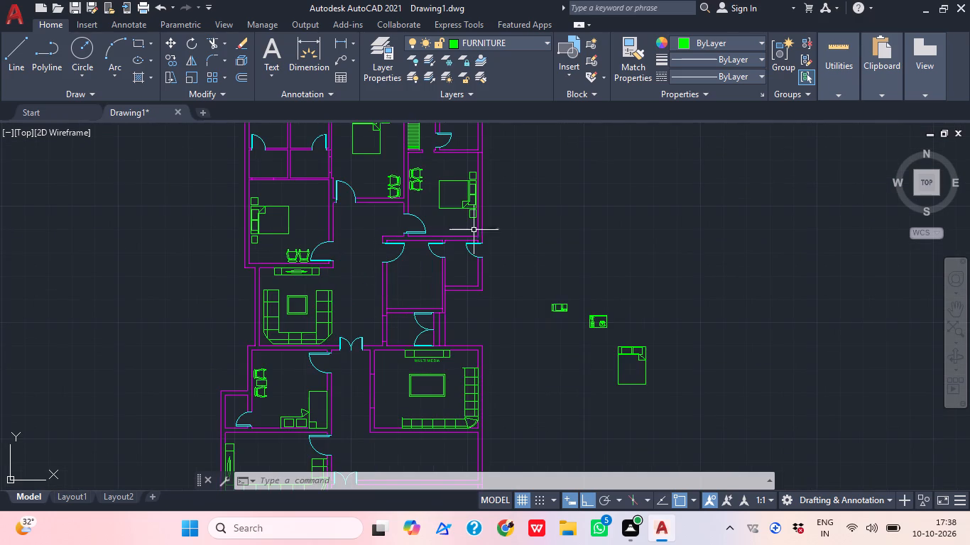
scroll(391, 313, up, 2)
middle_drag(411, 299, 381, 304)
text(L)
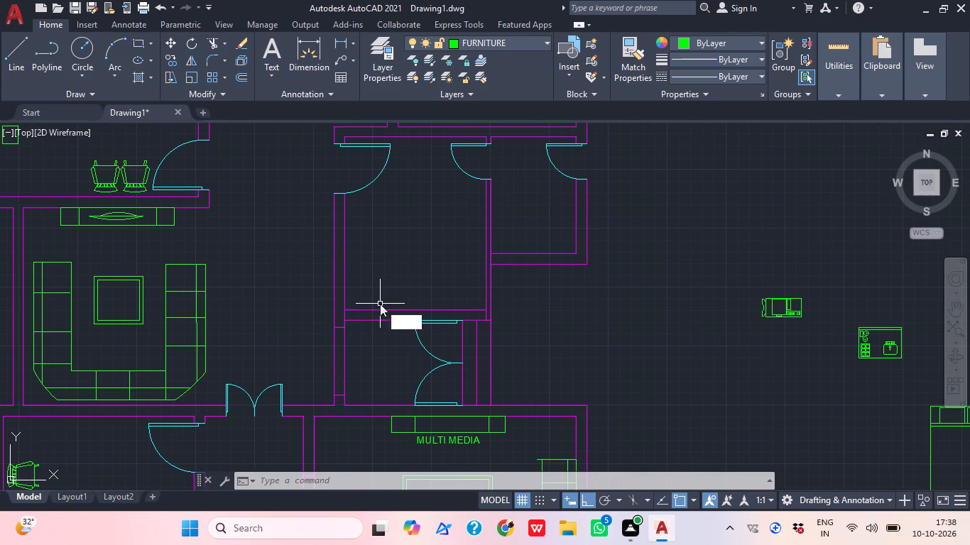
key(space)
scroll(371, 278, up, 1)
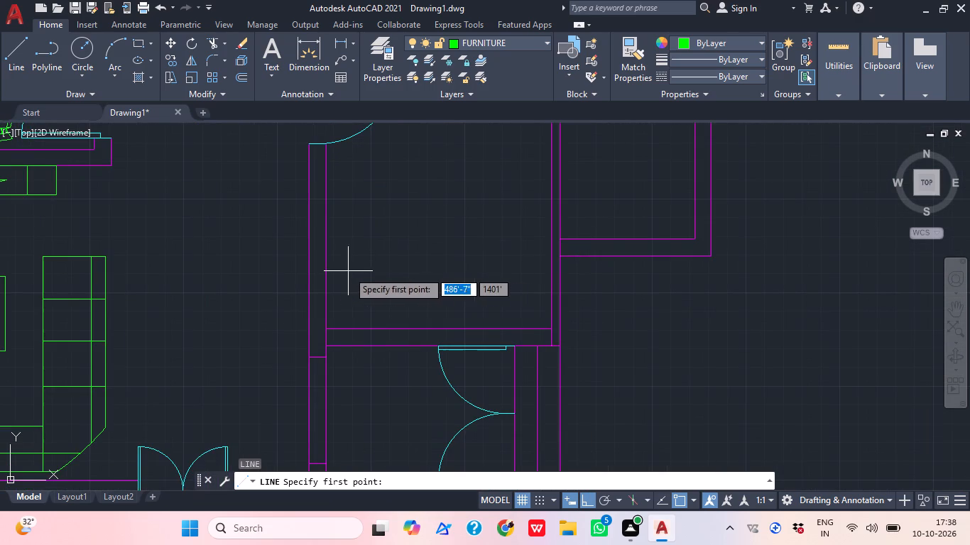
click(326, 275)
click(491, 273)
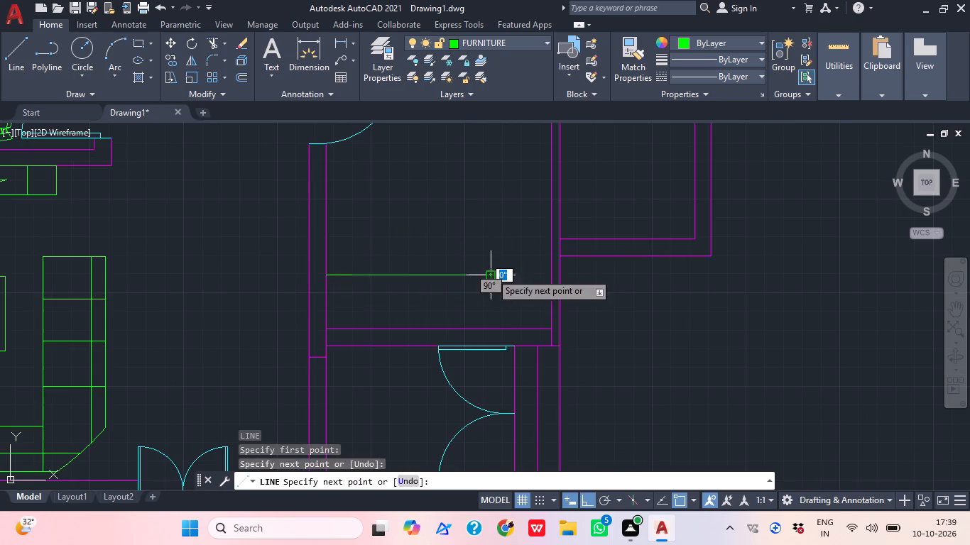
middle_drag(491, 272, 454, 358)
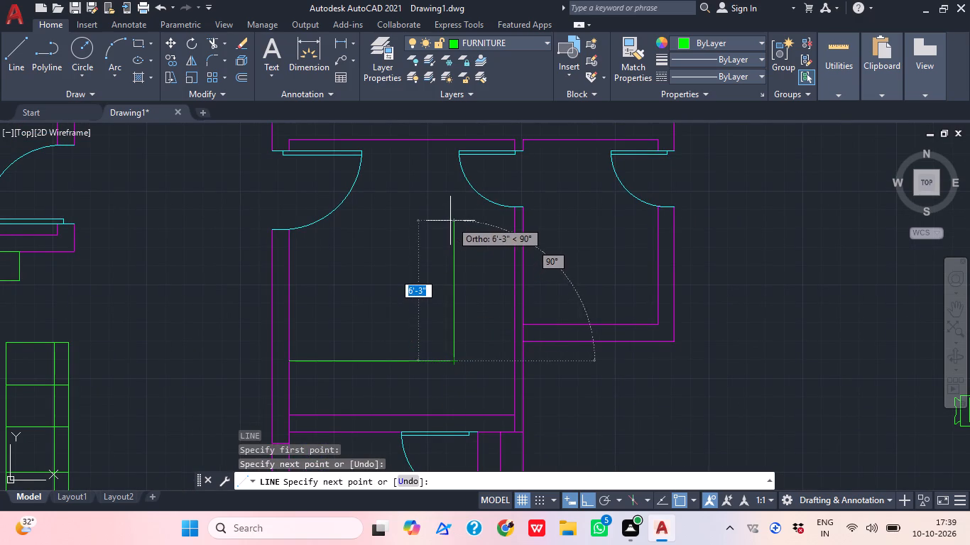
click(453, 216)
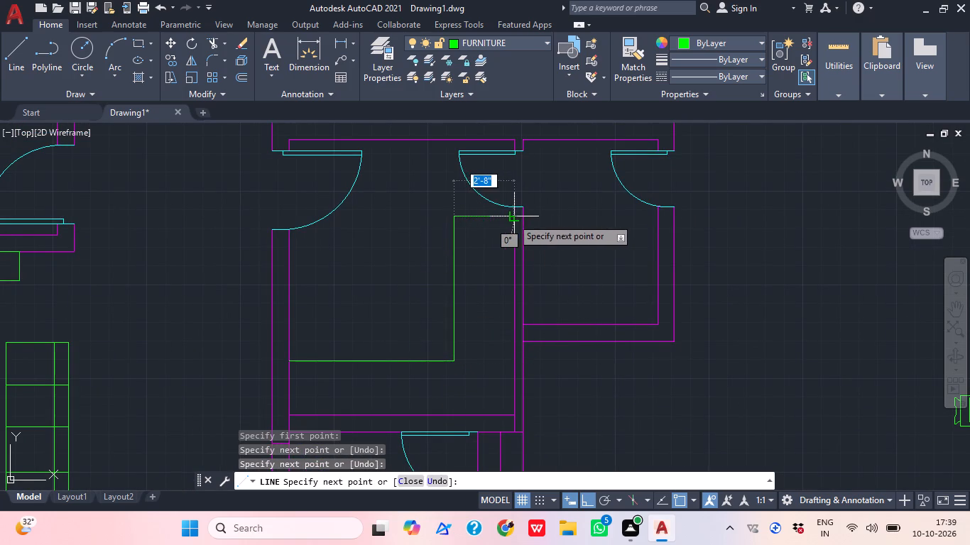
click(512, 218)
key(Escape)
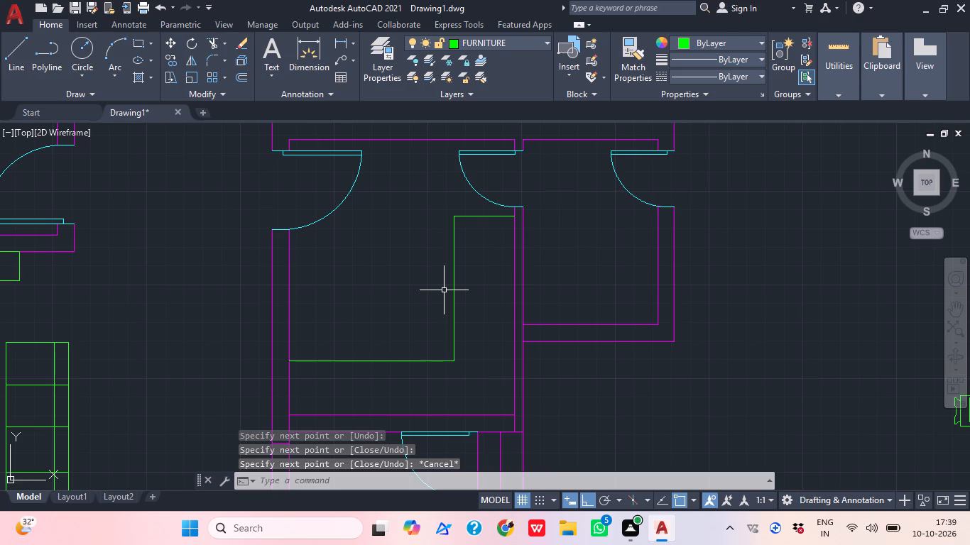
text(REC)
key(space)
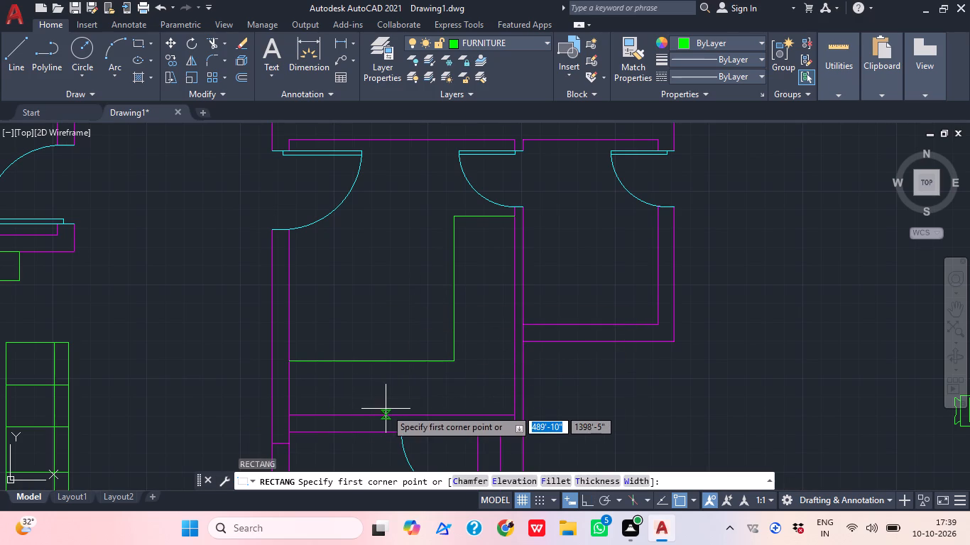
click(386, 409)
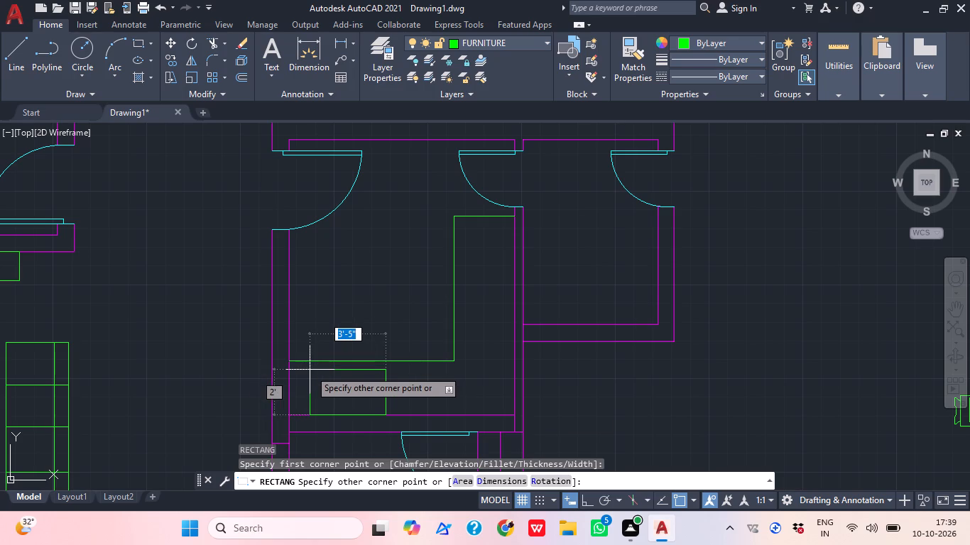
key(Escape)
Draw a small rectangle inside the west end of the counter's south leg, clear of the walls and the counter edge.
text(REC)
key(space)
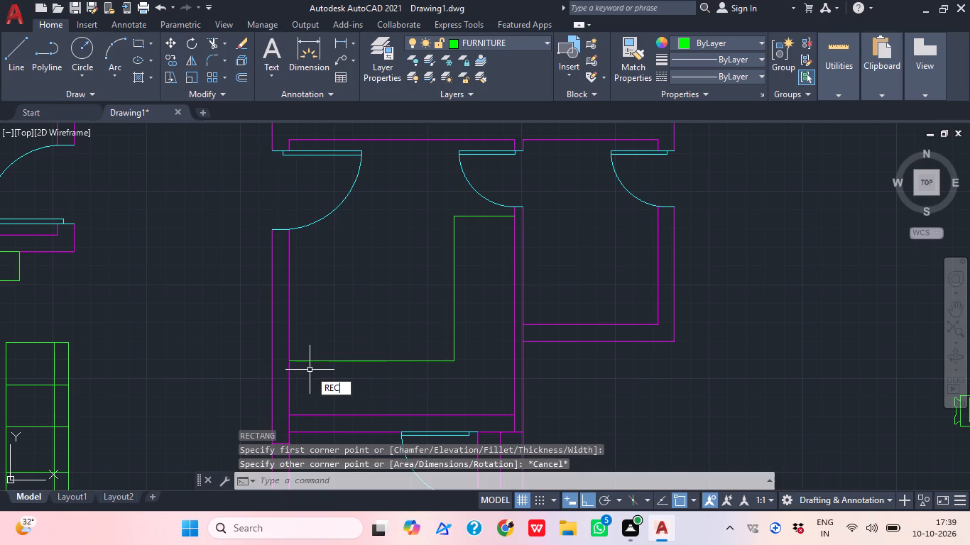
scroll(367, 396, up, 1)
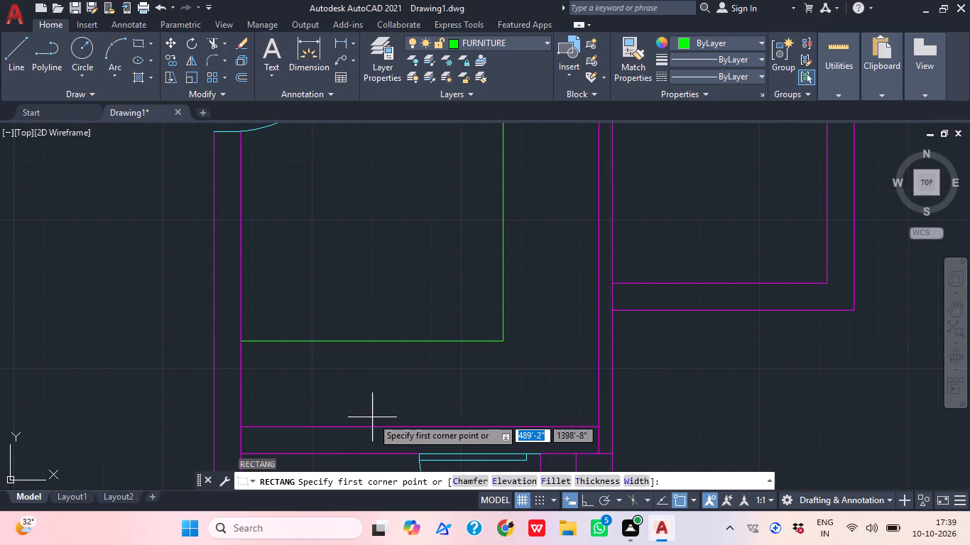
click(371, 414)
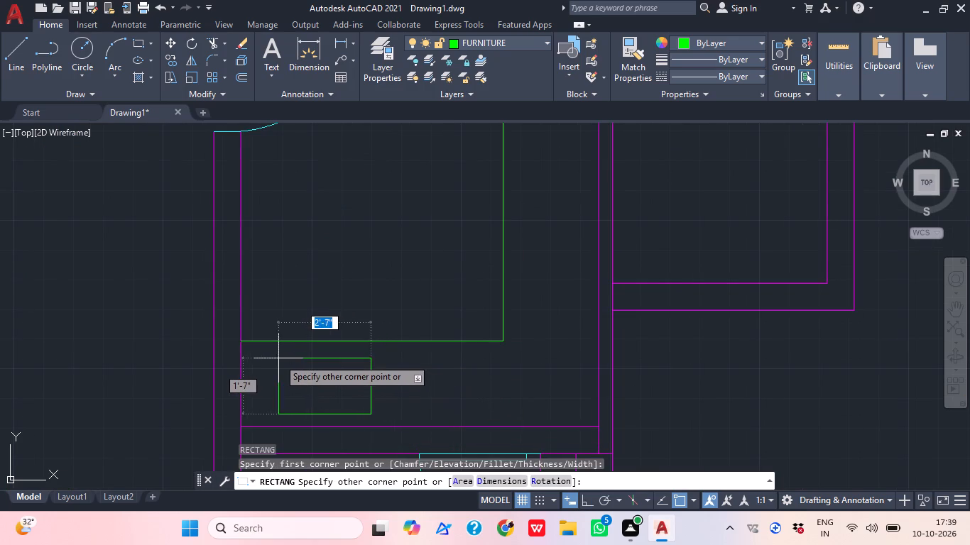
click(261, 356)
middle_drag(364, 392, 279, 380)
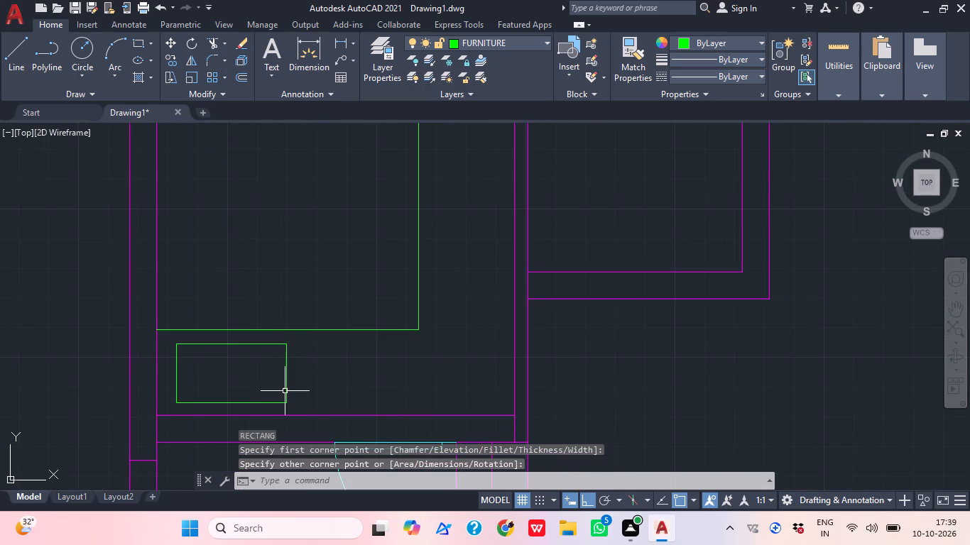
Copy the stove-and-sink block from outside the plan onto the counter's south leg, east of the small rectangle.
scroll(339, 360, down, 2)
click(807, 409)
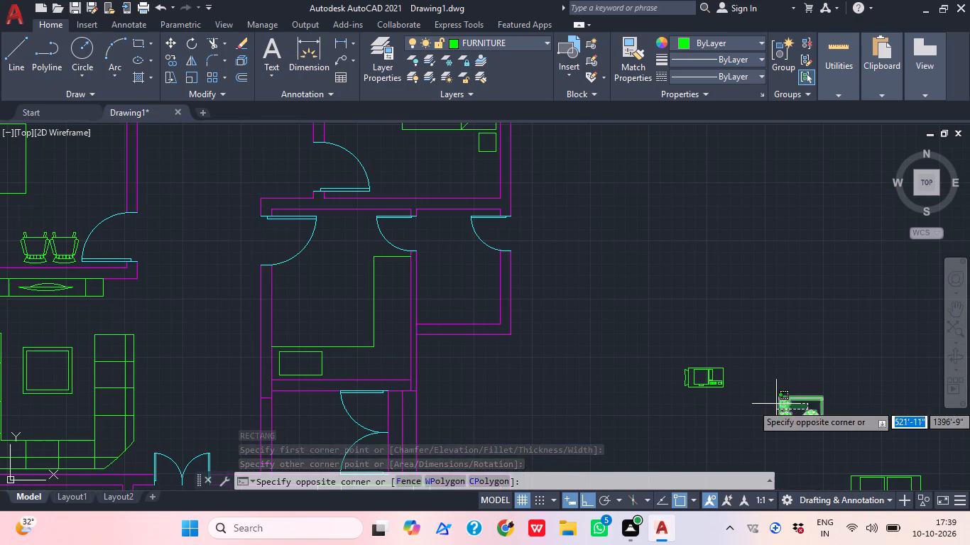
click(752, 400)
key(c)
key(o)
key(space)
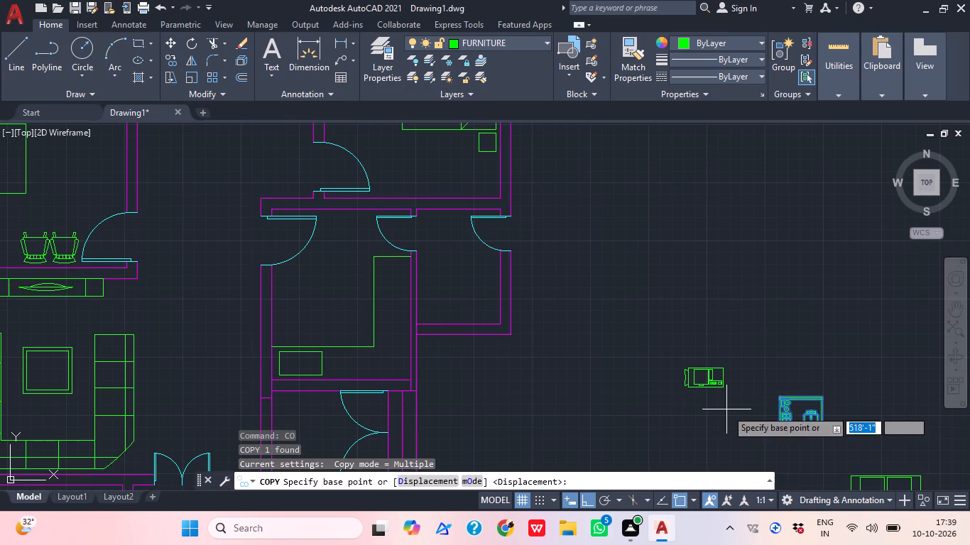
click(786, 399)
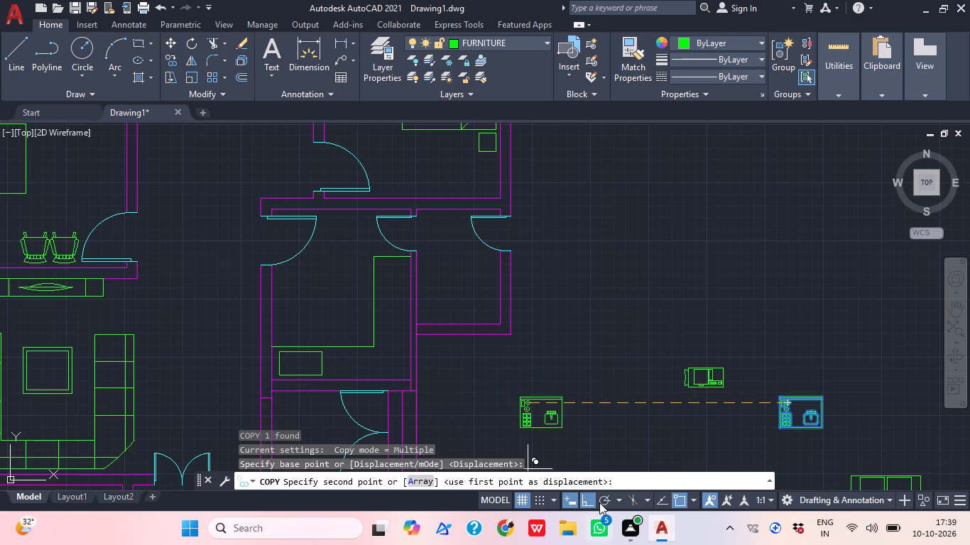
click(592, 502)
scroll(356, 364, up, 2)
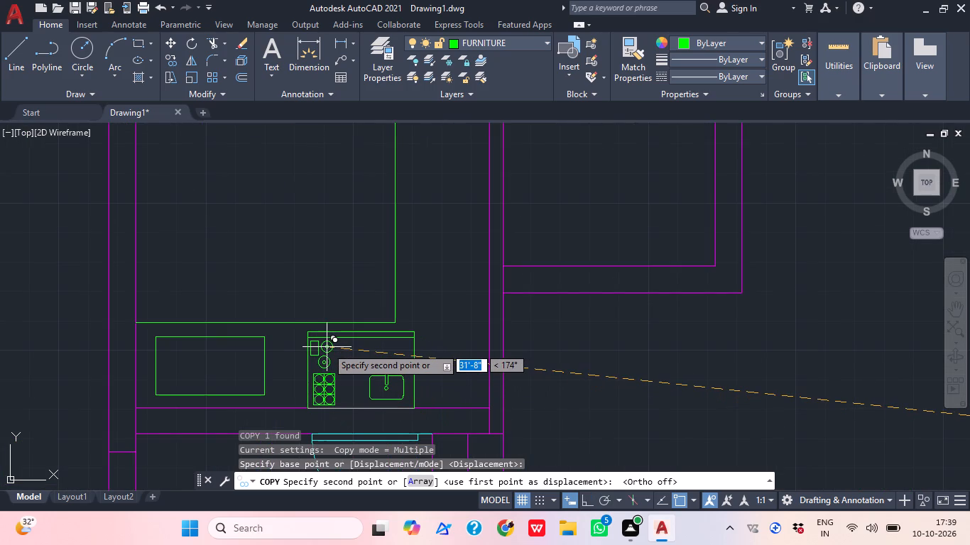
click(329, 343)
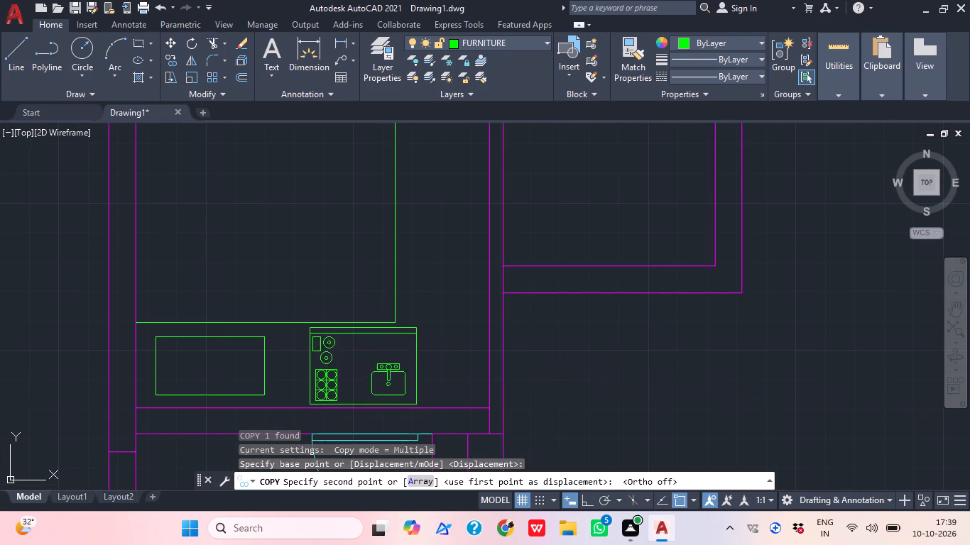
scroll(390, 346, down, 1)
key(Escape)
Rotate the Copy Machine block outside the plan to 90 degrees.
scroll(390, 347, down, 1)
middle_drag(419, 384, 354, 392)
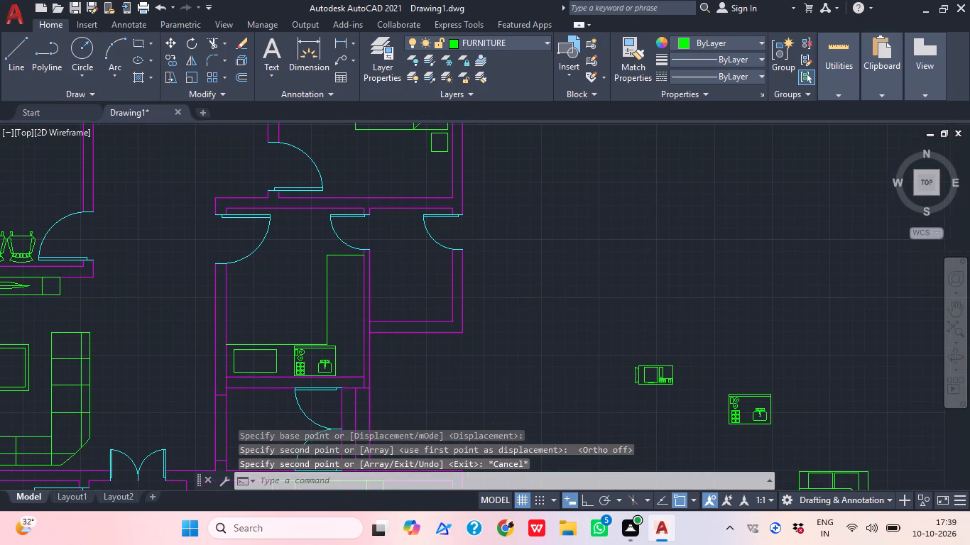
middle_drag(456, 373, 325, 387)
scroll(454, 392, up, 2)
drag(631, 420, 597, 406)
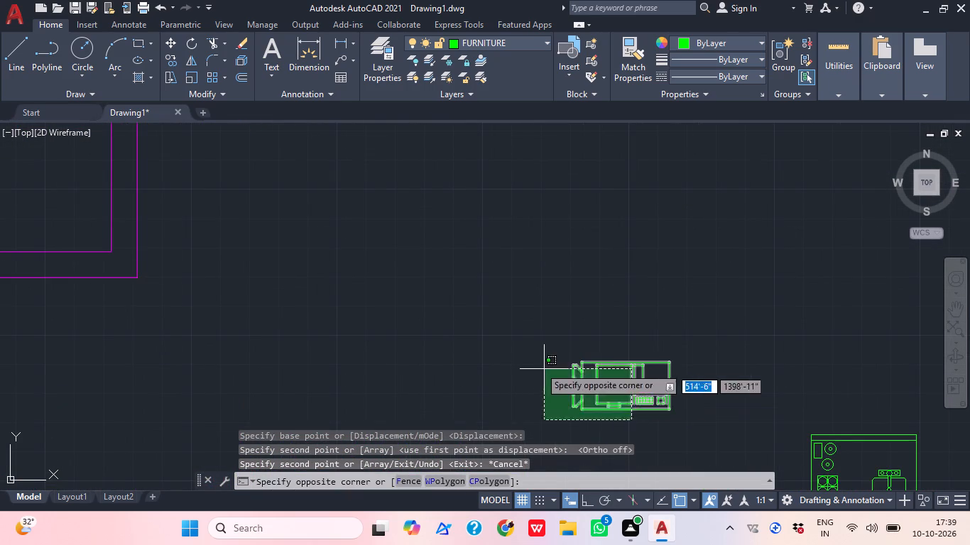
click(536, 363)
key(c)
key(BackSpace)
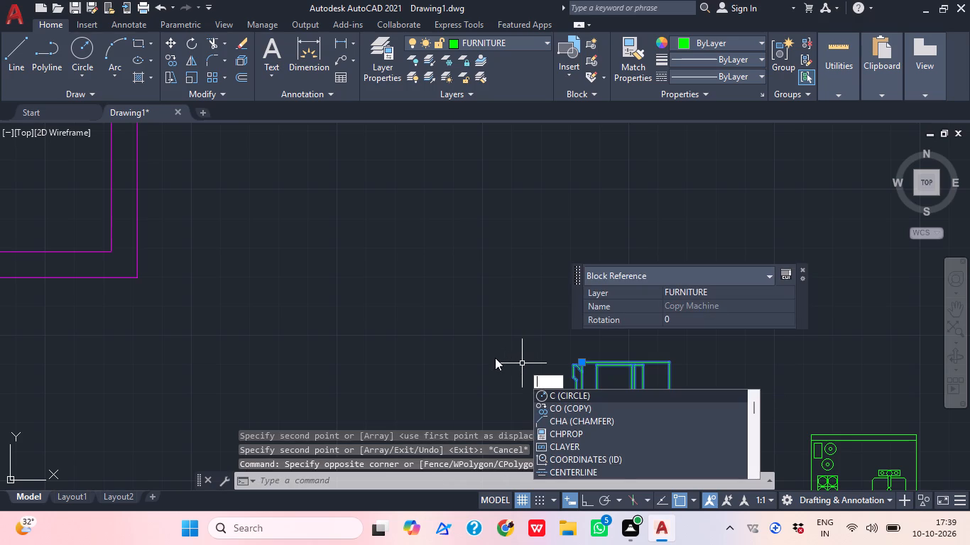
text(RO)
key(space)
click(586, 355)
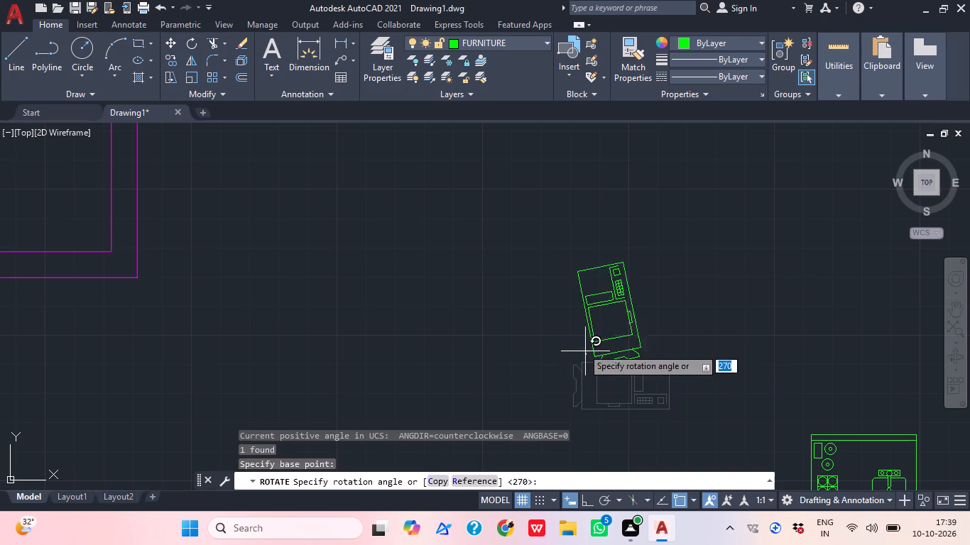
click(589, 497)
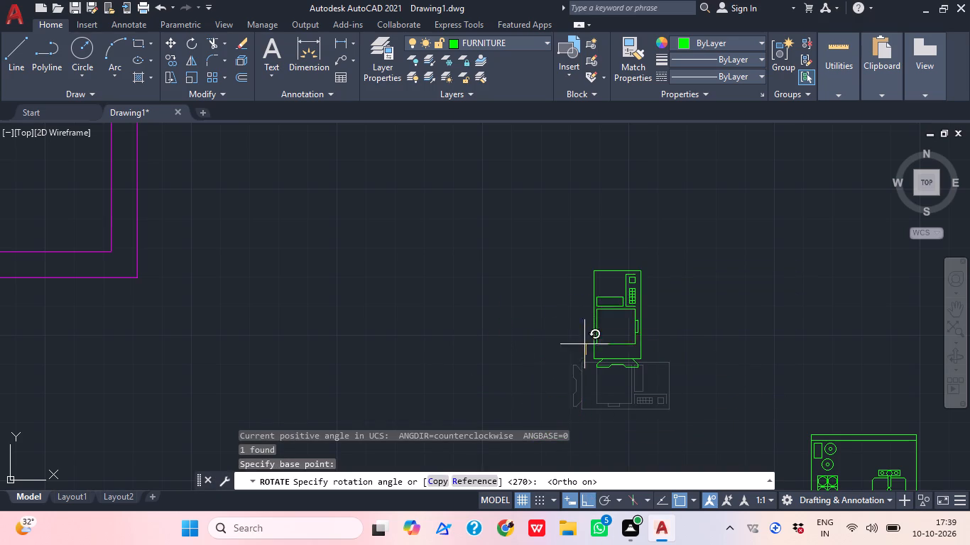
click(535, 287)
Move the rotated Copy Machine block onto the counter's east leg, between the counter edge and the east wall.
click(628, 356)
click(576, 364)
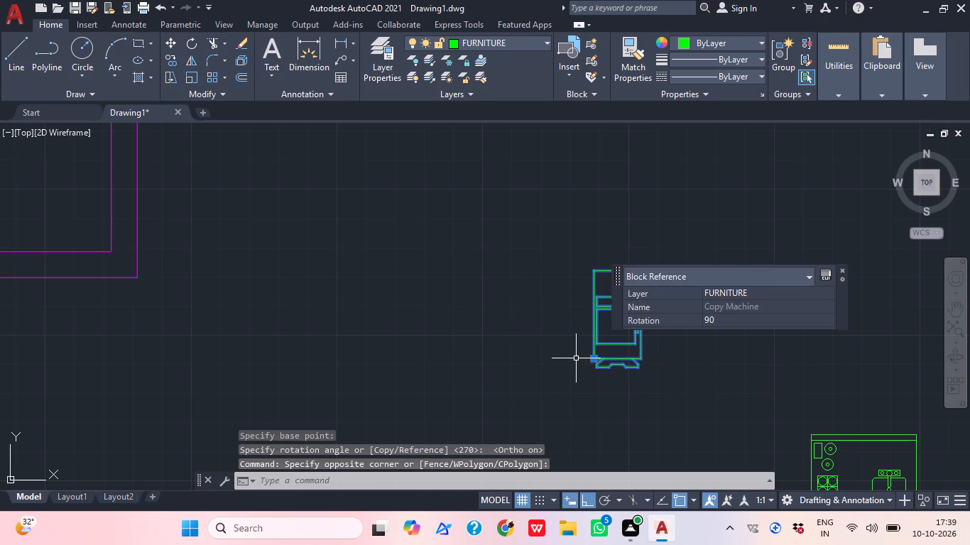
key(m)
key(space)
click(606, 316)
scroll(625, 311, down, 2)
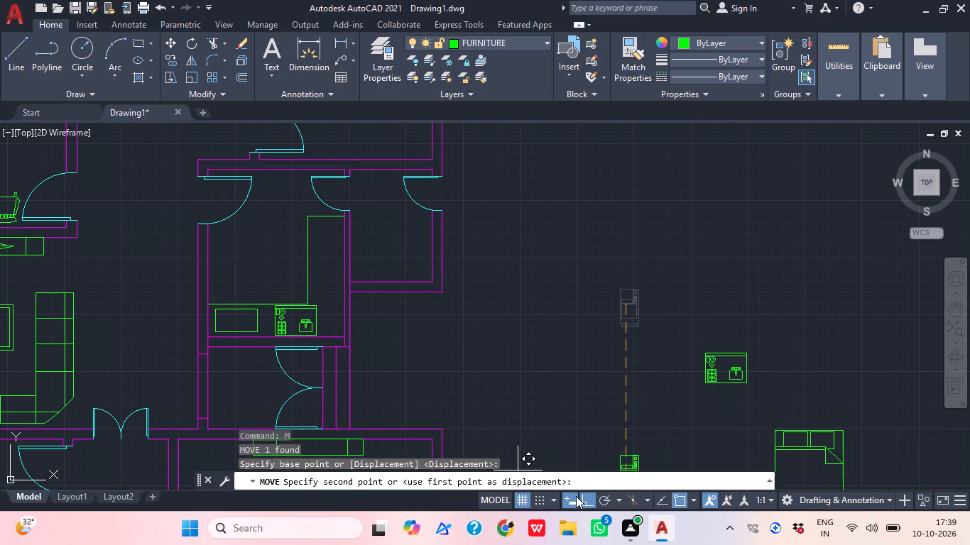
drag(582, 497, 579, 479)
scroll(303, 254, up, 1)
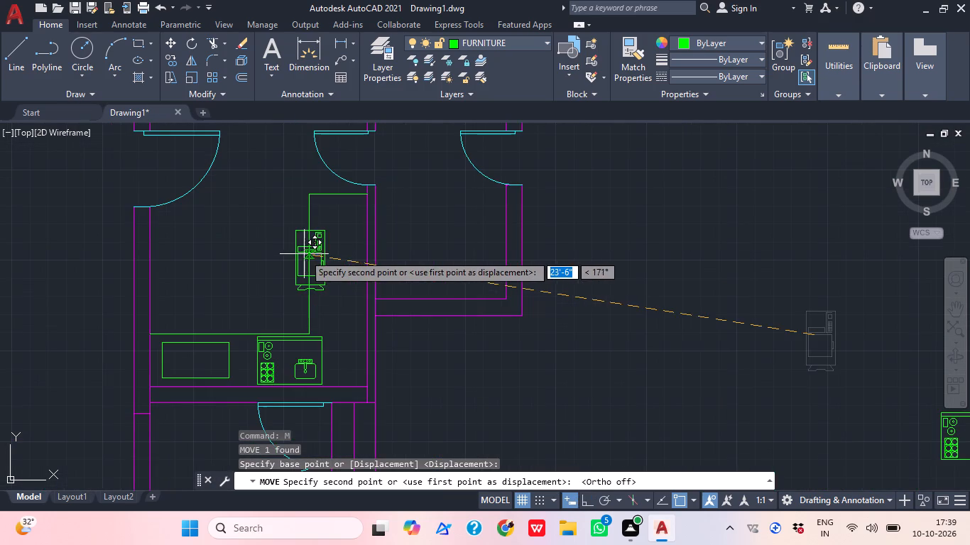
scroll(337, 257, up, 1)
click(330, 251)
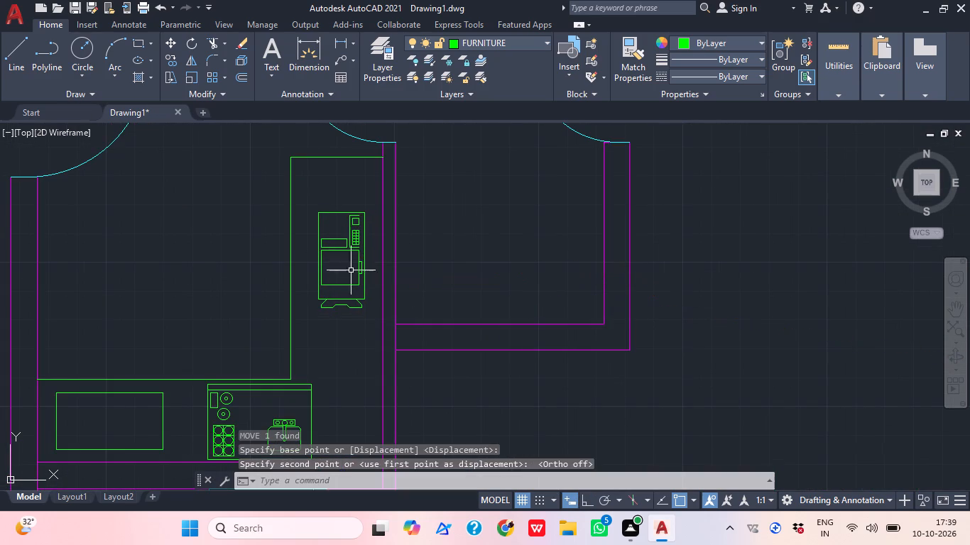
key(Escape)
Draw a vertical divider from the counter edge to the south wall, between the small rectangle and the stove-and-sink block.
middle_drag(429, 341, 414, 326)
scroll(429, 342, down, 1)
middle_drag(432, 321, 419, 326)
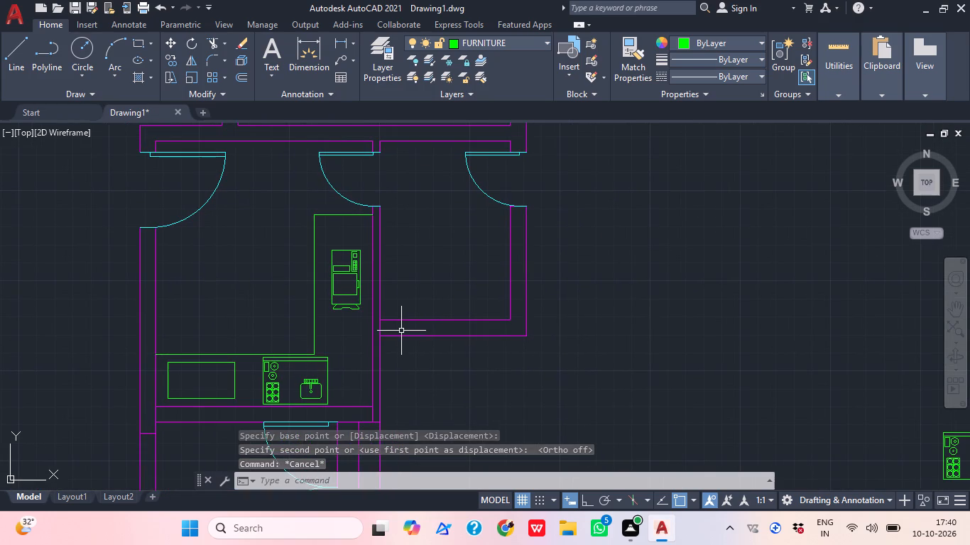
middle_drag(375, 332, 400, 291)
middle_drag(457, 317, 427, 327)
text(L)
key(space)
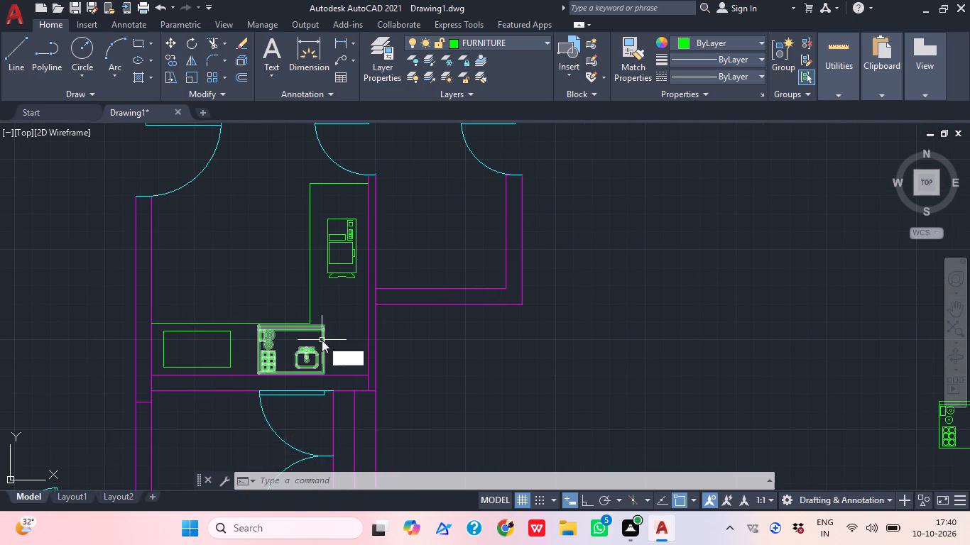
scroll(214, 336, up, 1)
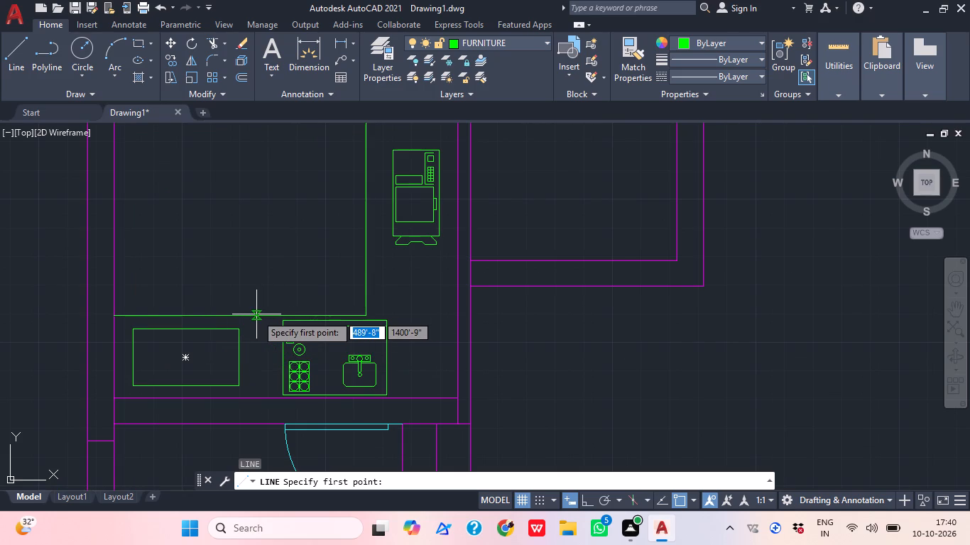
click(251, 314)
middle_drag(257, 383, 257, 365)
scroll(257, 383, up, 2)
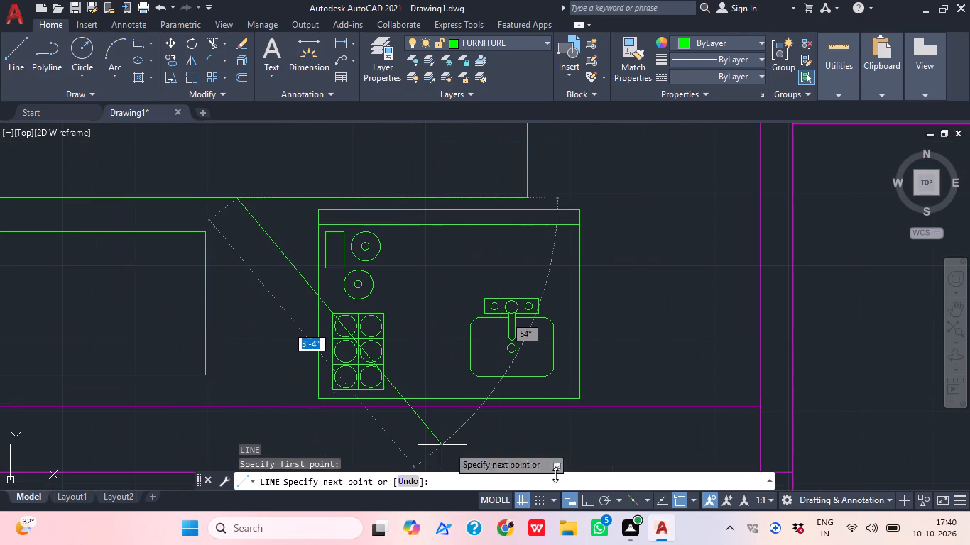
click(588, 495)
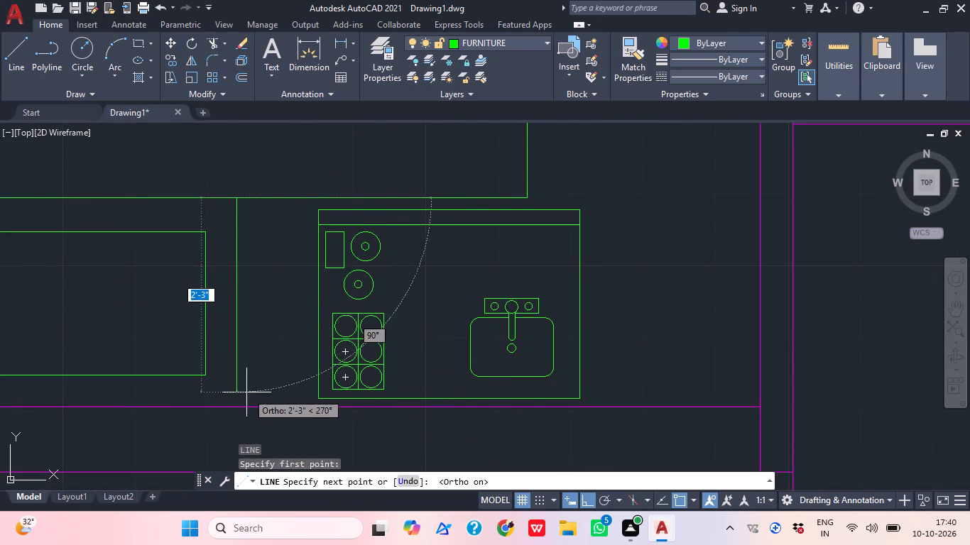
click(237, 404)
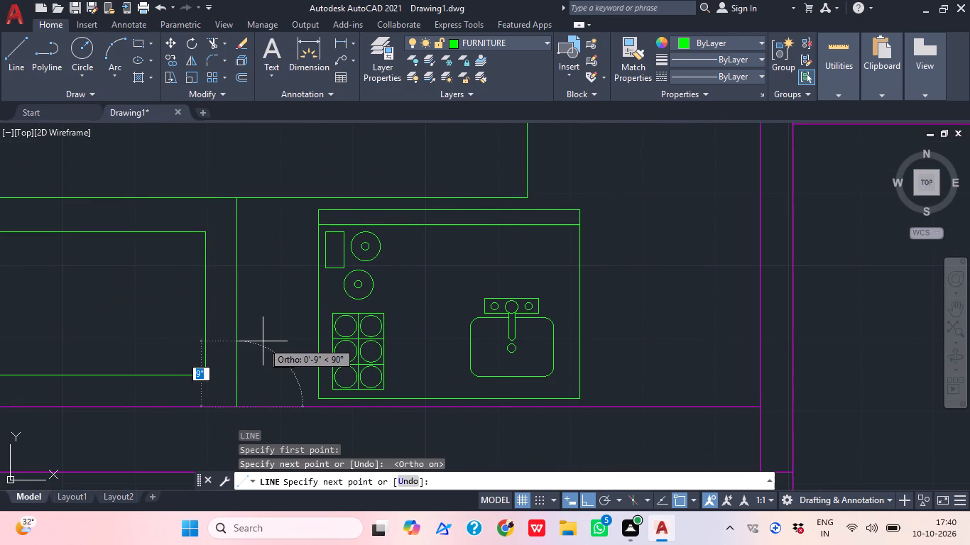
Look over the furnished kitchen and the rest of the floor plan to find the rooms still to fit out.
key(Escape)
scroll(309, 337, down, 1)
scroll(471, 329, down, 3)
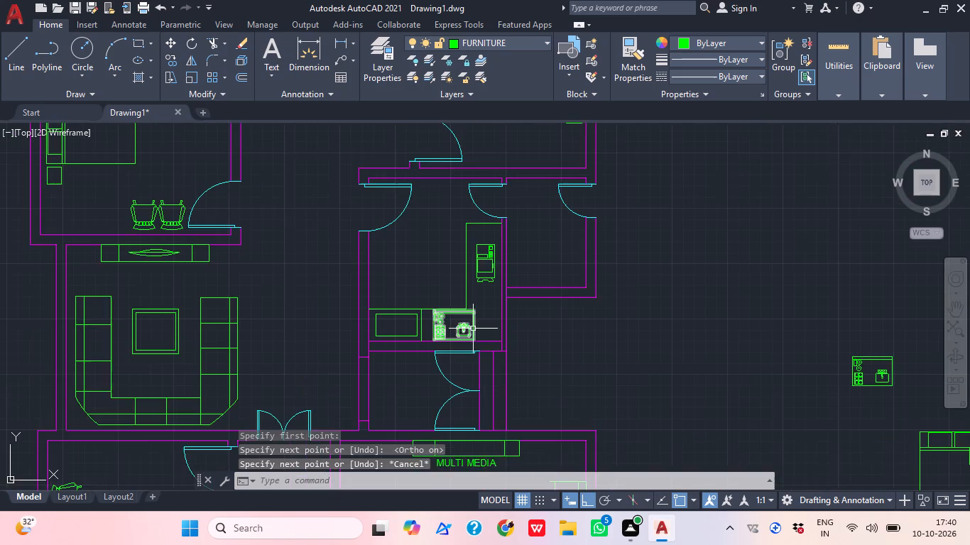
middle_drag(475, 329, 446, 345)
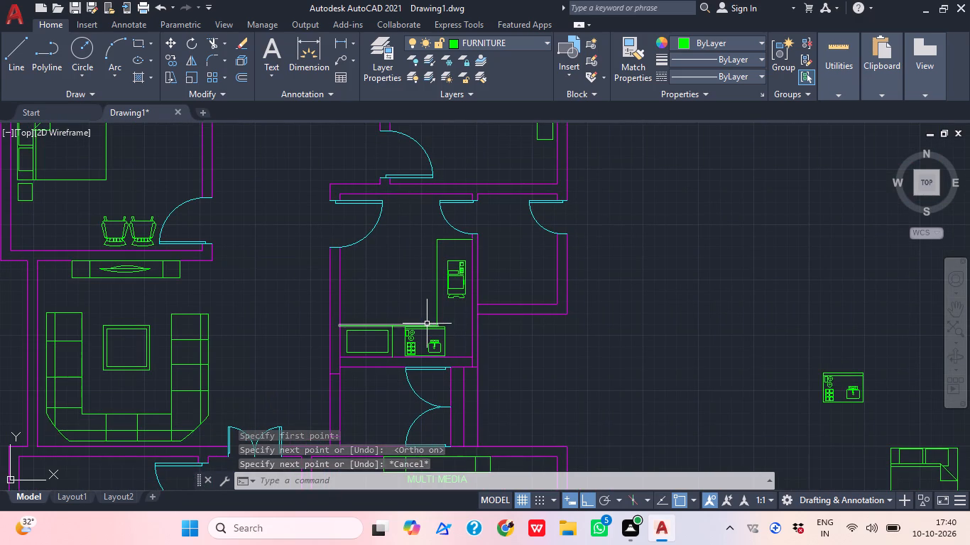
middle_drag(483, 330, 384, 360)
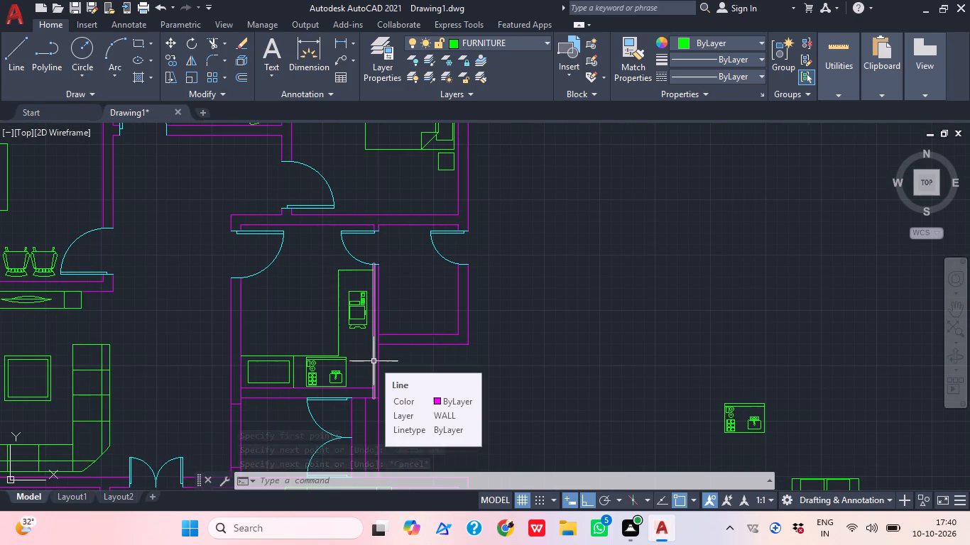
scroll(427, 319, down, 1)
middle_drag(427, 319, 429, 352)
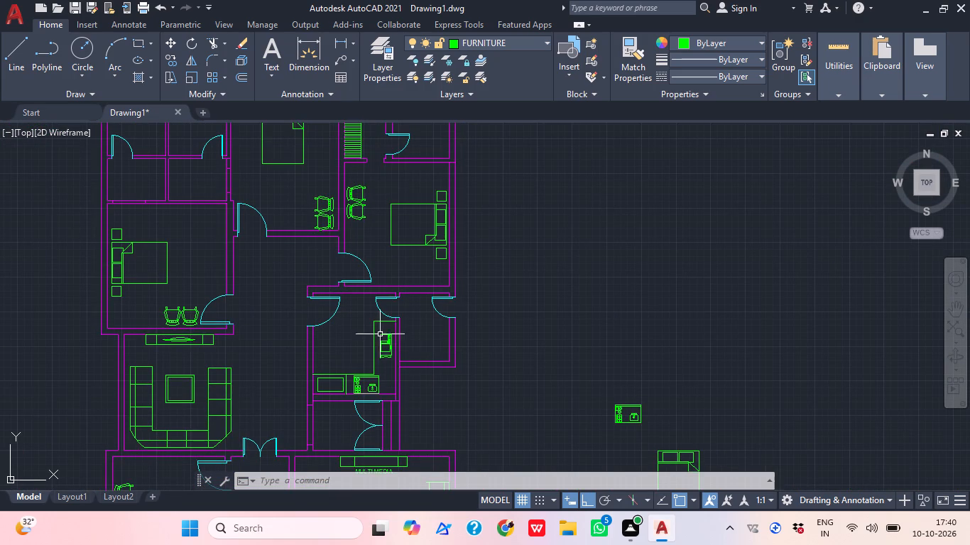
scroll(380, 294, up, 1)
scroll(386, 292, down, 2)
middle_drag(359, 331, 426, 310)
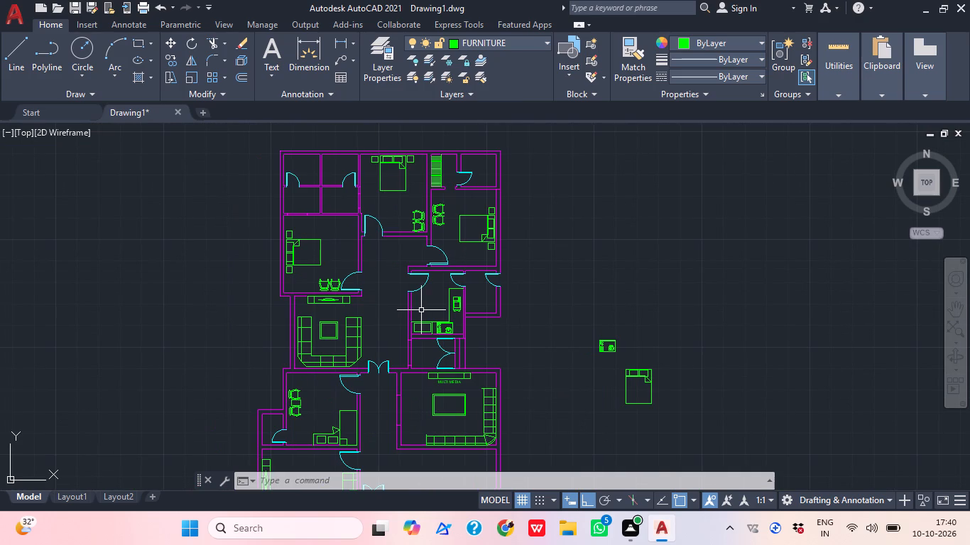
Copy the slatted wardrobe lines from the northeast dressing area, with Ortho off, into the small room south of the northwest block's eastern bathroom.
scroll(349, 188, up, 1)
middle_drag(362, 187, 337, 288)
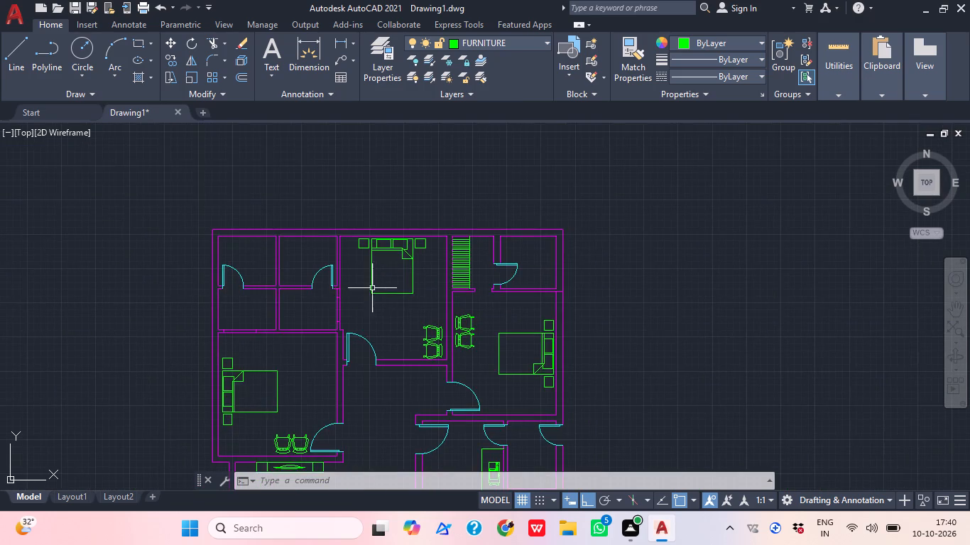
scroll(415, 287, up, 3)
middle_drag(481, 287, 252, 390)
click(418, 381)
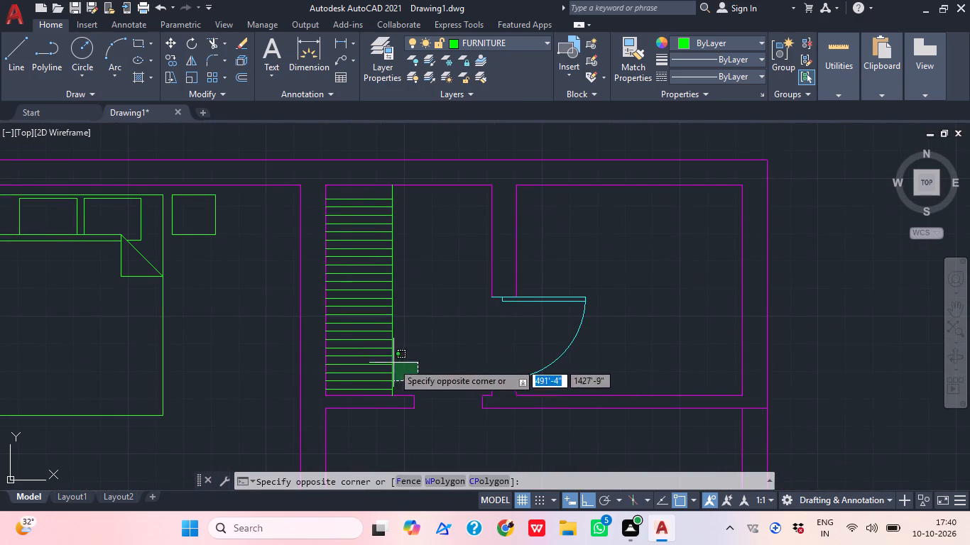
click(352, 193)
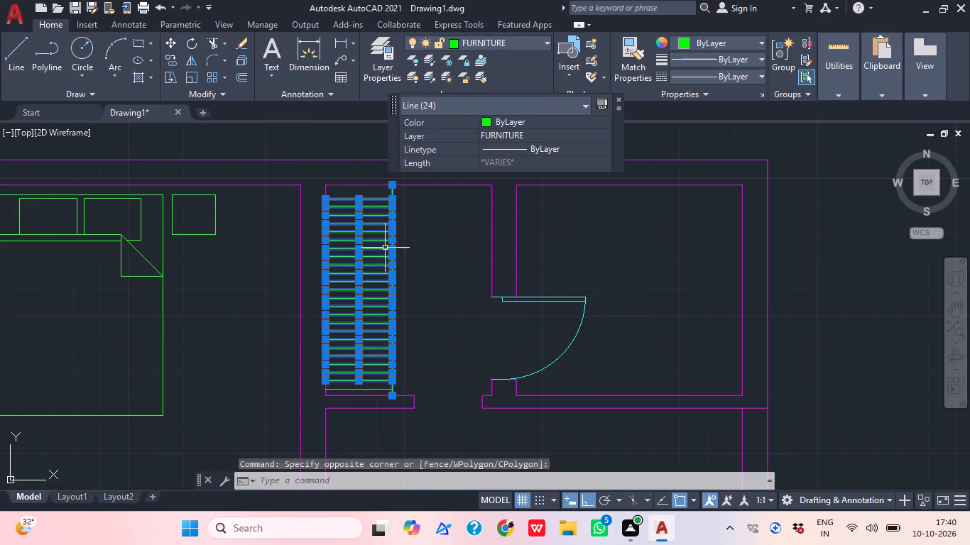
key(c)
key(o)
key(space)
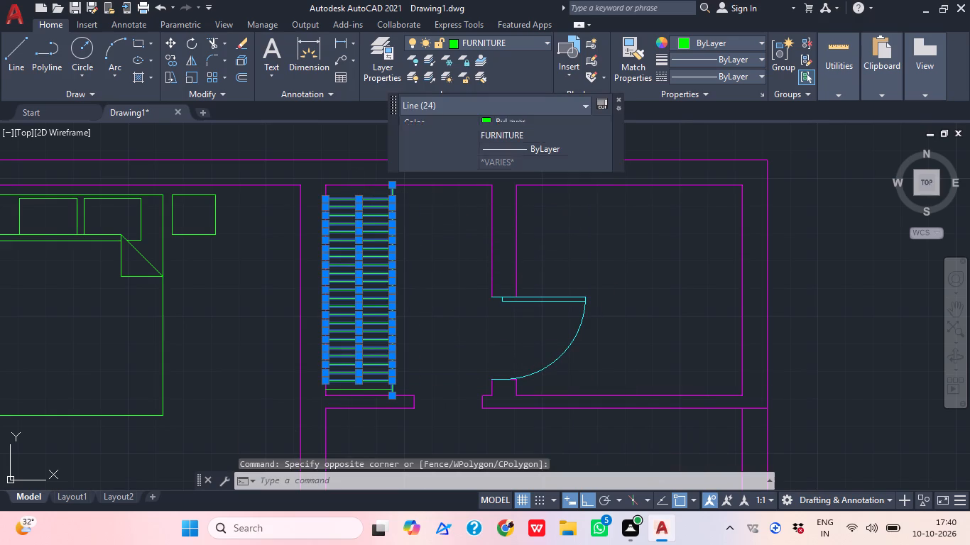
click(415, 399)
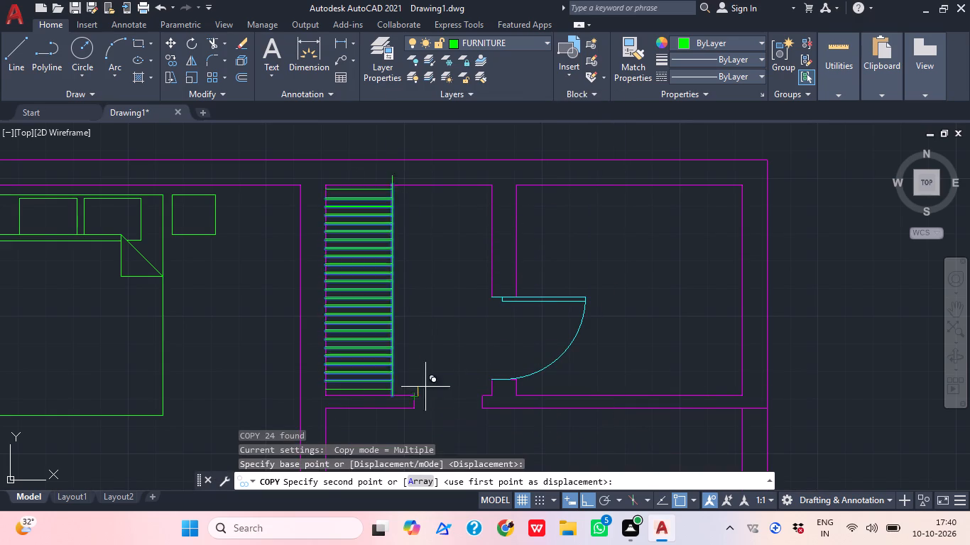
scroll(526, 294, down, 2)
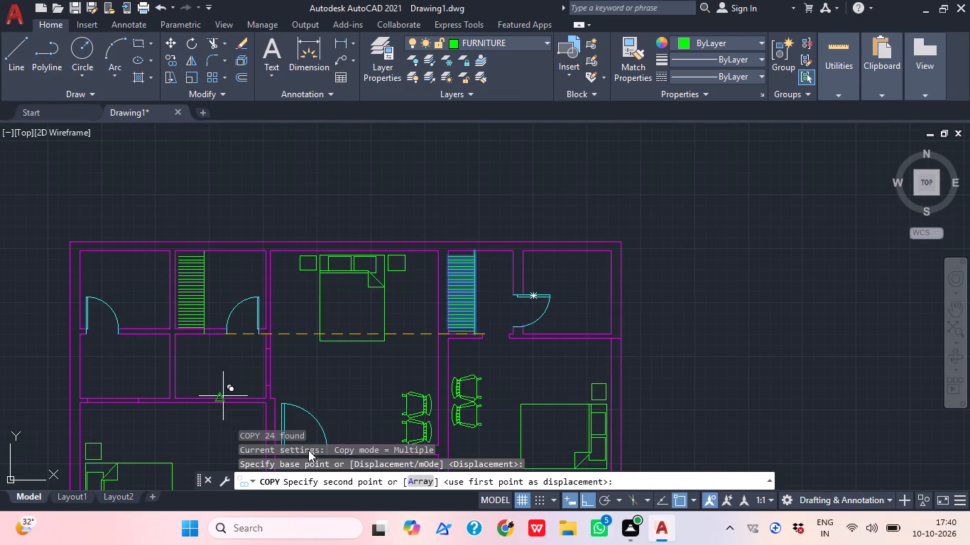
click(591, 501)
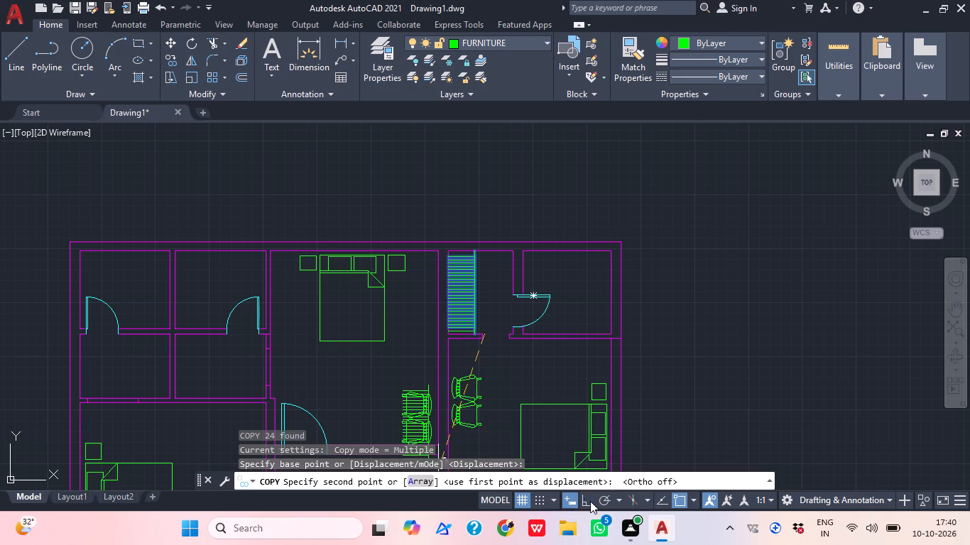
middle_drag(230, 370, 310, 370)
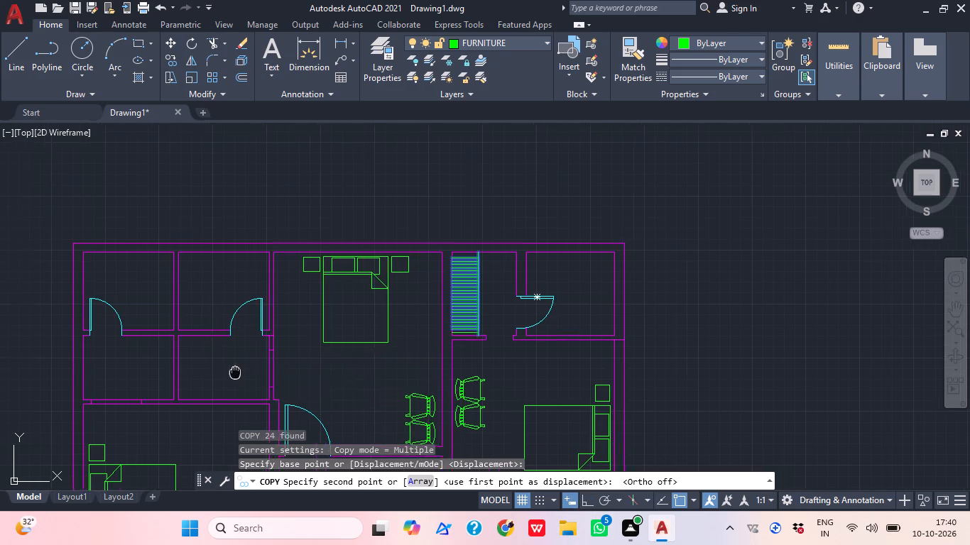
middle_drag(310, 370, 402, 364)
scroll(344, 378, up, 3)
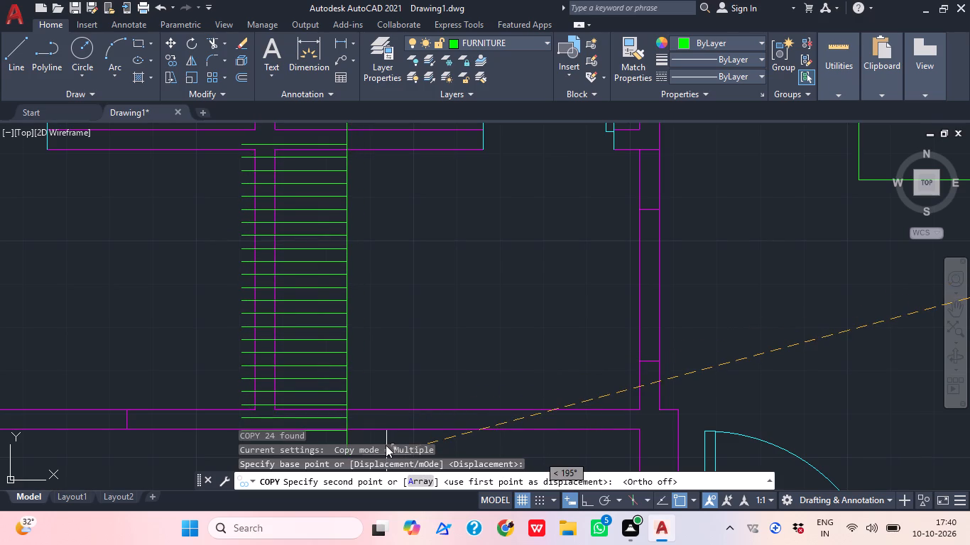
scroll(386, 445, down, 2)
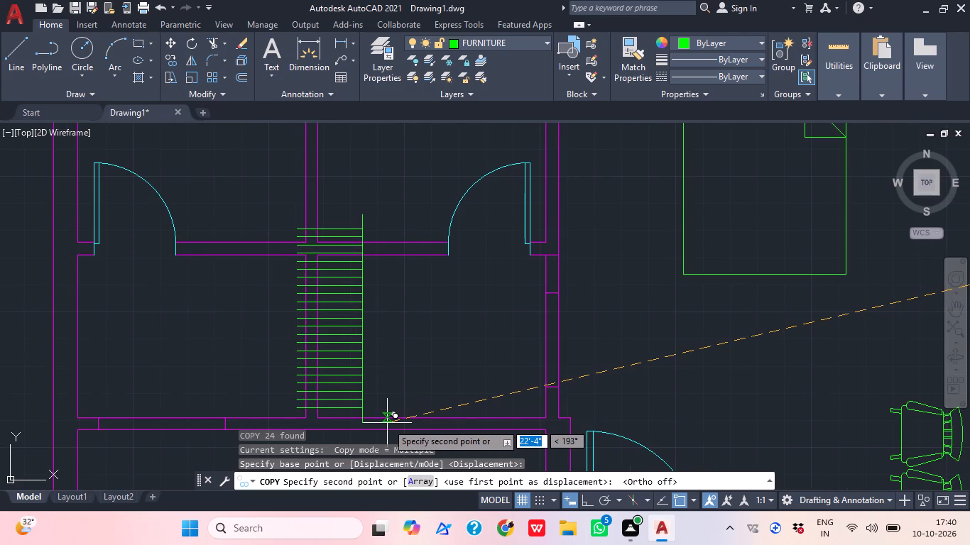
click(387, 423)
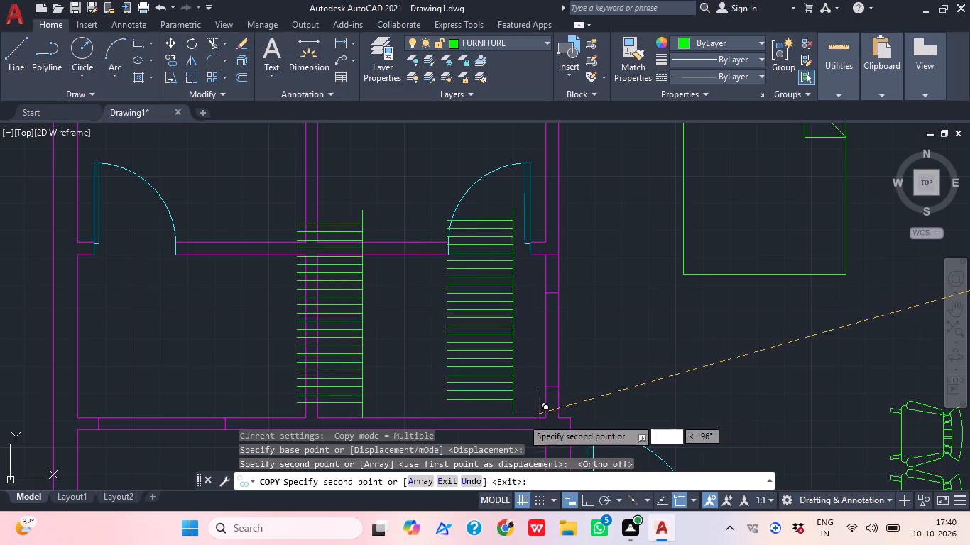
key(Escape)
Trim the copied wardrobe's lines where they cross and extend past the small room's north wall.
middle_drag(360, 348, 377, 396)
text(TR)
key(space)
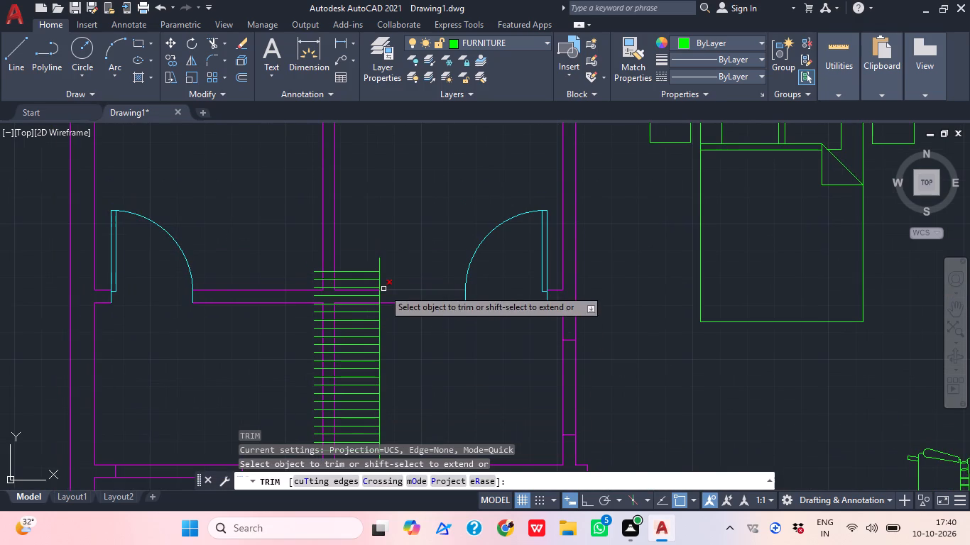
click(385, 276)
click(356, 270)
scroll(367, 286, up, 2)
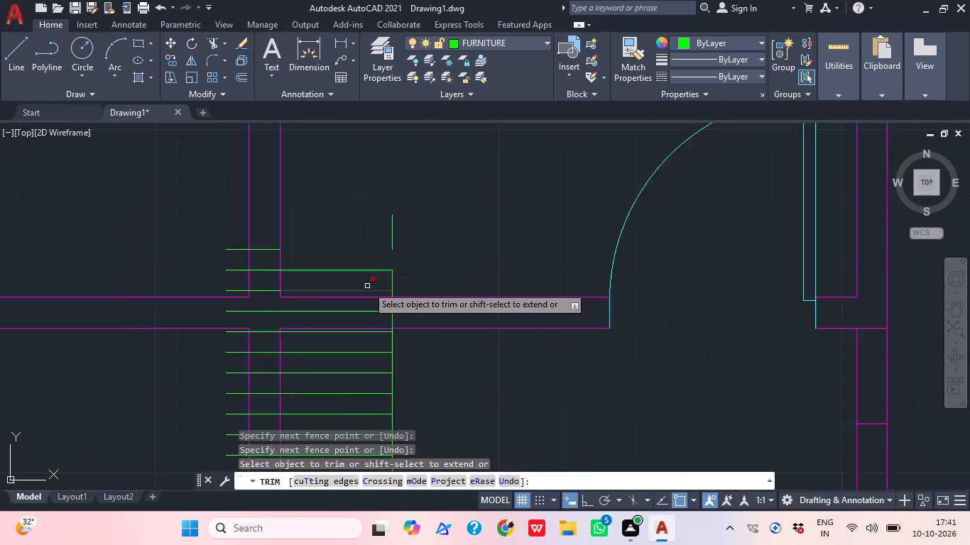
scroll(367, 286, up, 1)
click(416, 337)
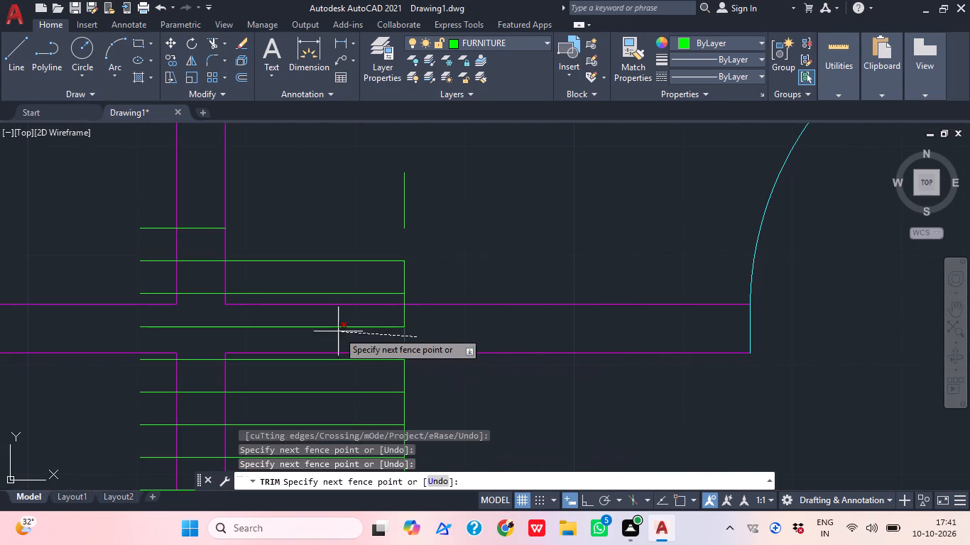
click(331, 326)
key(Escape)
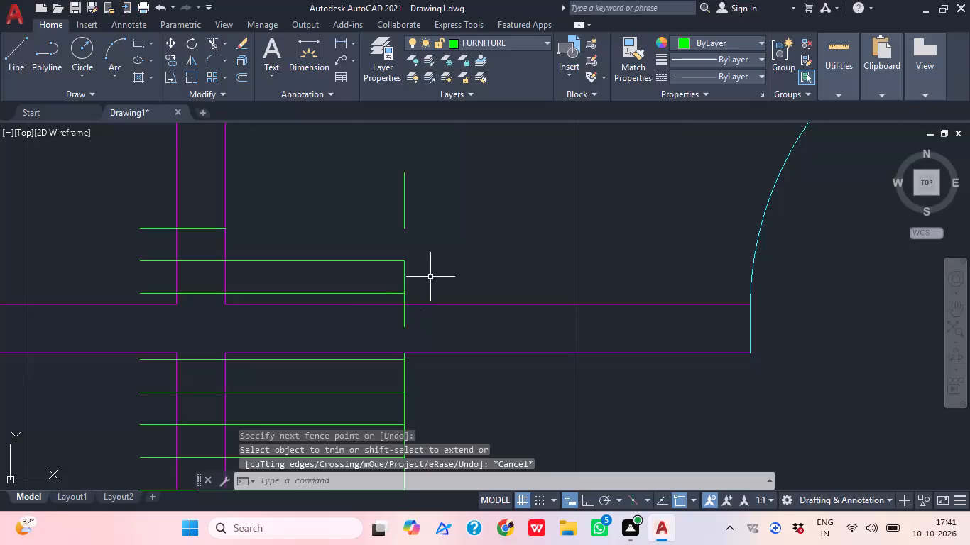
Erase the five leftover wardrobe line pieces sticking out north of the small room's north wall.
click(405, 281)
click(356, 260)
click(375, 294)
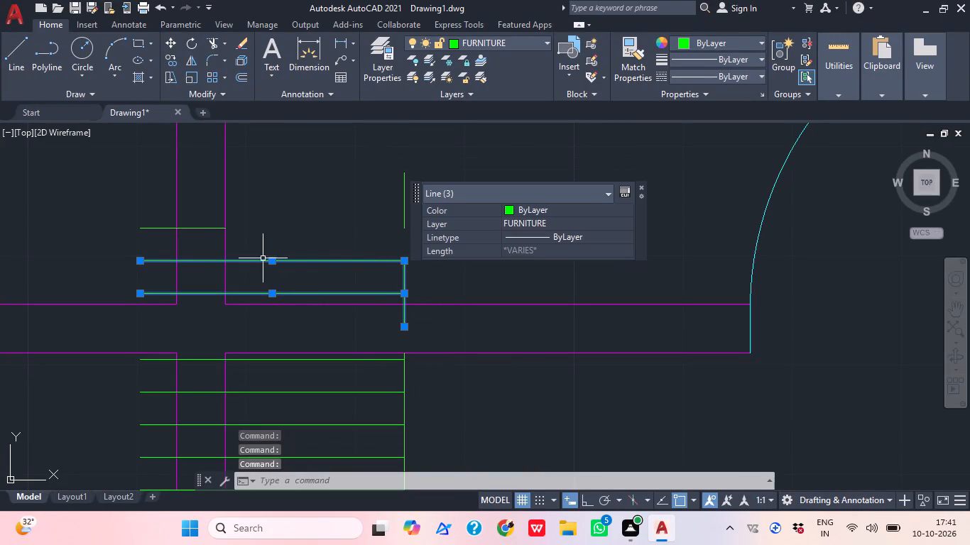
click(200, 244)
click(197, 232)
click(197, 226)
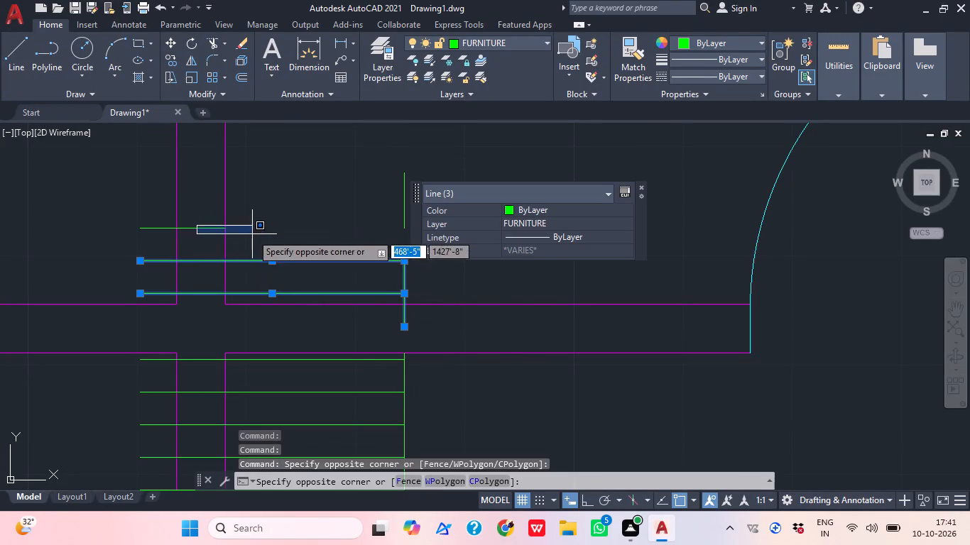
click(205, 244)
drag(205, 242, 205, 233)
click(212, 208)
drag(209, 238, 205, 224)
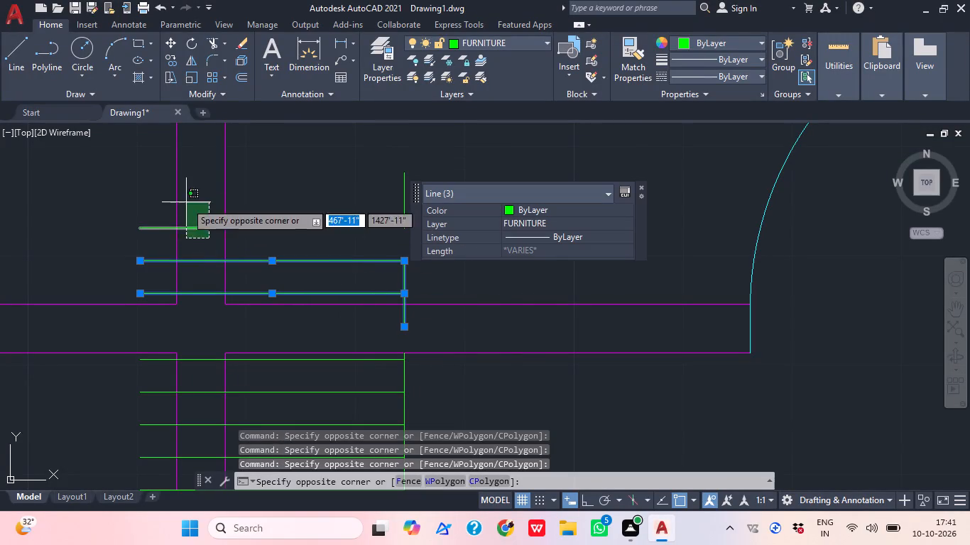
click(186, 202)
scroll(330, 219, down, 1)
drag(427, 218, 397, 215)
click(342, 209)
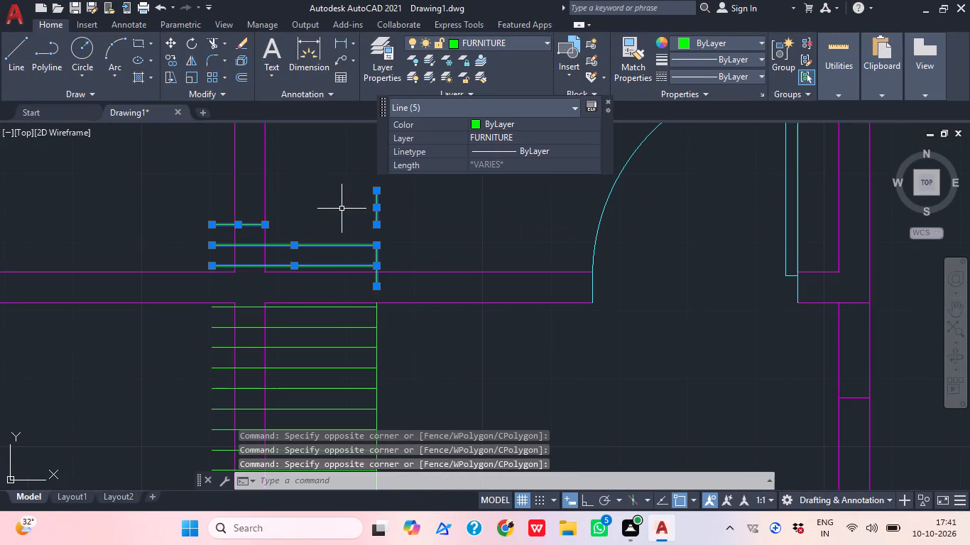
key(Delete)
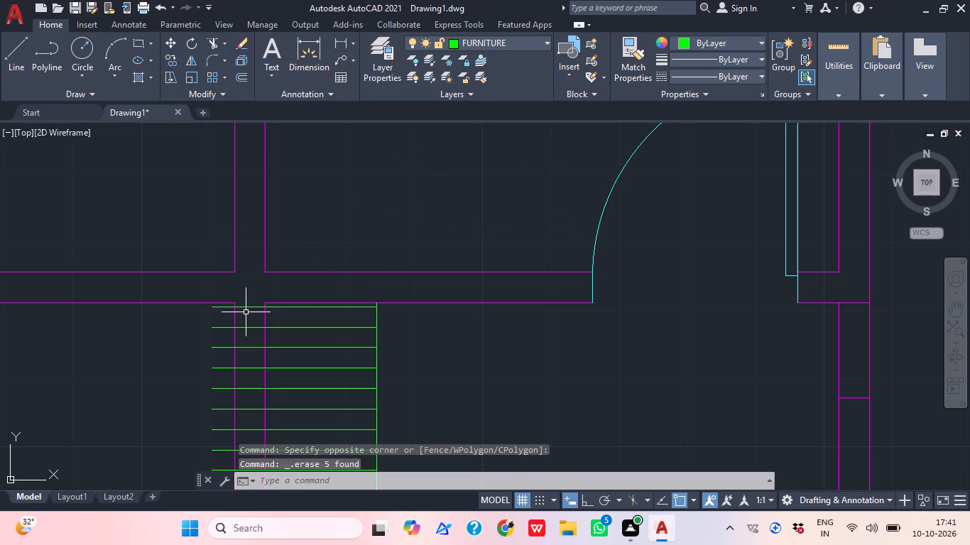
Trim the wardrobe slats out of the thickness of the wall separating the two small rooms.
text(TR)
key(space)
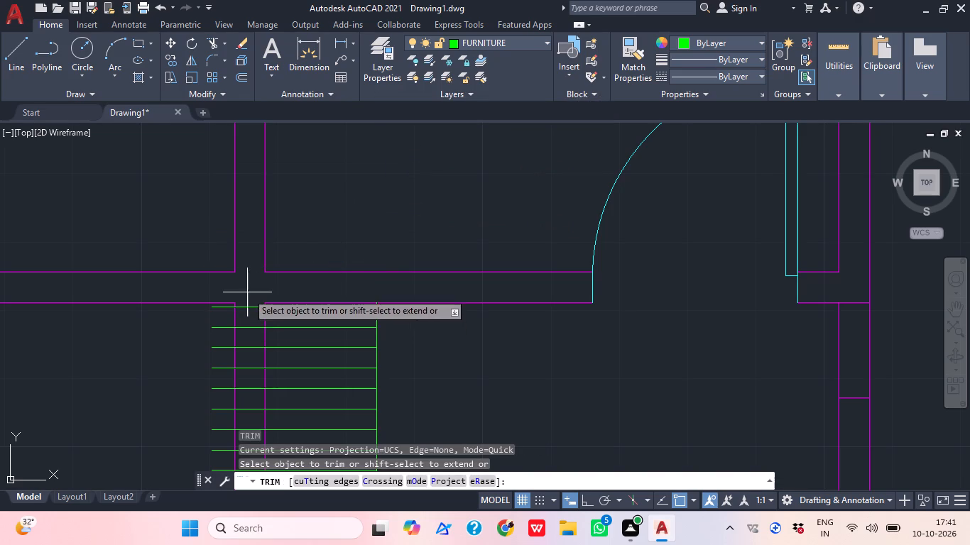
click(247, 292)
middle_drag(241, 397, 252, 312)
scroll(256, 382, down, 1)
middle_drag(256, 381, 263, 234)
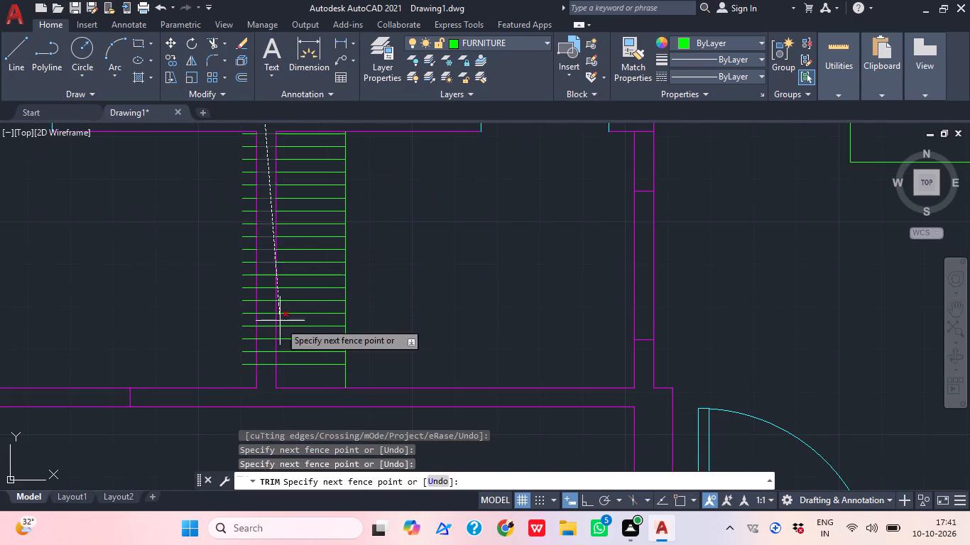
click(263, 386)
middle_drag(265, 379, 327, 432)
key(Escape)
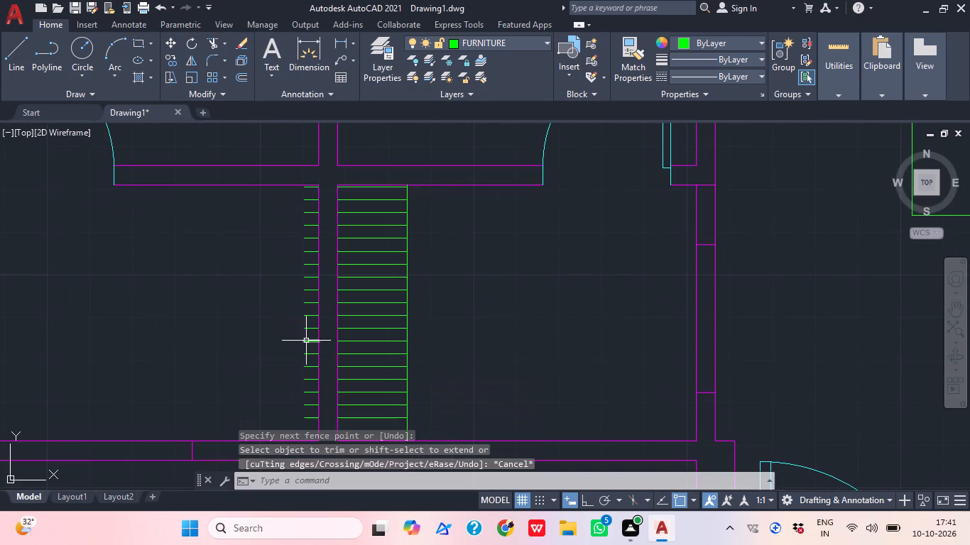
Erase the 19 leftover slat stubs on the west side of the wall between the two small rooms.
middle_drag(301, 416, 310, 400)
click(317, 413)
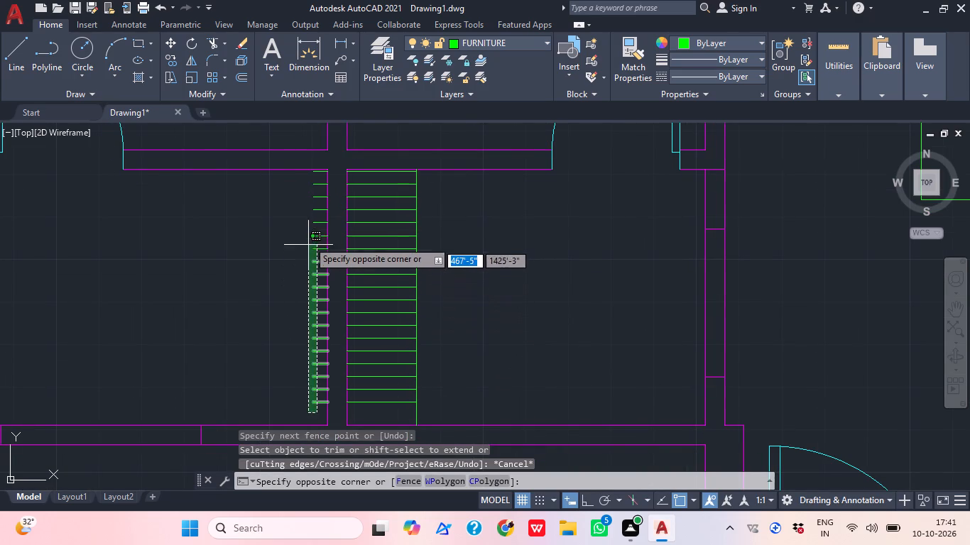
click(301, 182)
scroll(301, 182, up, 2)
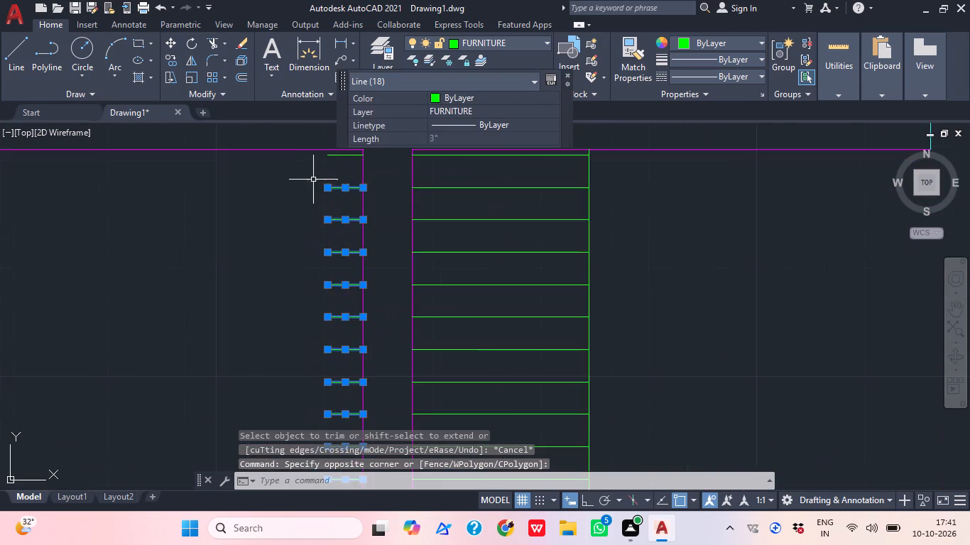
middle_drag(315, 180, 265, 293)
scroll(290, 282, up, 2)
click(258, 270)
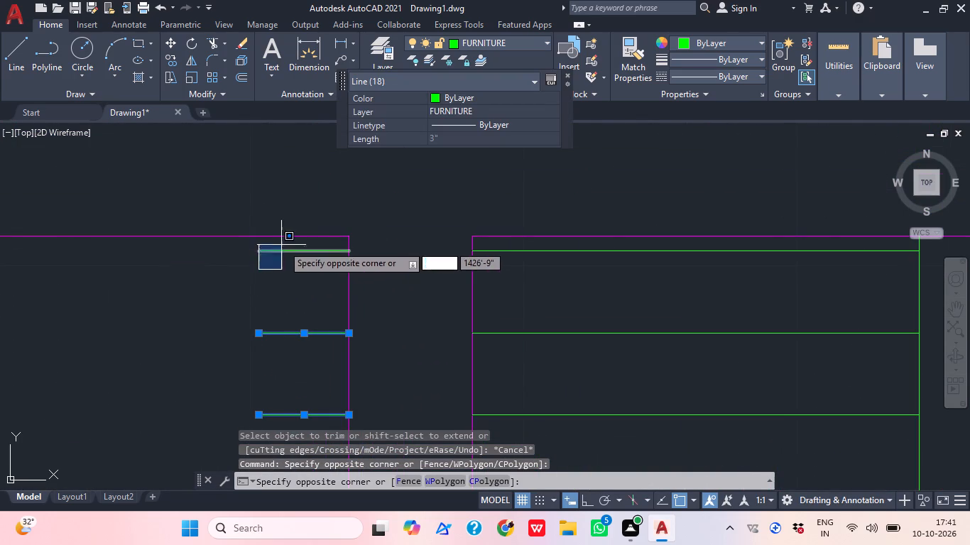
click(285, 247)
drag(298, 256, 292, 254)
click(267, 247)
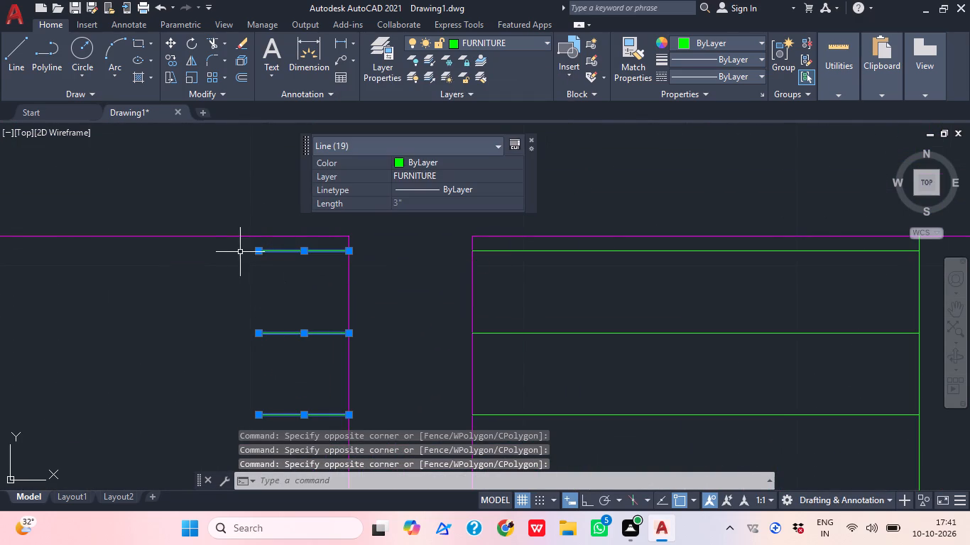
key(Delete)
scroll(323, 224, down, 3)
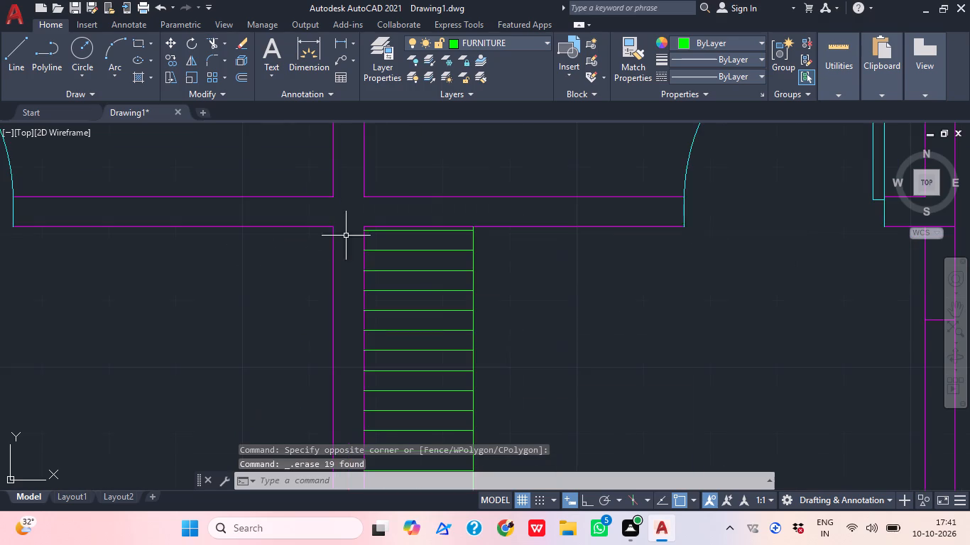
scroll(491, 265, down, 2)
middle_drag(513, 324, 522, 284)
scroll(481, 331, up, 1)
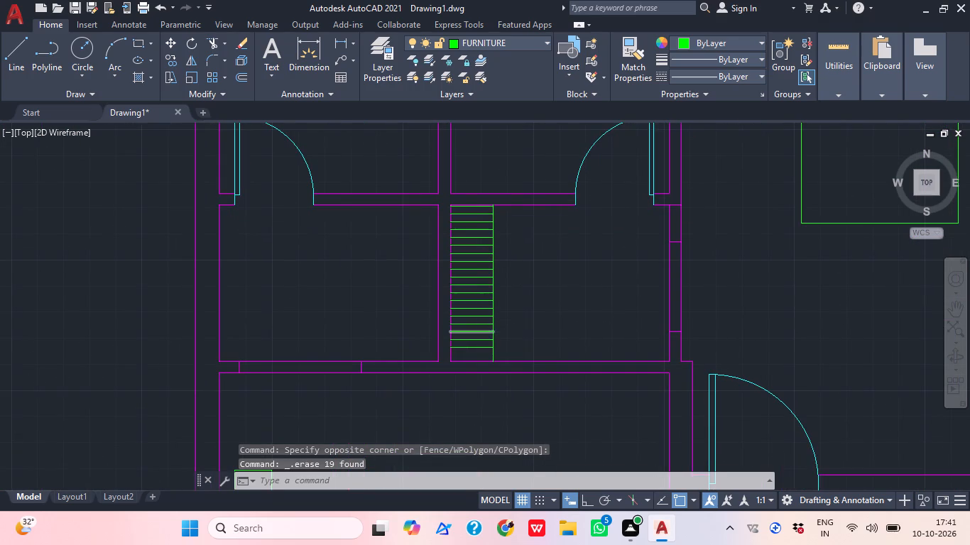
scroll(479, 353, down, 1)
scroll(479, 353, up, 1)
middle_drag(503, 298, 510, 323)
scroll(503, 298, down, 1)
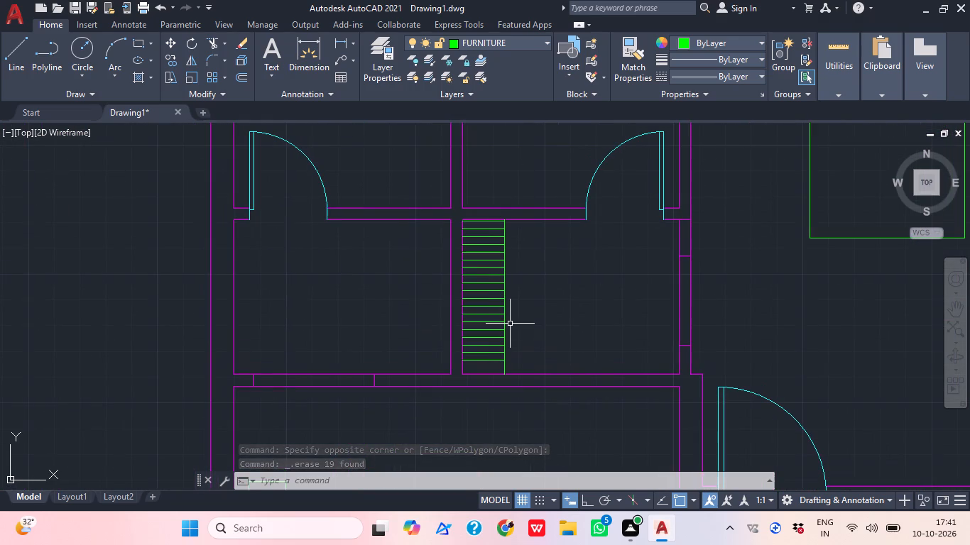
Mirror the wardrobe's front line and slats about the dividing wall's vertical centreline into the west small room, keeping the original.
click(510, 346)
click(471, 226)
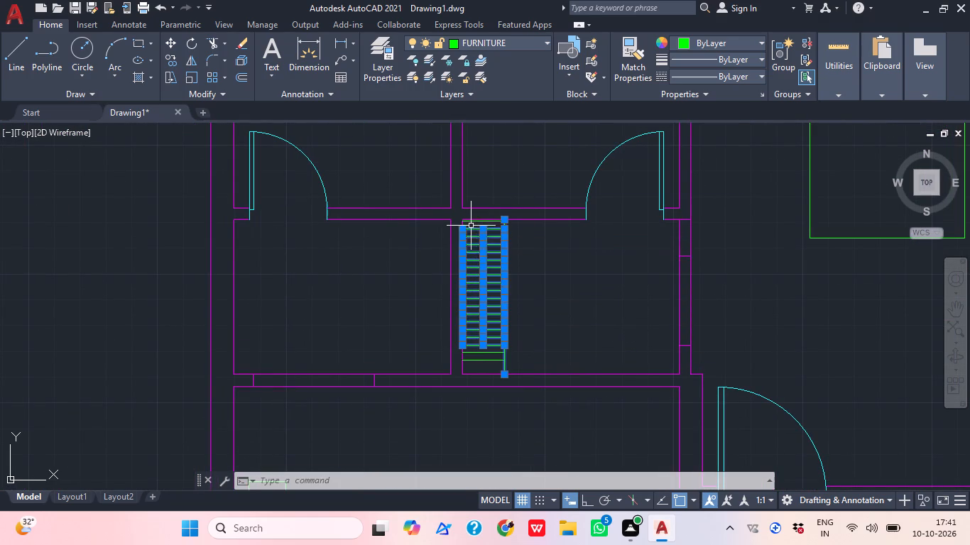
drag(534, 354, 525, 352)
click(467, 364)
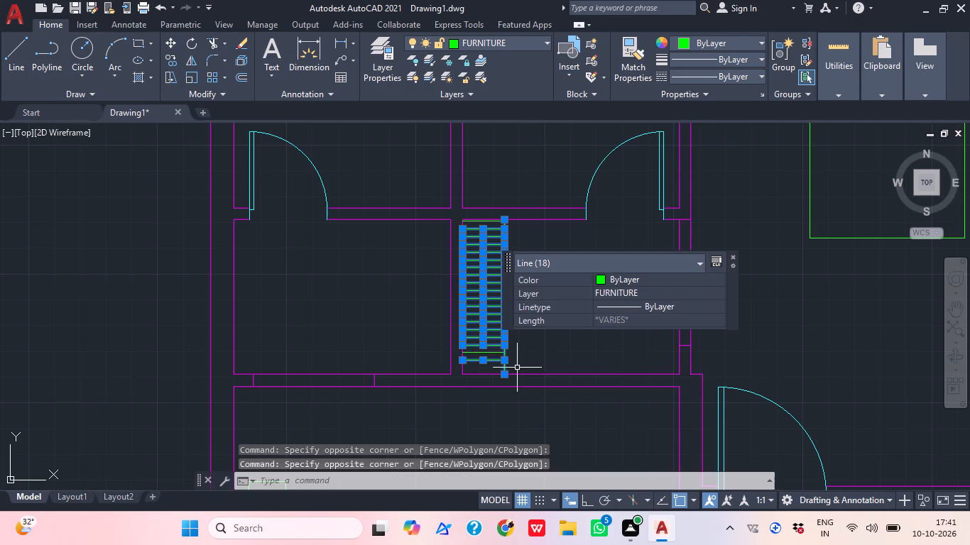
text(MI)
key(space)
middle_drag(425, 269, 425, 363)
scroll(458, 243, down, 1)
middle_drag(458, 246, 449, 409)
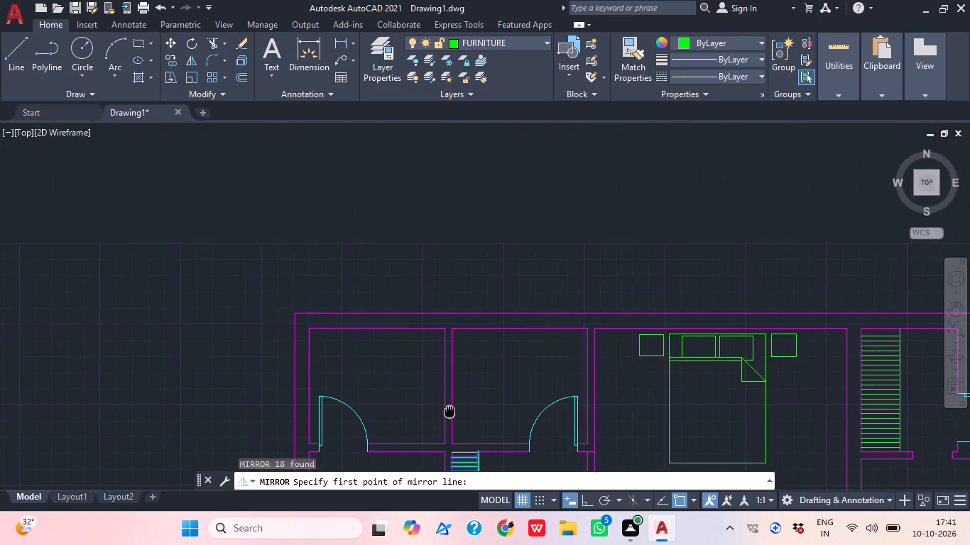
scroll(443, 274, up, 2)
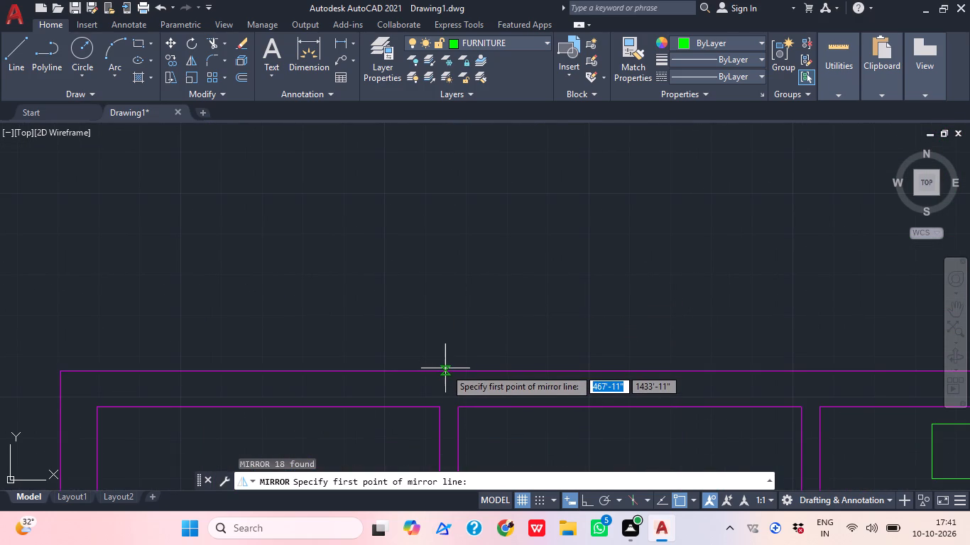
click(445, 368)
scroll(445, 343, down, 4)
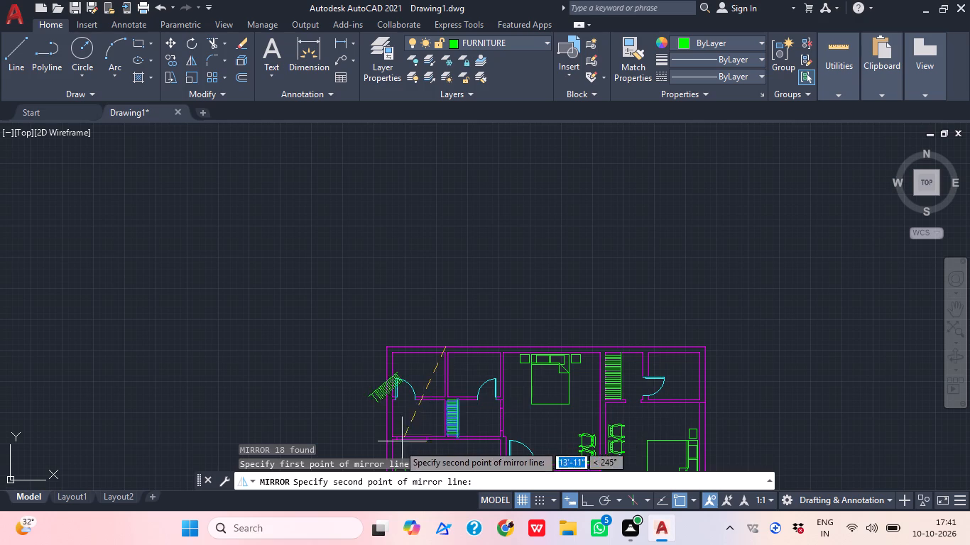
click(585, 500)
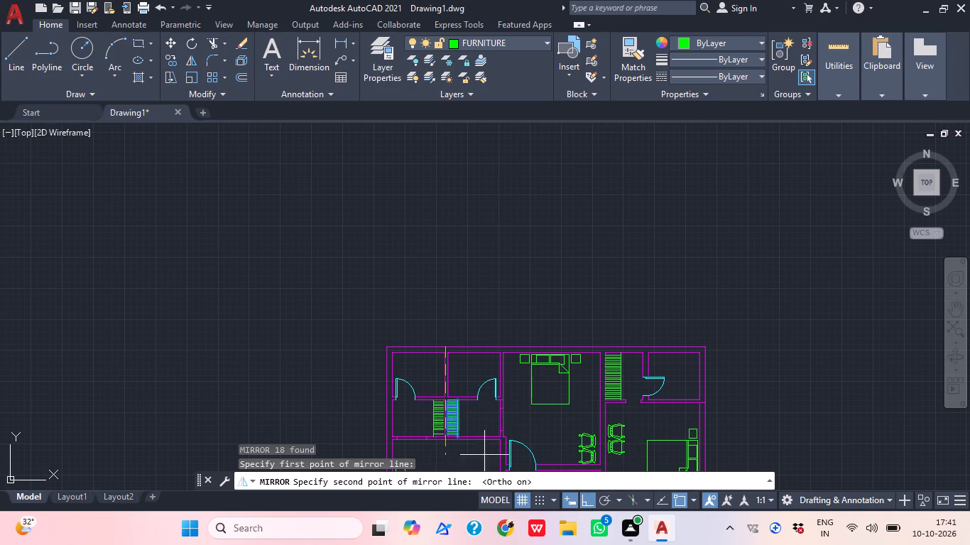
scroll(466, 345, up, 2)
middle_drag(452, 407, 480, 153)
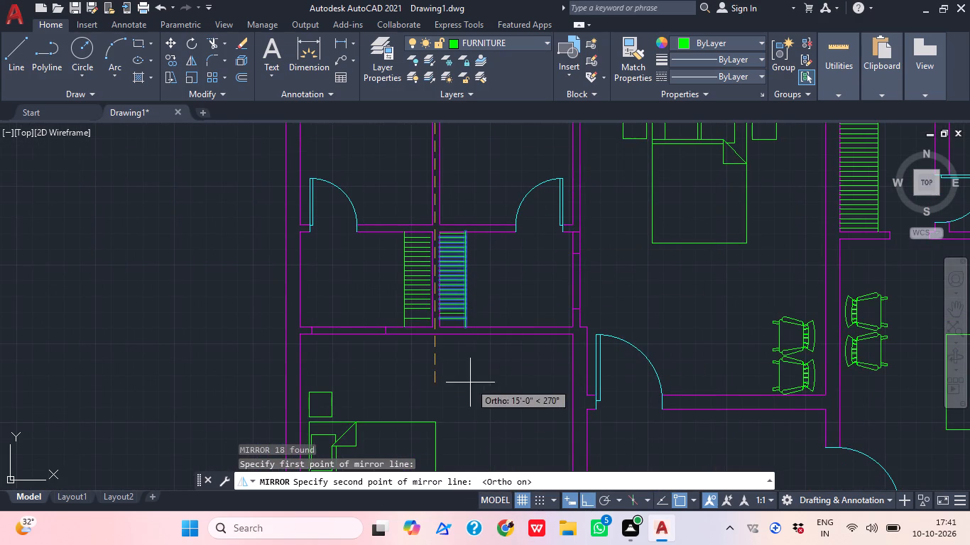
click(470, 382)
drag(488, 428, 472, 382)
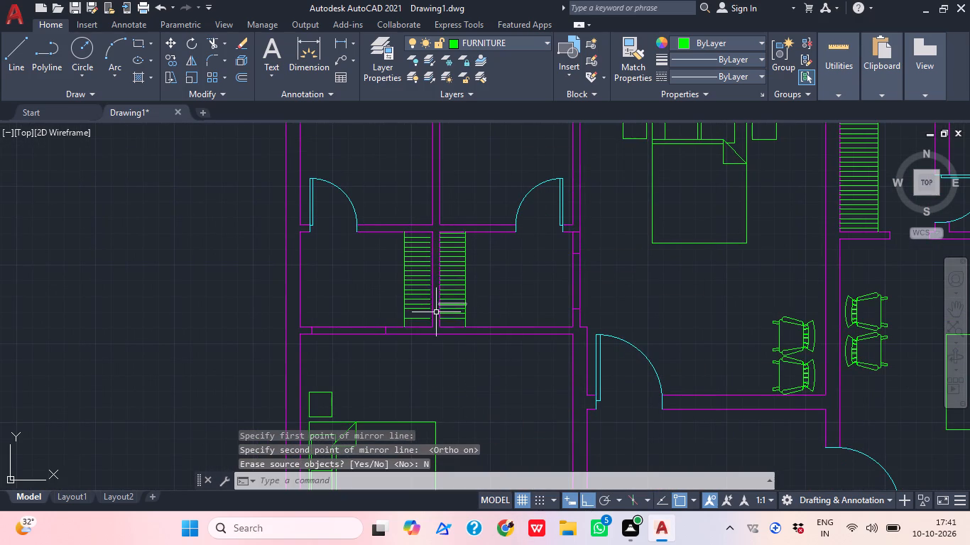
Draw two missing horizontal slats, about 1'-6" long, near the south end of the mirrored west wardrobe.
scroll(427, 314, up, 1)
text(L)
key(space)
scroll(421, 333, up, 2)
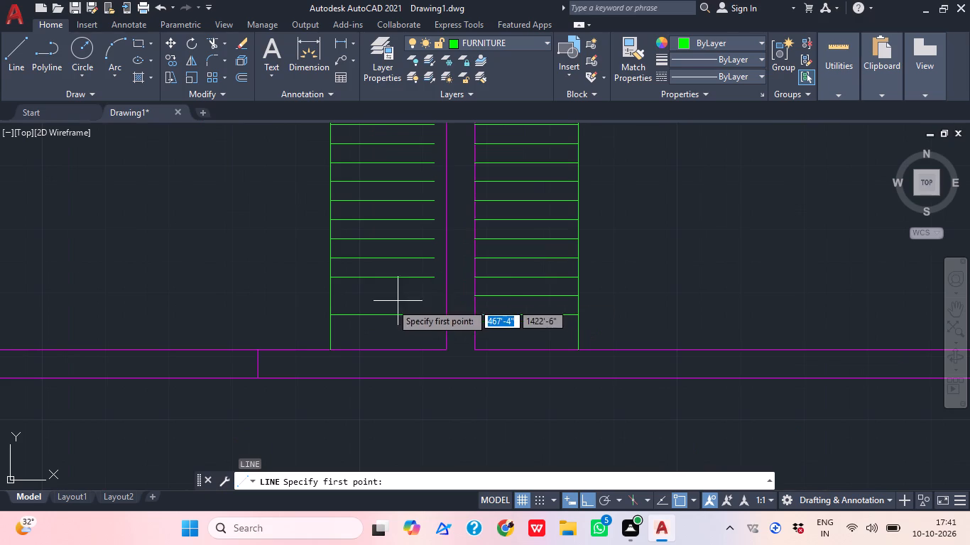
click(335, 297)
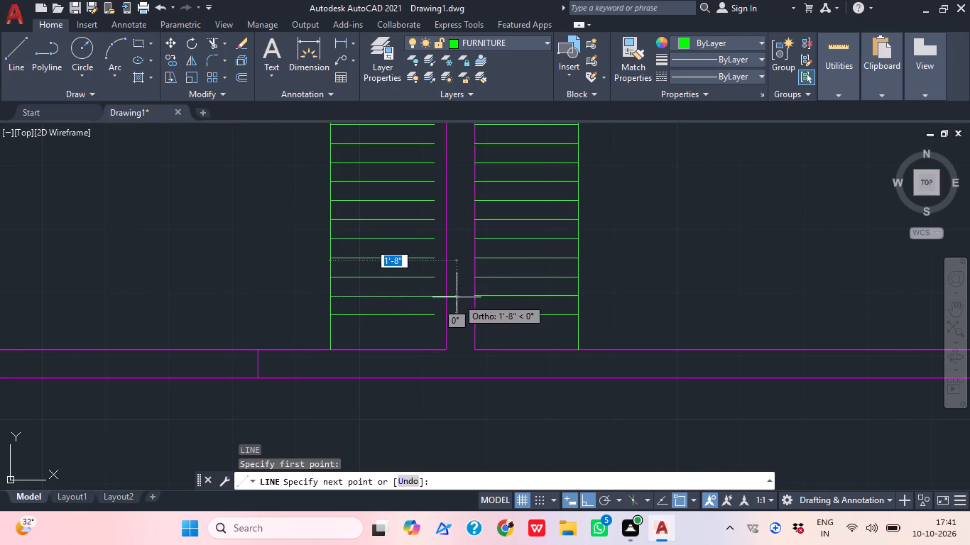
click(445, 297)
key(Escape)
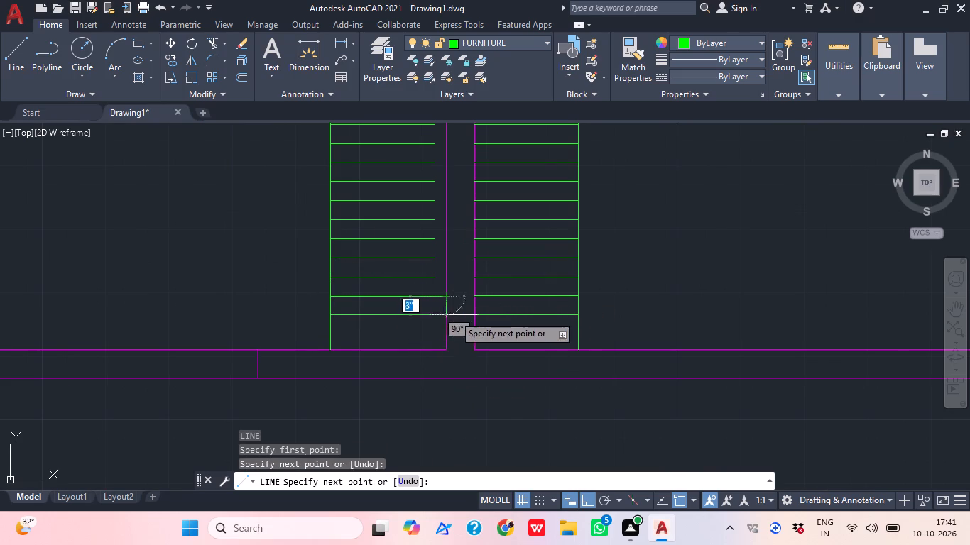
text(L)
key(space)
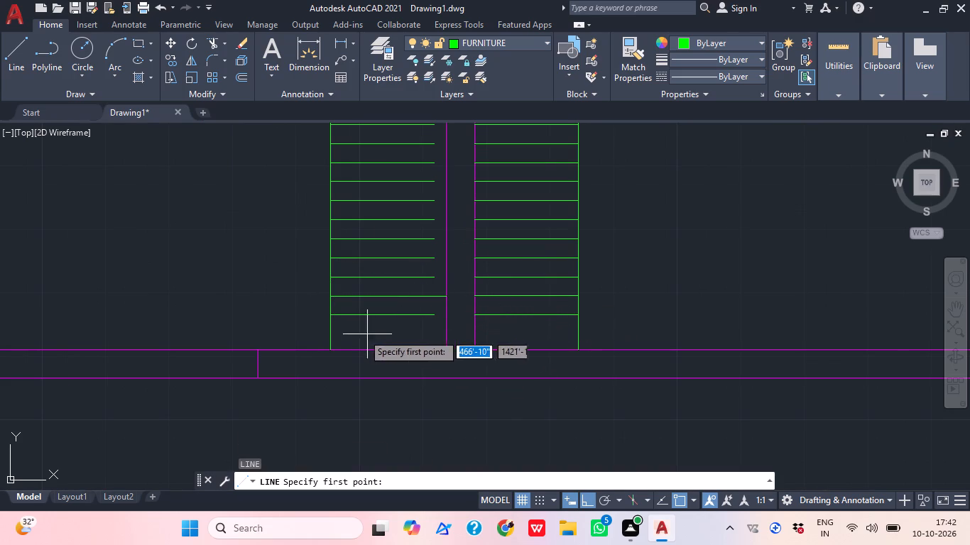
click(332, 334)
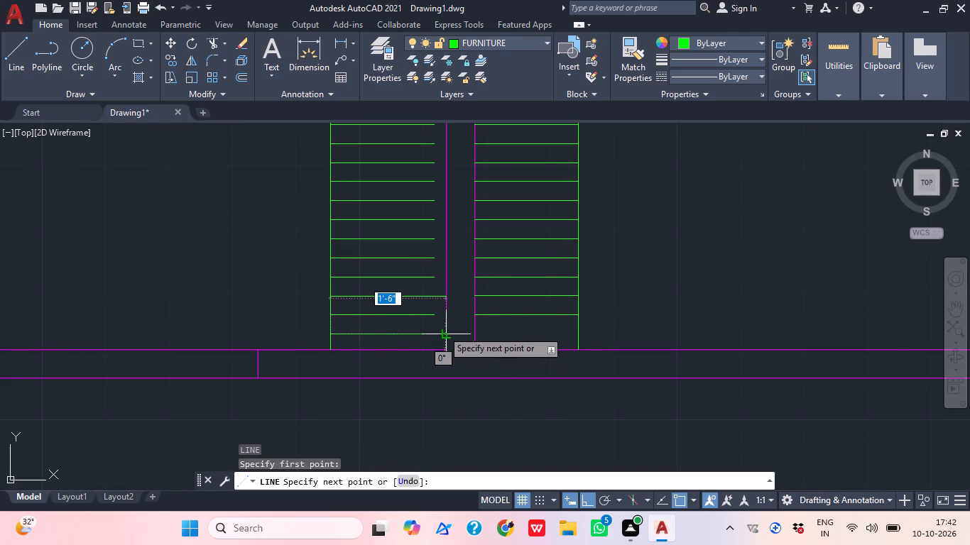
click(442, 330)
key(Escape)
Draw one more horizontal slat across the south end of the east wardrobe, from the dividing wall to its front line.
key(l)
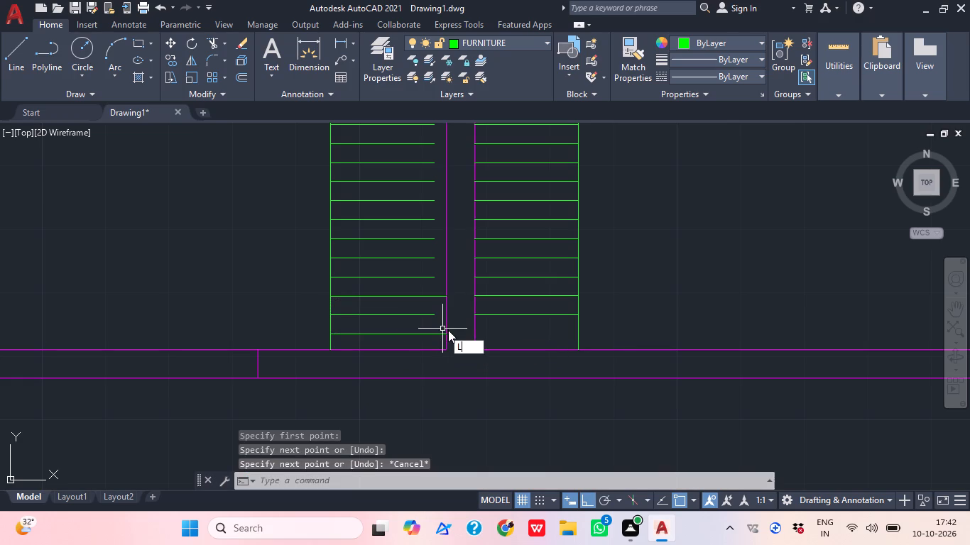
key(space)
click(479, 337)
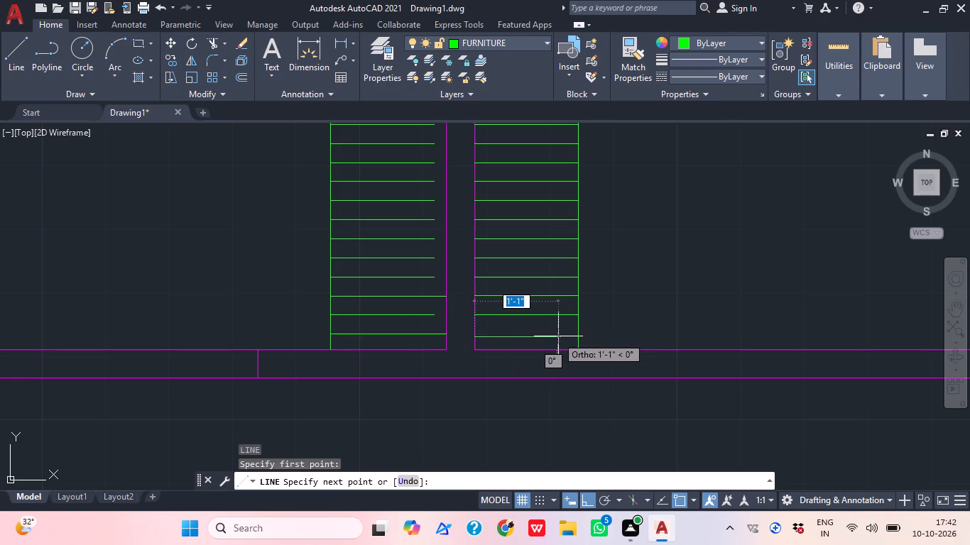
click(577, 333)
key(Escape)
Extend the west wardrobe's short slats to the west face of the wall between the two small rooms.
middle_drag(434, 310, 423, 378)
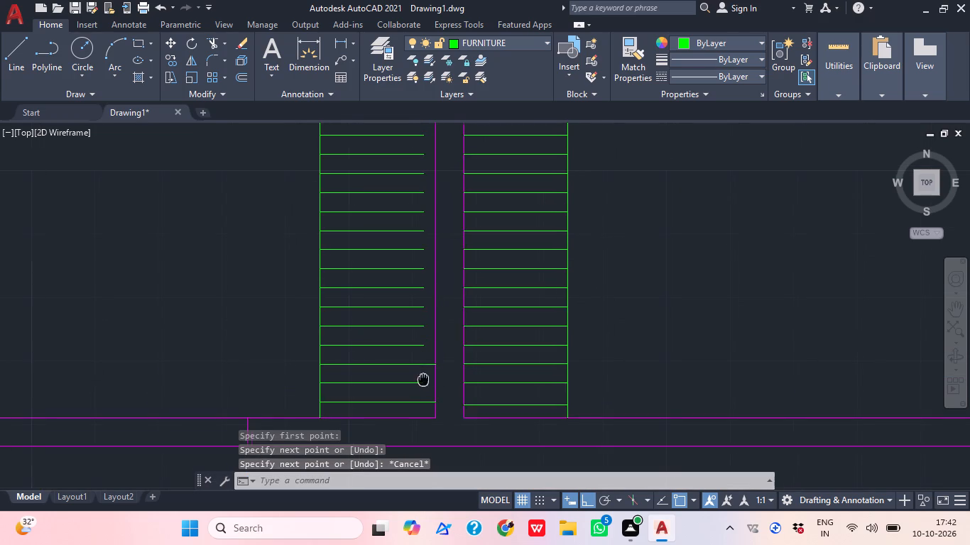
key(e)
text(X)
key(space)
click(418, 408)
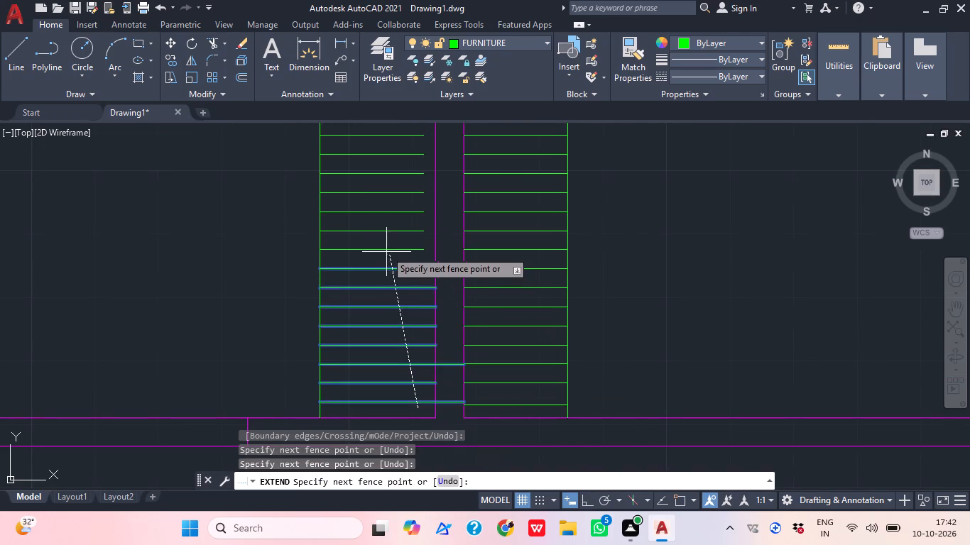
middle_drag(382, 248, 374, 348)
scroll(374, 348, down, 1)
click(388, 225)
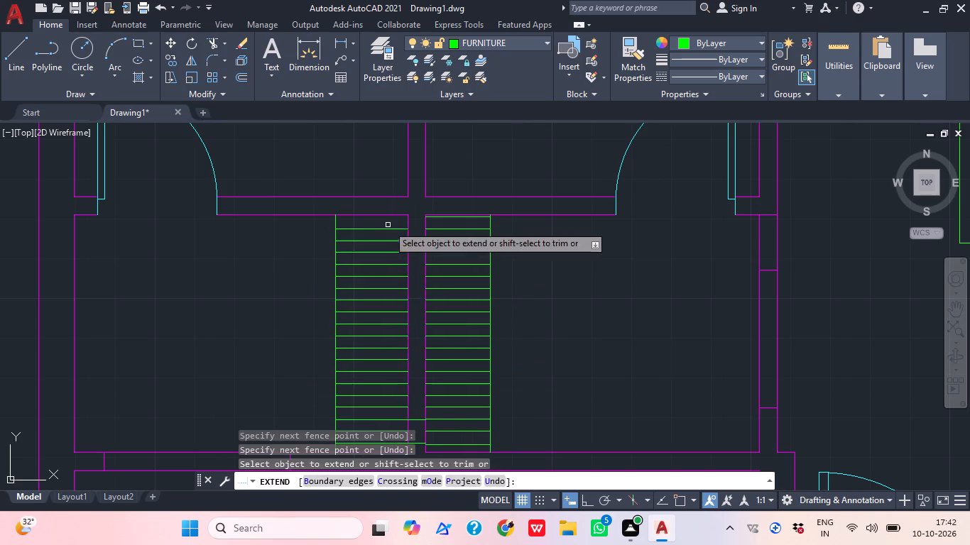
middle_drag(445, 273, 458, 143)
key(Escape)
Trim the two over-extended slats out of the thickness of the wall between the two small rooms.
text(TR)
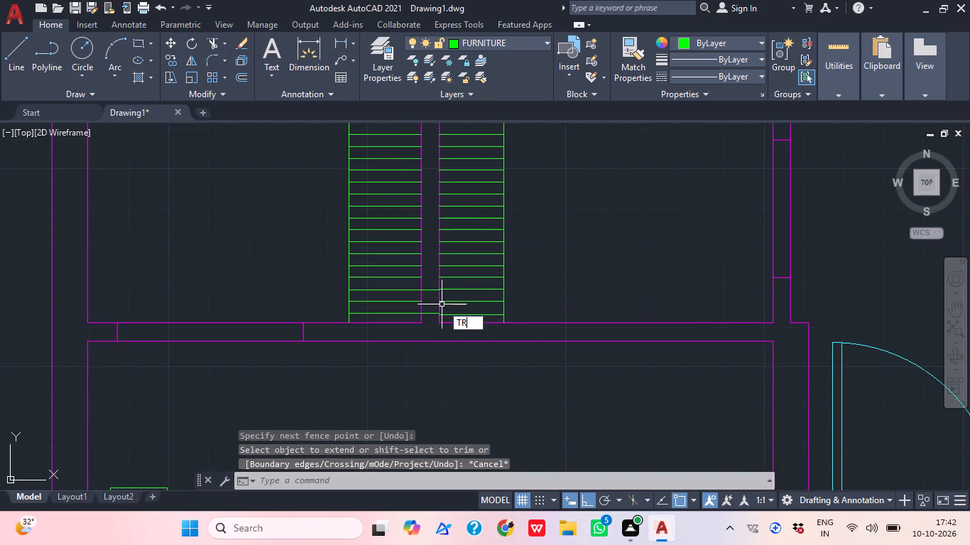
key(space)
scroll(442, 304, up, 1)
drag(415, 295, 422, 292)
click(422, 281)
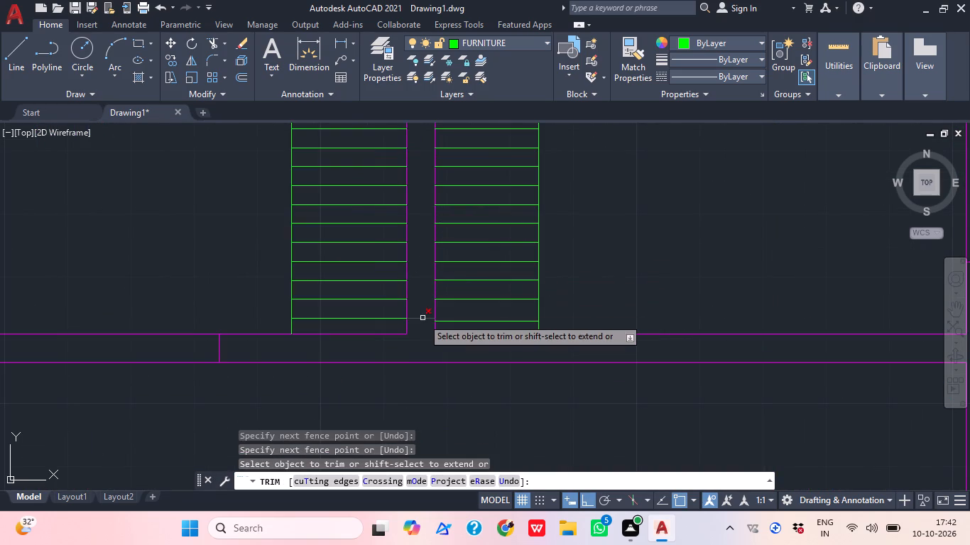
click(423, 318)
key(Escape)
Look over the two wardrobes and the bedrooms, living room and kitchen to check the furniture layout.
scroll(430, 297, down, 2)
middle_drag(472, 316, 470, 358)
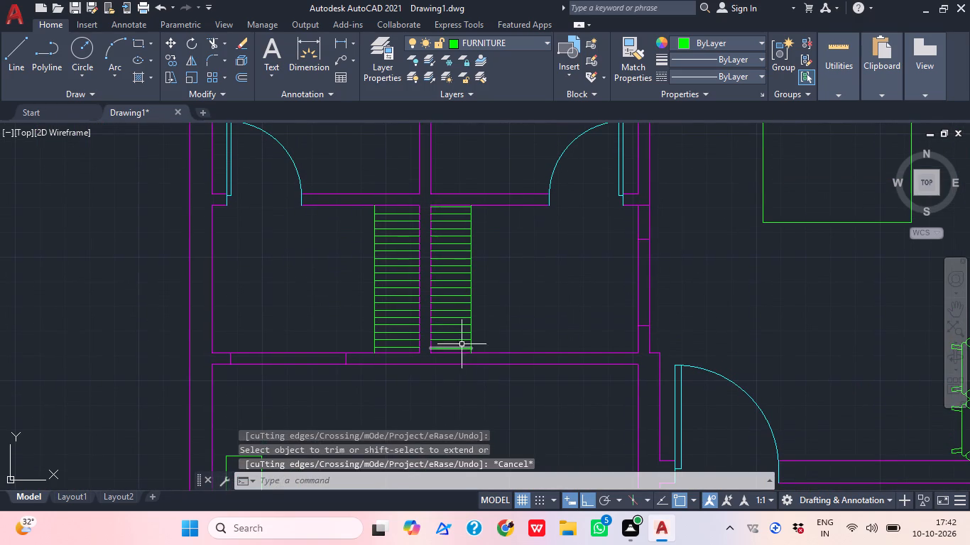
middle_drag(465, 324, 455, 368)
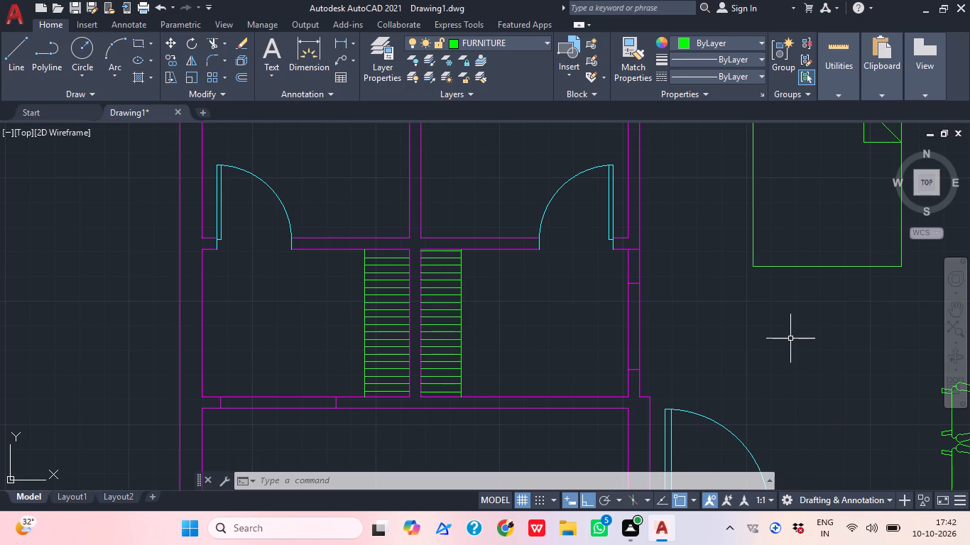
middle_drag(572, 400, 631, 395)
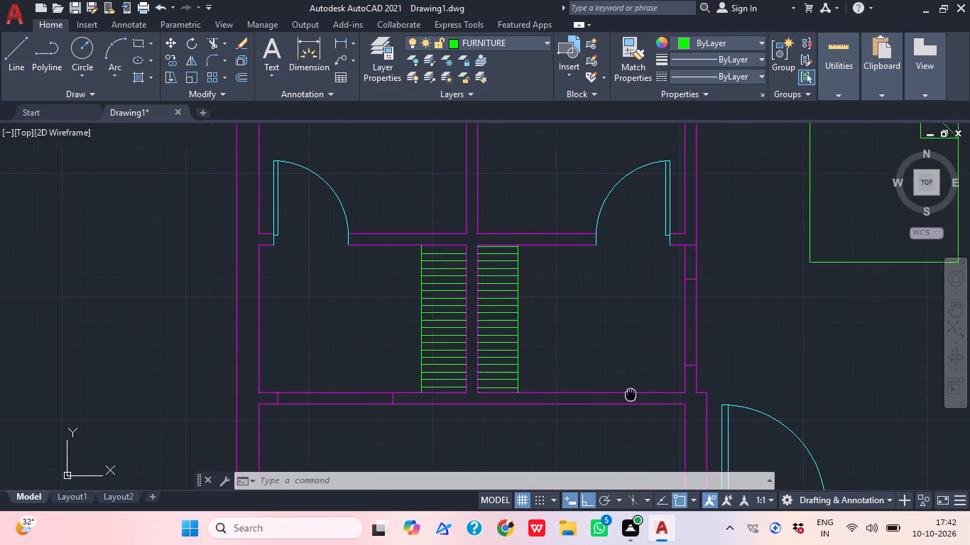
middle_drag(631, 395, 623, 389)
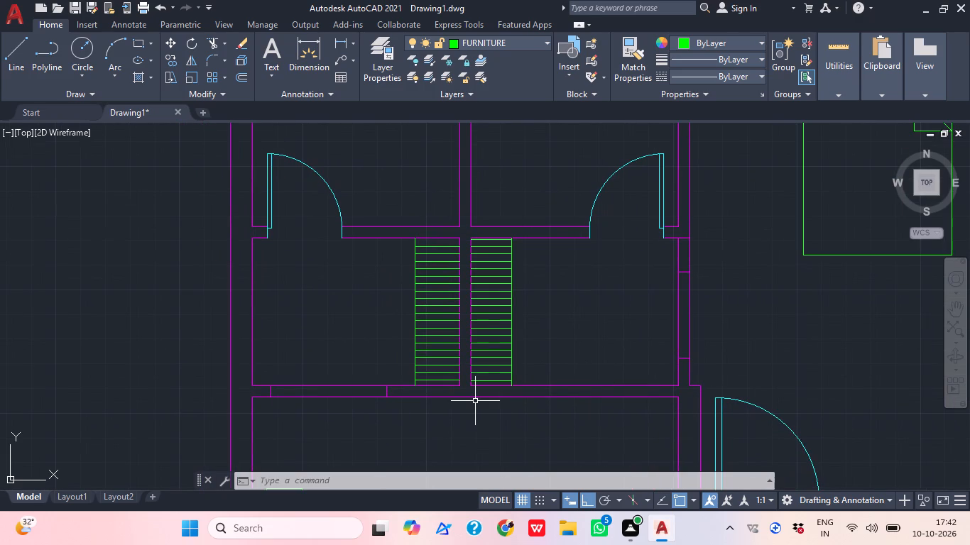
scroll(490, 395, down, 2)
middle_drag(483, 446, 471, 327)
middle_drag(497, 382, 454, 331)
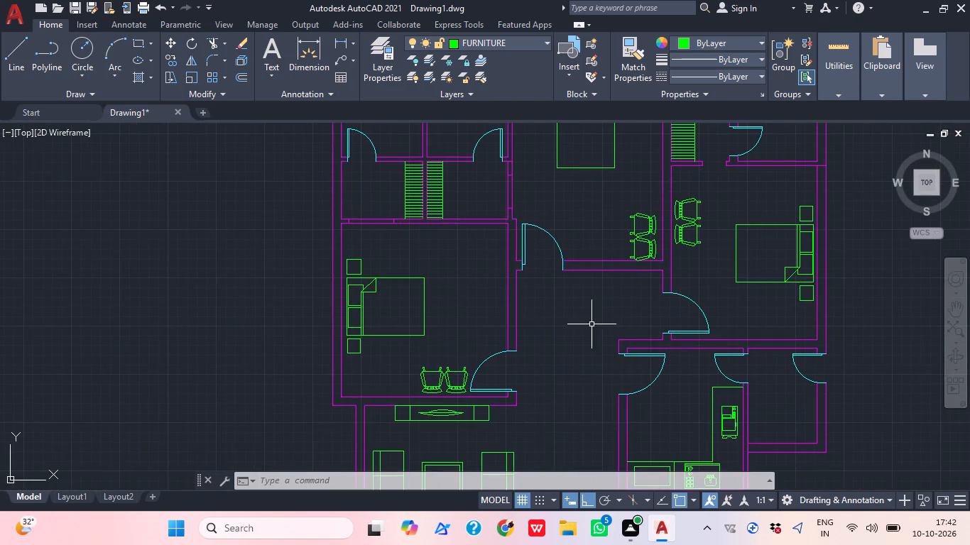
middle_drag(604, 317, 511, 219)
middle_drag(566, 273, 545, 287)
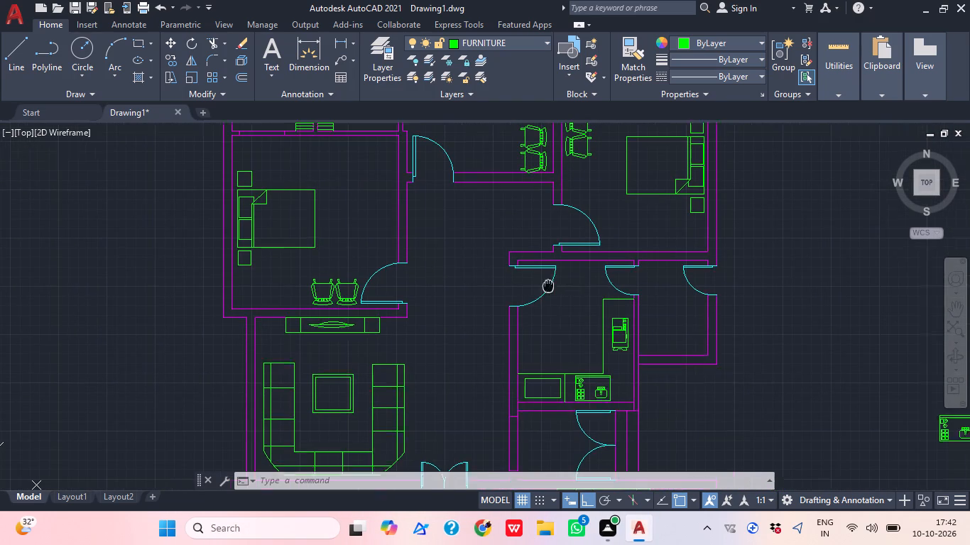
middle_drag(545, 287, 525, 300)
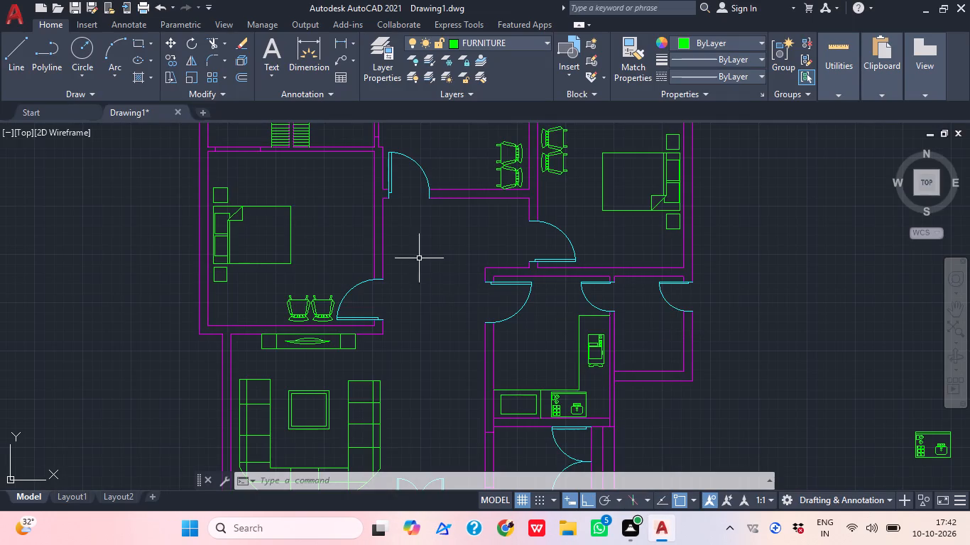
middle_drag(410, 258, 423, 324)
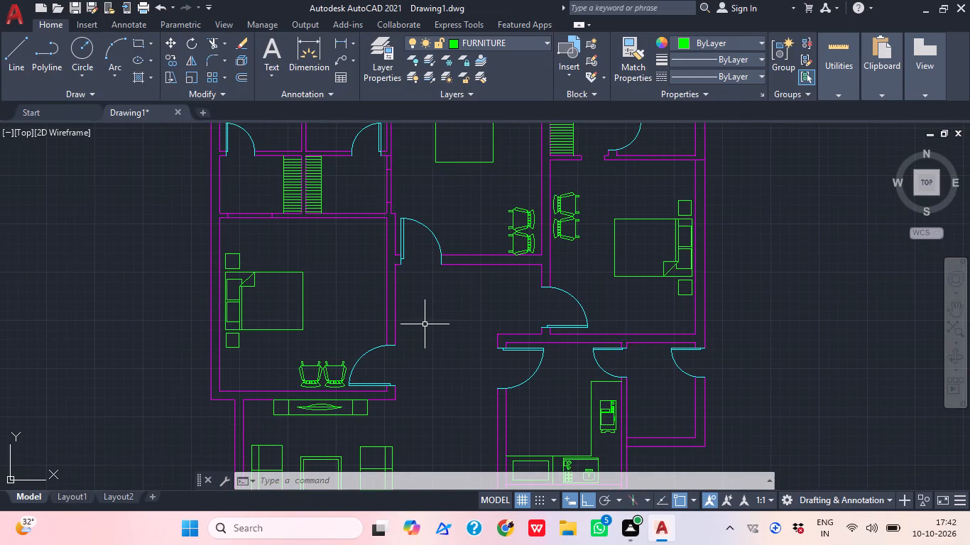
middle_drag(430, 304, 443, 348)
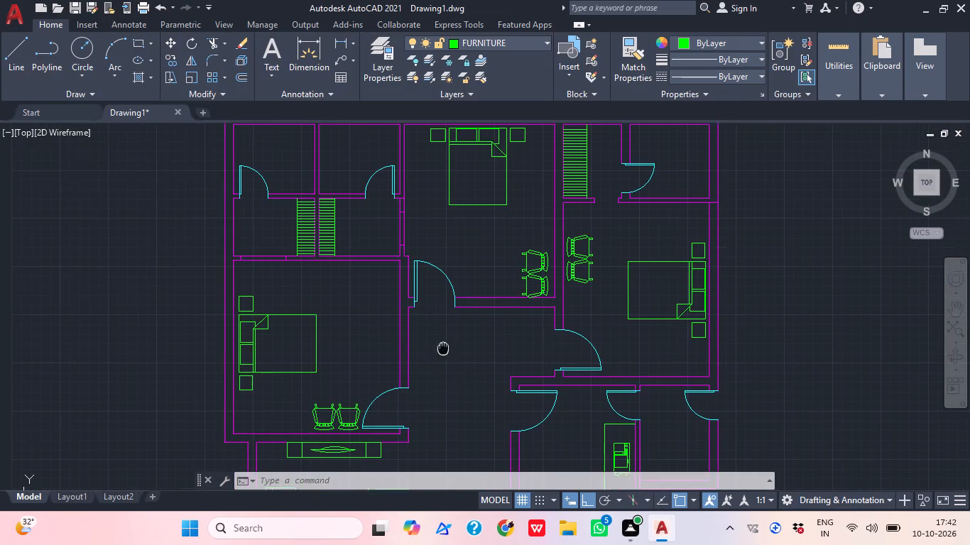
middle_drag(443, 348, 443, 351)
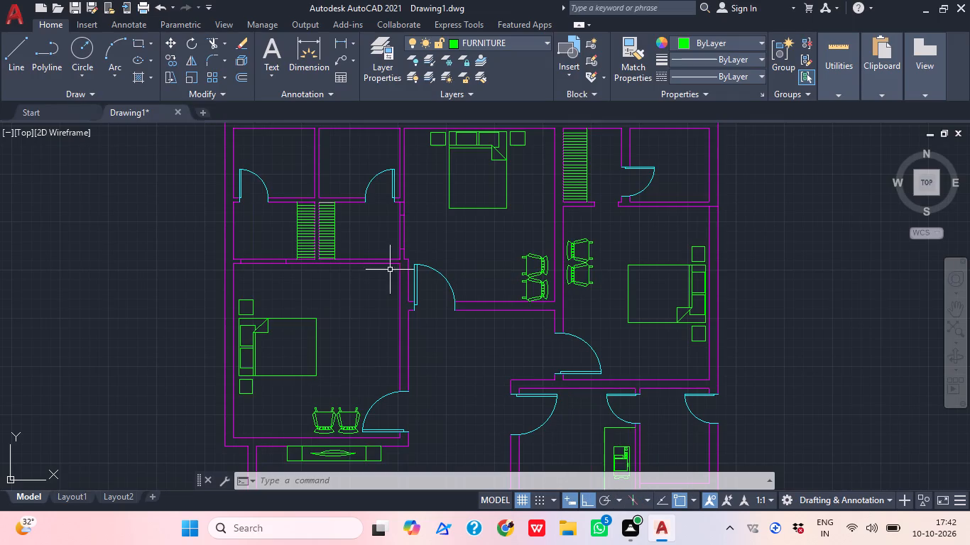
middle_drag(361, 224, 356, 326)
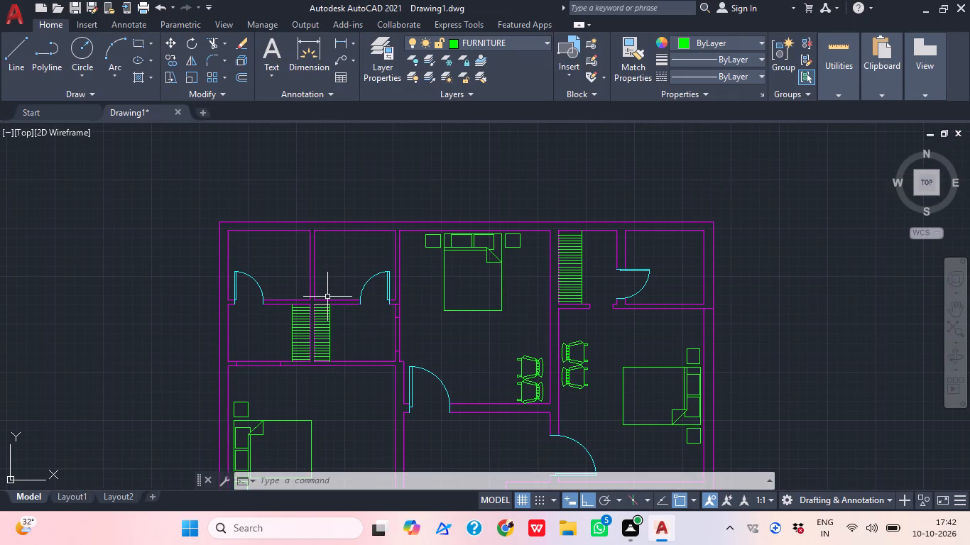
On the TEXT layer, add the single-line text BATH, about 11 inches high, in the northwest corner room.
middle_drag(326, 297, 342, 348)
scroll(284, 310, up, 1)
middle_drag(283, 310, 305, 334)
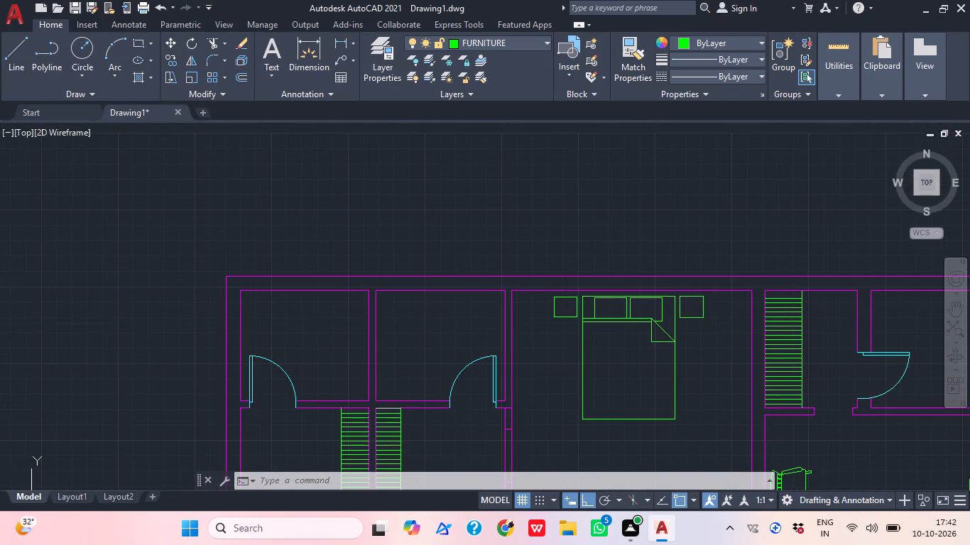
text(TEXT)
key(space)
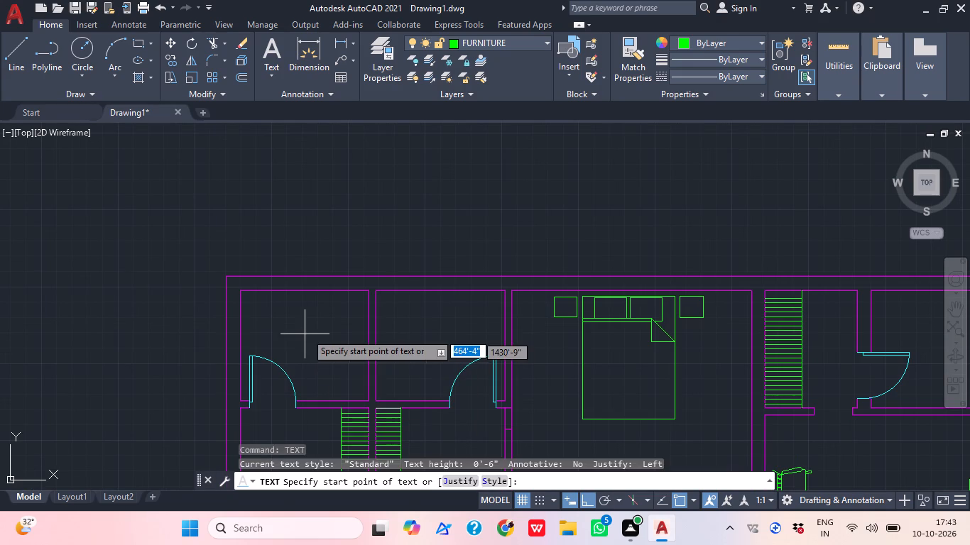
click(508, 45)
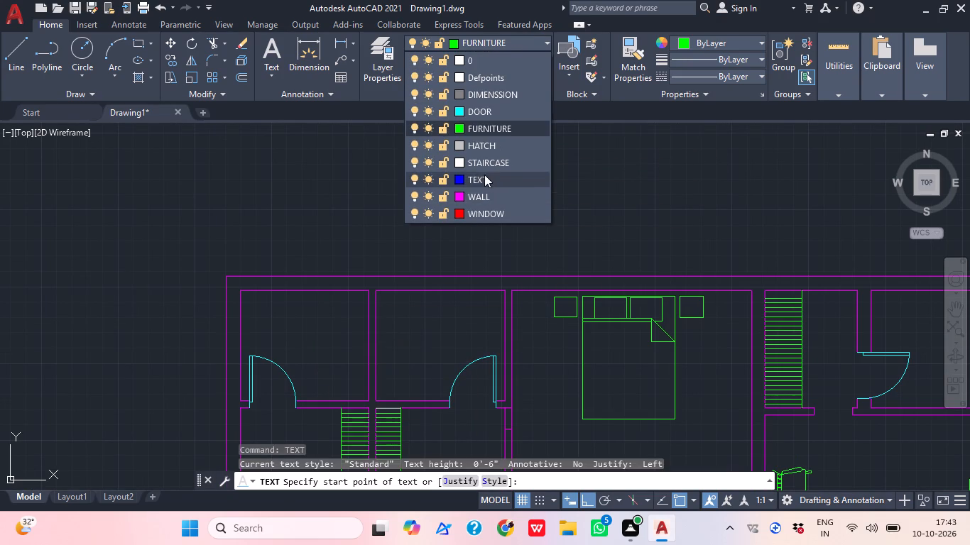
click(484, 175)
scroll(265, 322, up, 2)
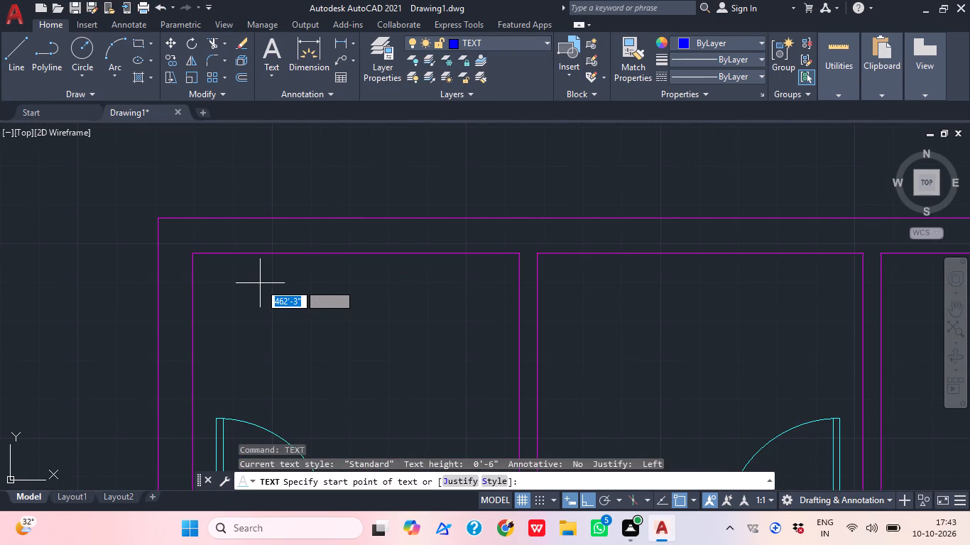
click(296, 315)
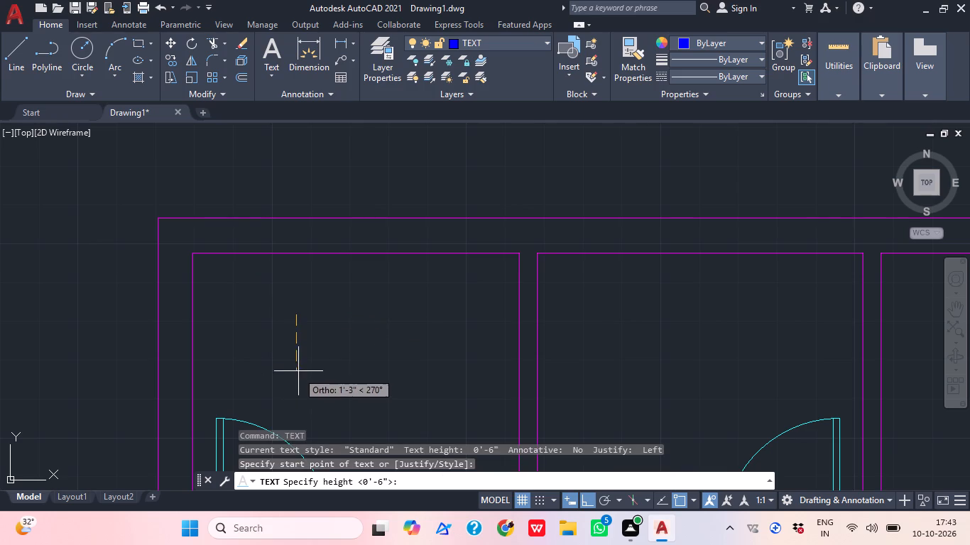
click(295, 357)
click(353, 334)
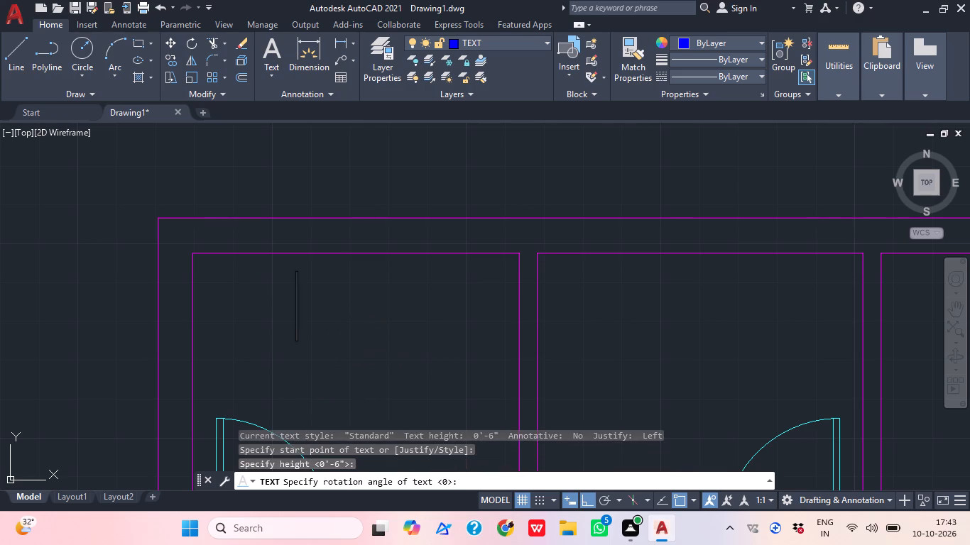
text(BATH)
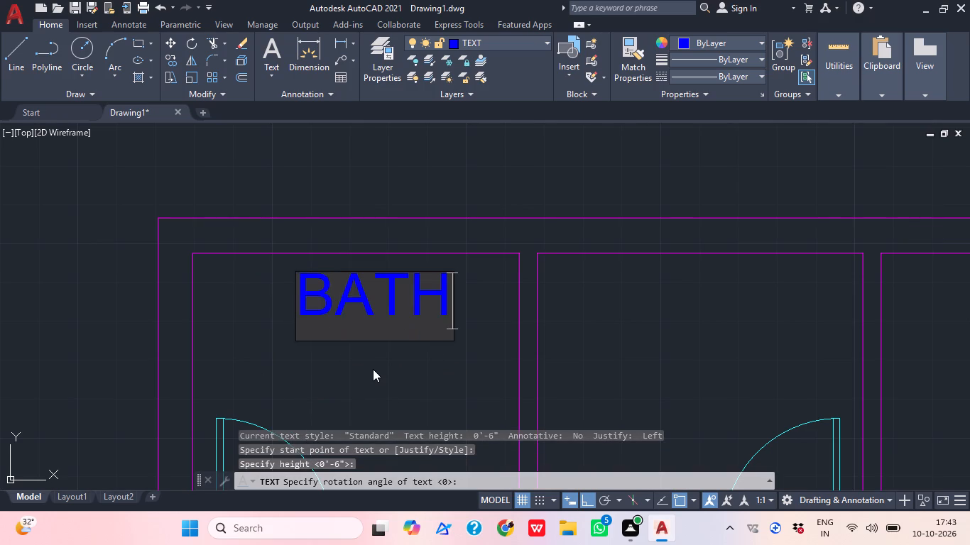
click(392, 379)
key(Escape)
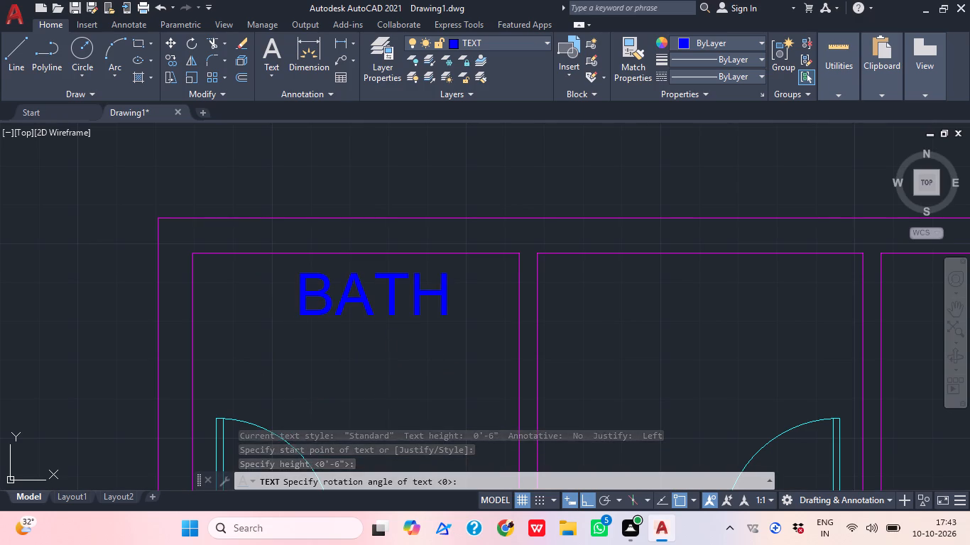
Copy the BATH text about 1'-3" straight down to make a second line below it.
scroll(351, 352, down, 2)
middle_drag(385, 364, 364, 368)
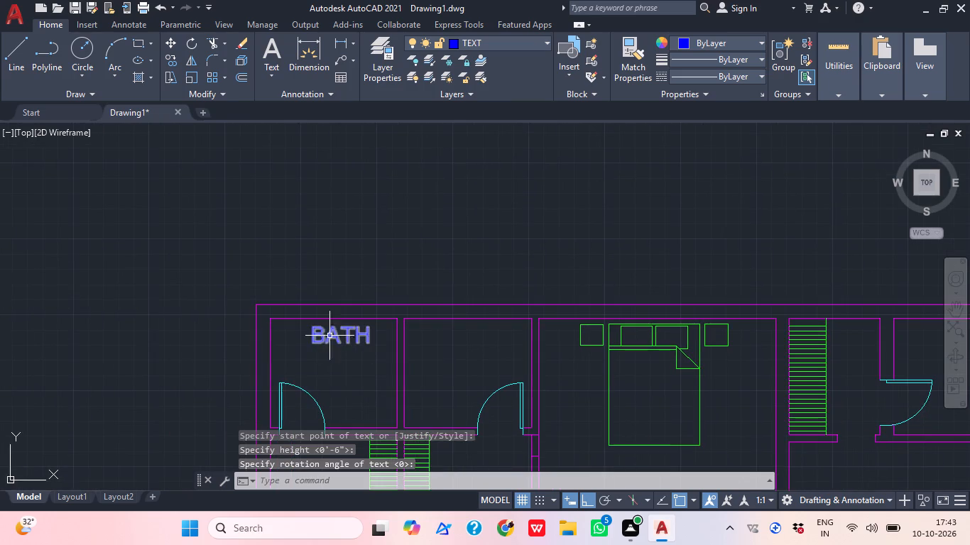
scroll(320, 336, up, 2)
click(320, 336)
text(CO)
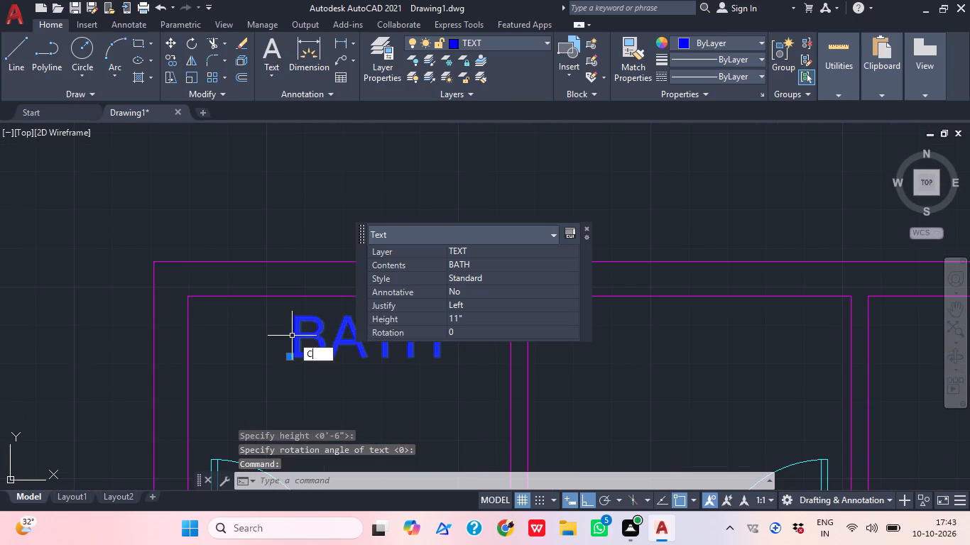
key(space)
click(292, 341)
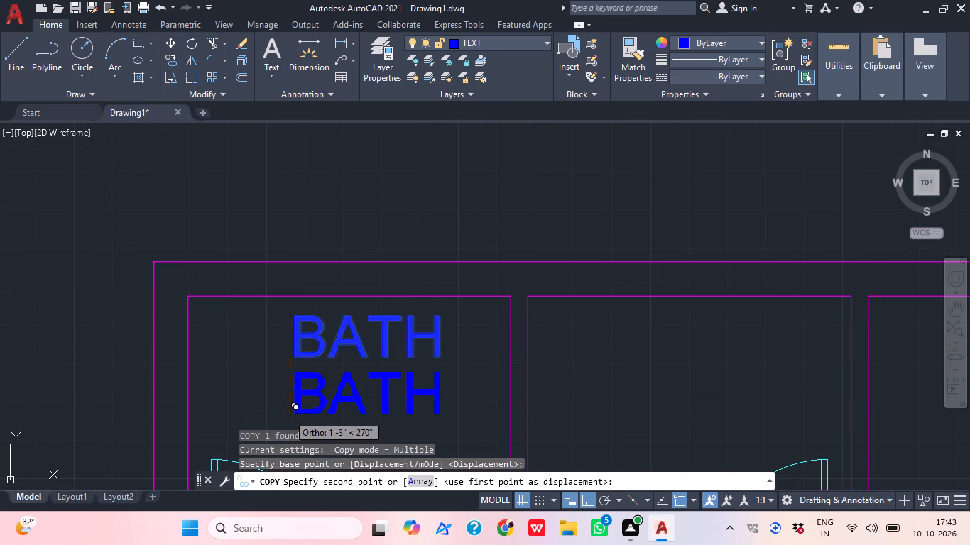
click(288, 414)
key(Escape)
Scale both BATH texts down together to a height of about 6 inches.
scroll(381, 392, down, 4)
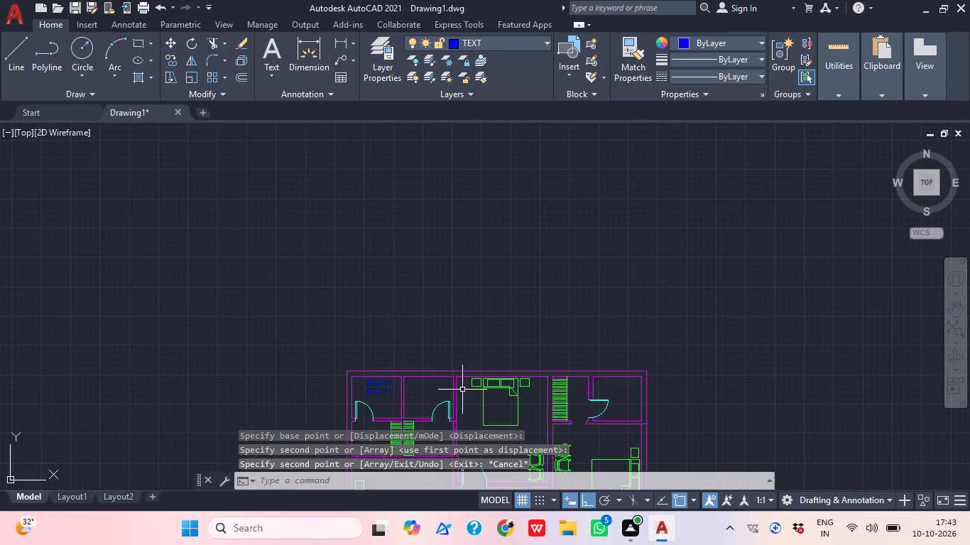
scroll(370, 402, up, 4)
drag(407, 357, 403, 350)
click(328, 264)
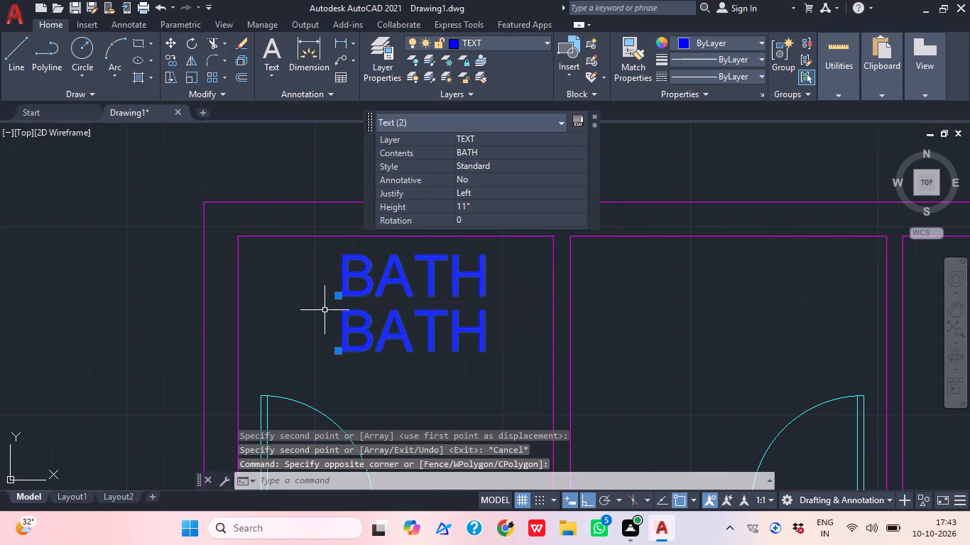
text(SC)
key(space)
click(367, 351)
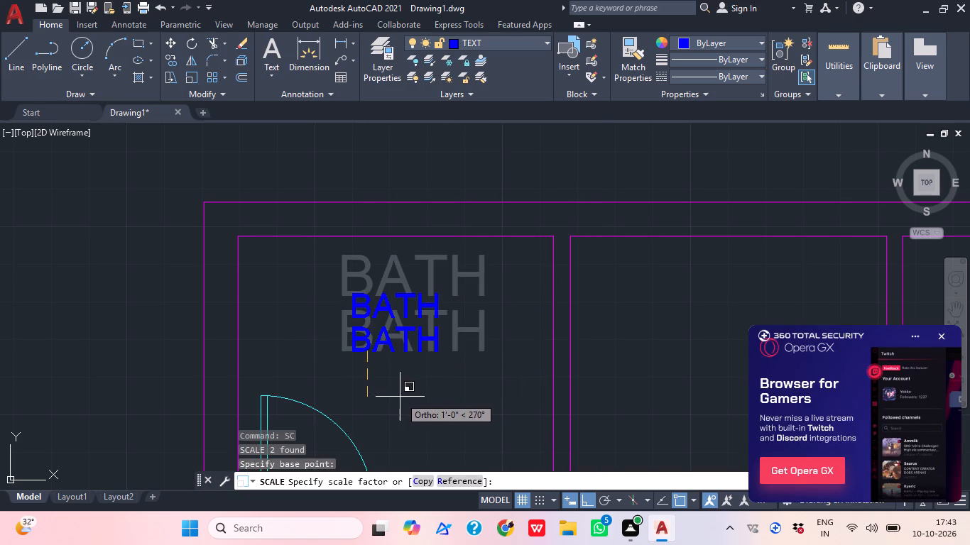
click(403, 397)
Change the lower BATH text to the room size 7'X6'.
click(408, 348)
click(389, 348)
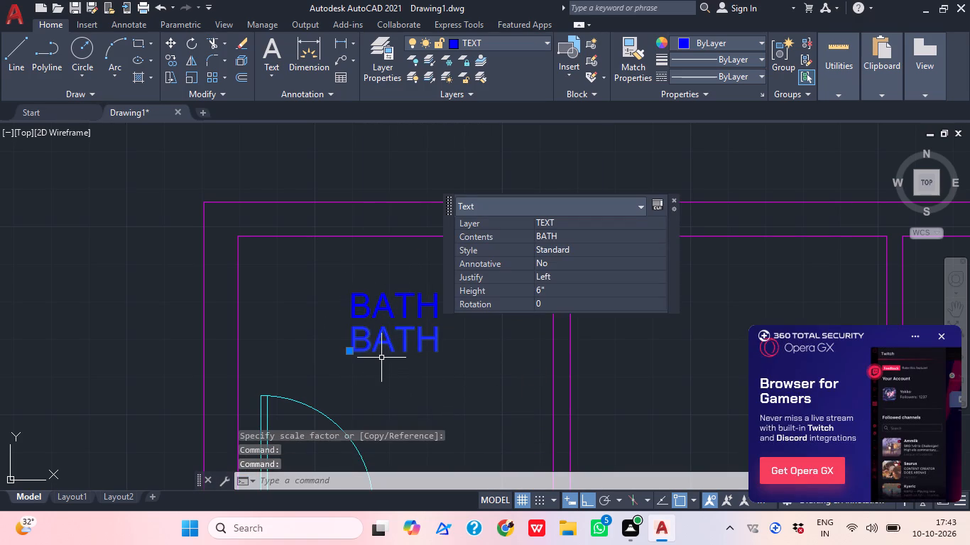
click(383, 349)
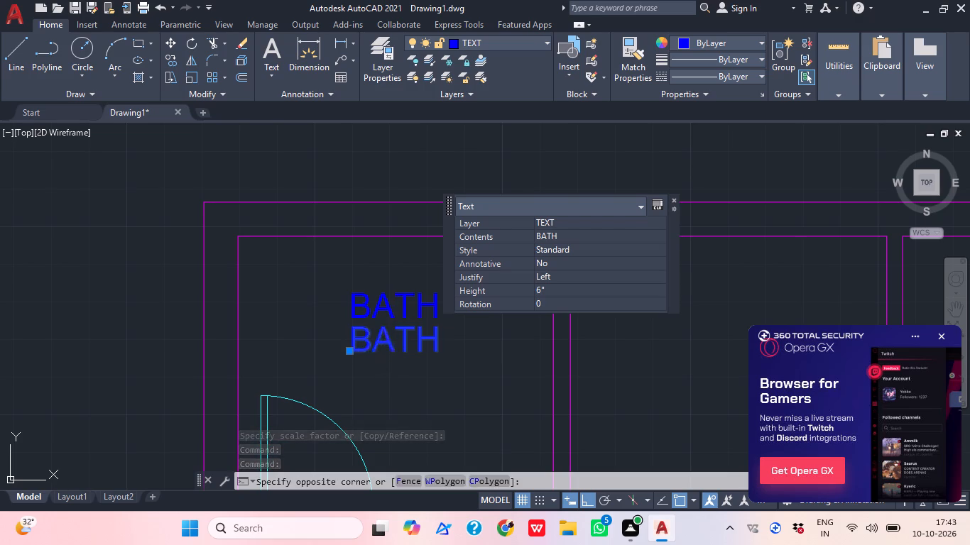
click(377, 350)
double_click(374, 349)
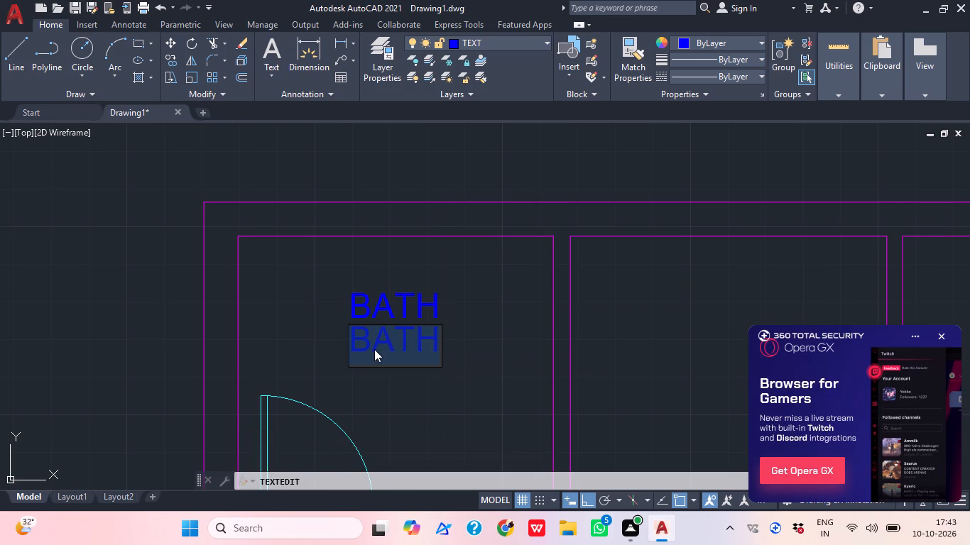
key(7)
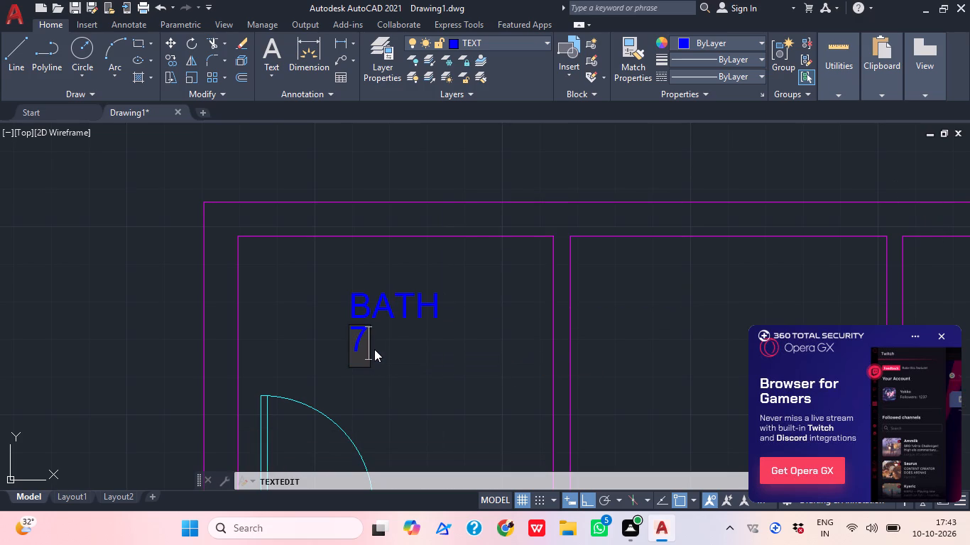
text('X)
key(5)
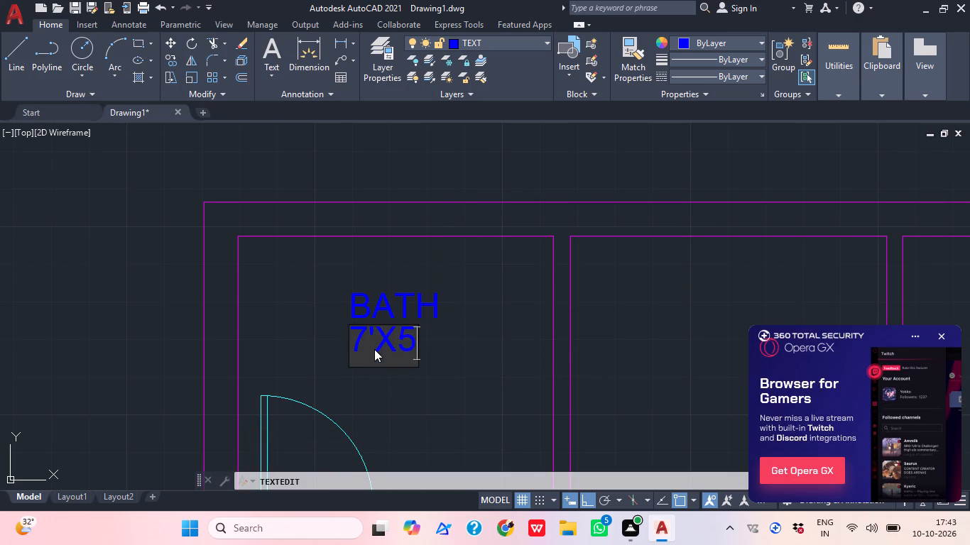
key(BackSpace)
text(6')
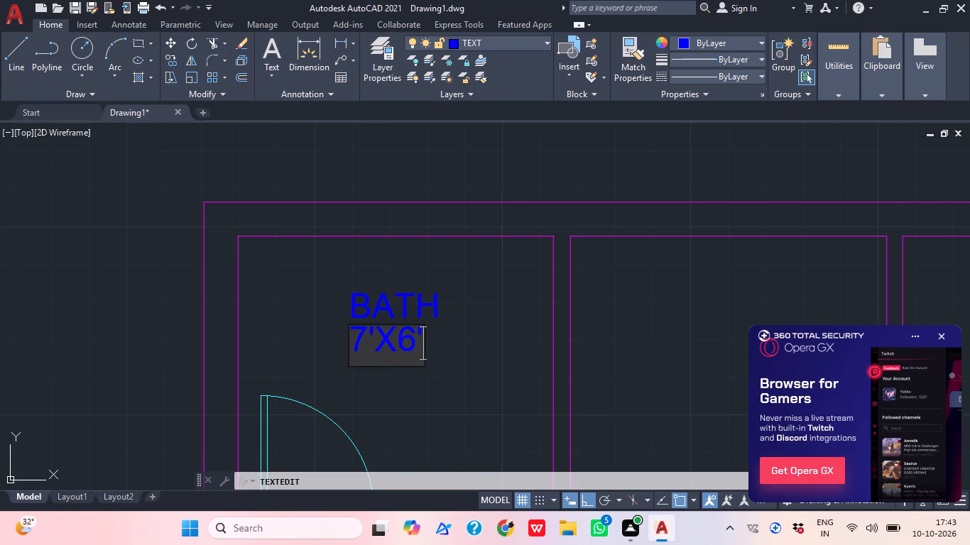
click(494, 398)
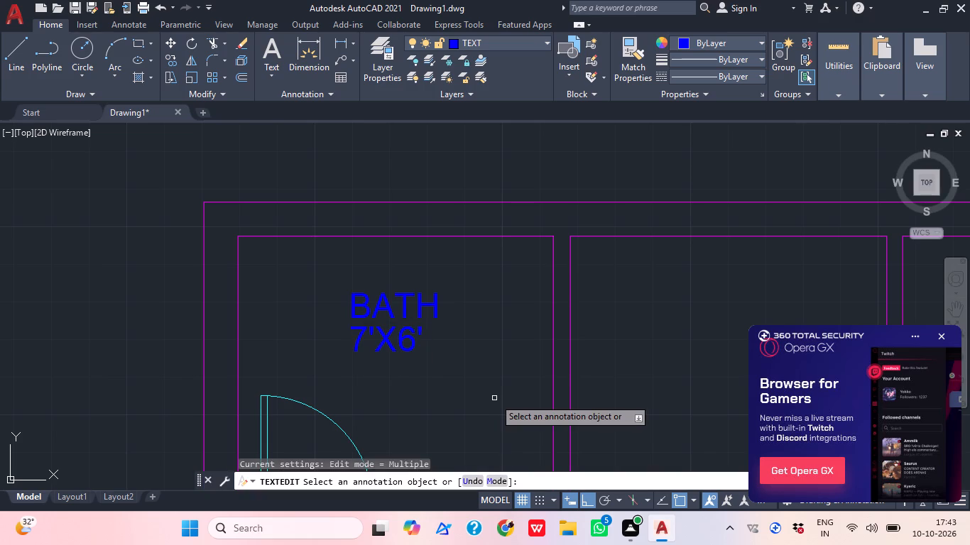
middle_drag(513, 371, 440, 370)
scroll(489, 377, down, 1)
key(Escape)
With Ortho off, copy the two-line BATH 7'X6' label into both northwest wardrobe rooms and the adjoining second bathroom.
click(366, 348)
click(353, 318)
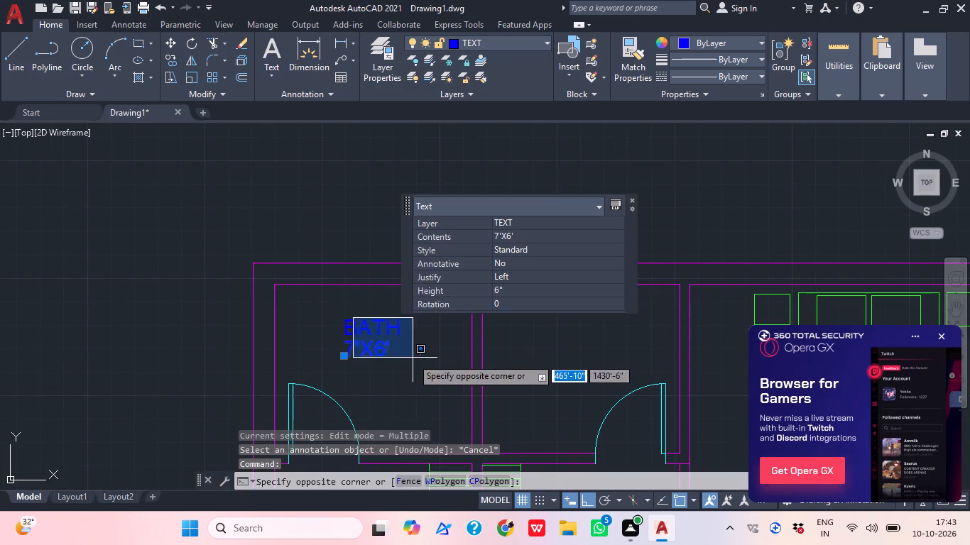
click(411, 360)
drag(401, 360, 404, 351)
click(331, 314)
text(CO)
key(space)
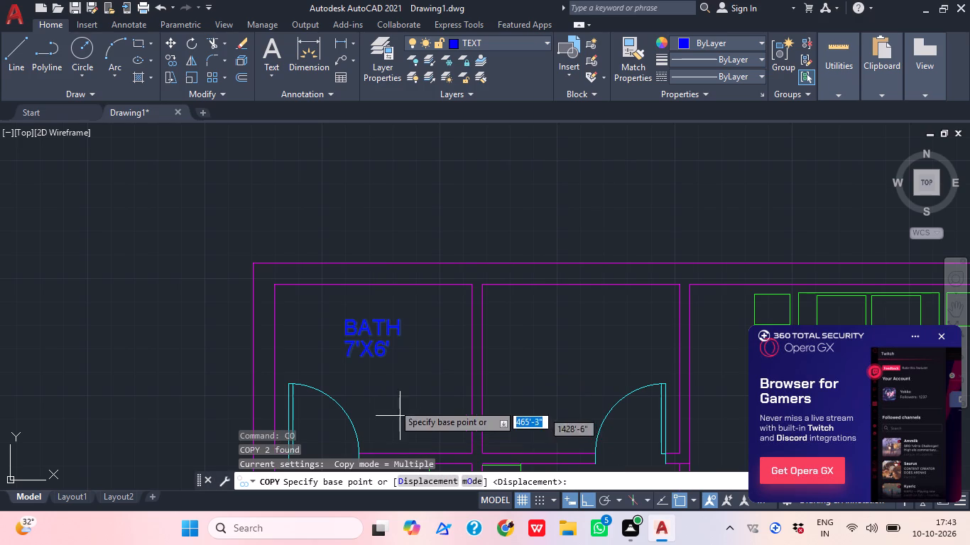
click(362, 331)
middle_drag(376, 402, 378, 251)
middle_drag(380, 338, 386, 299)
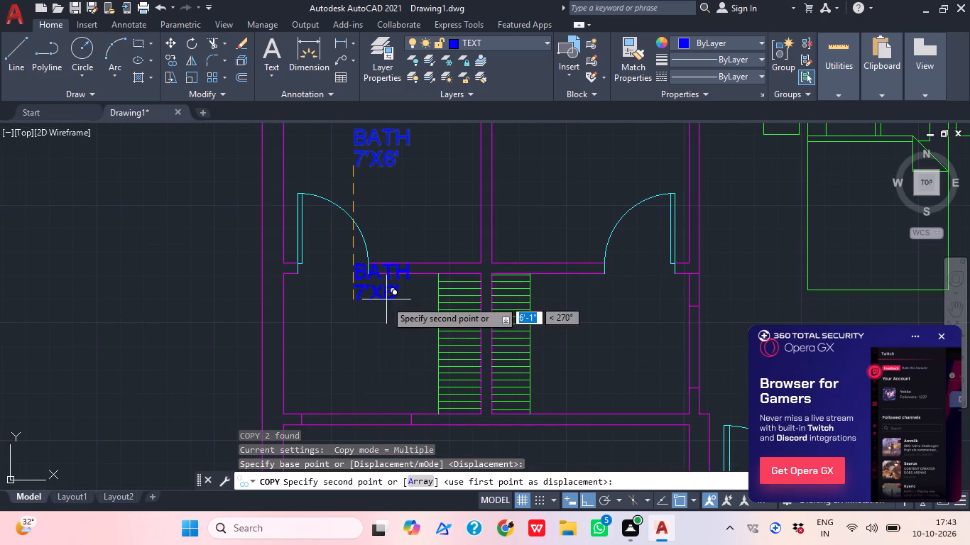
click(588, 498)
click(324, 349)
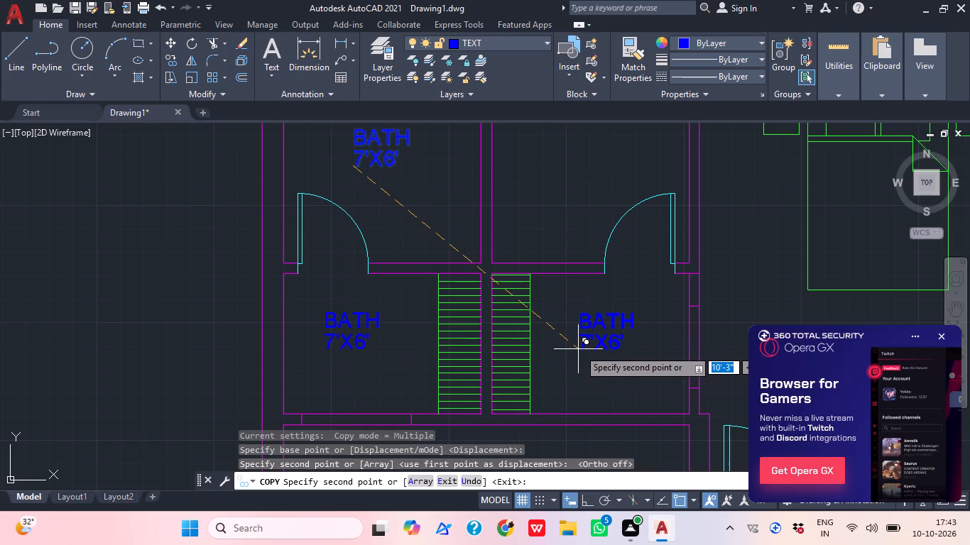
click(595, 345)
middle_drag(607, 325, 514, 418)
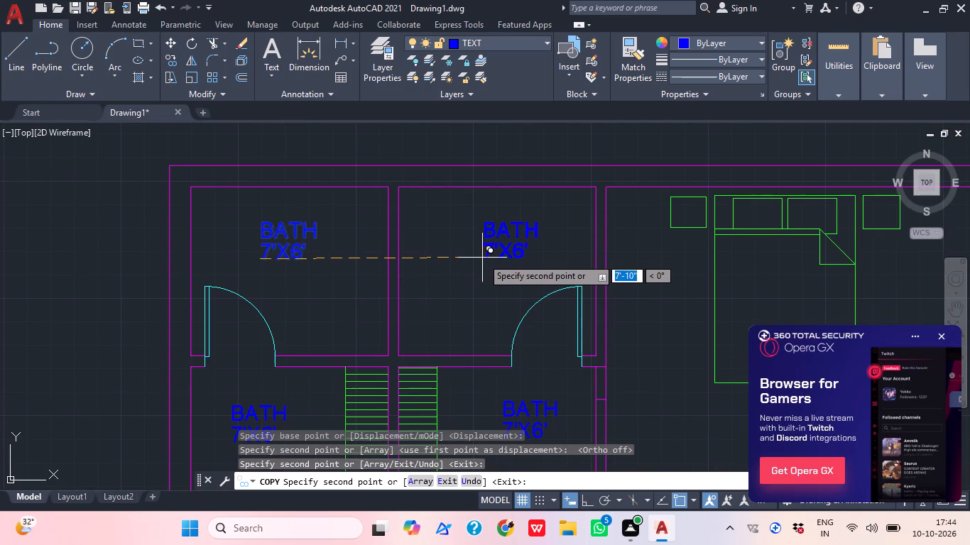
click(482, 258)
Place further label copies below the north bedroom's bed, beside the northeast wardrobe, and in the northeast corner room.
middle_drag(530, 344, 353, 269)
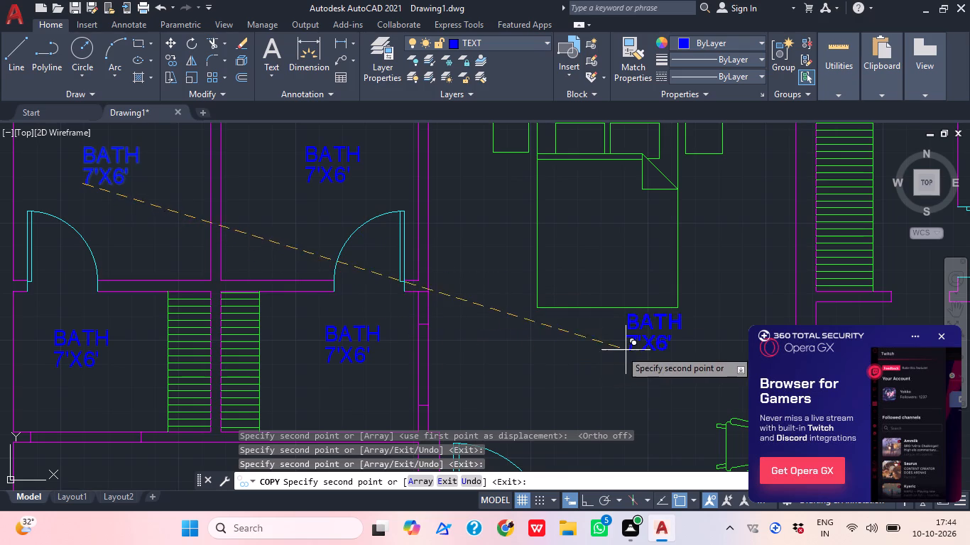
click(573, 355)
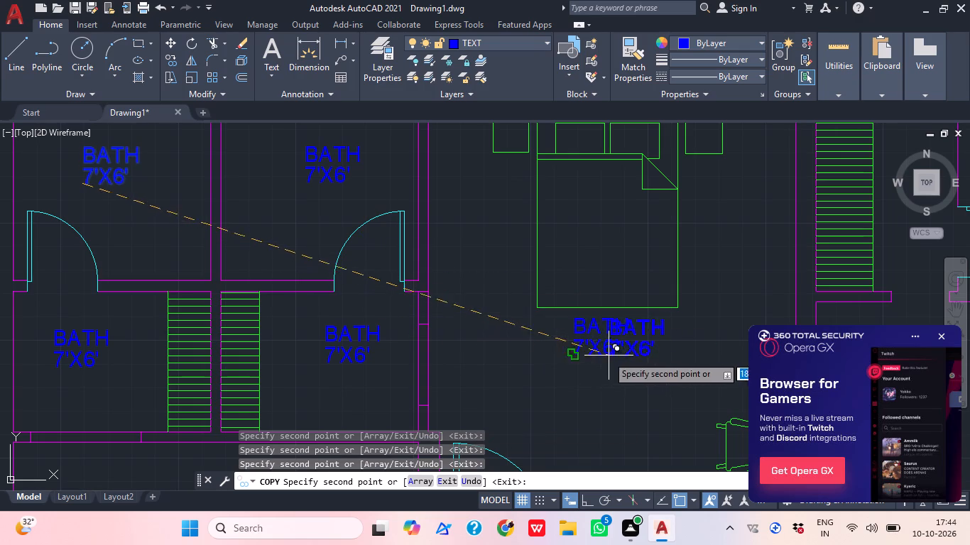
middle_drag(601, 356, 409, 358)
middle_drag(415, 378, 153, 390)
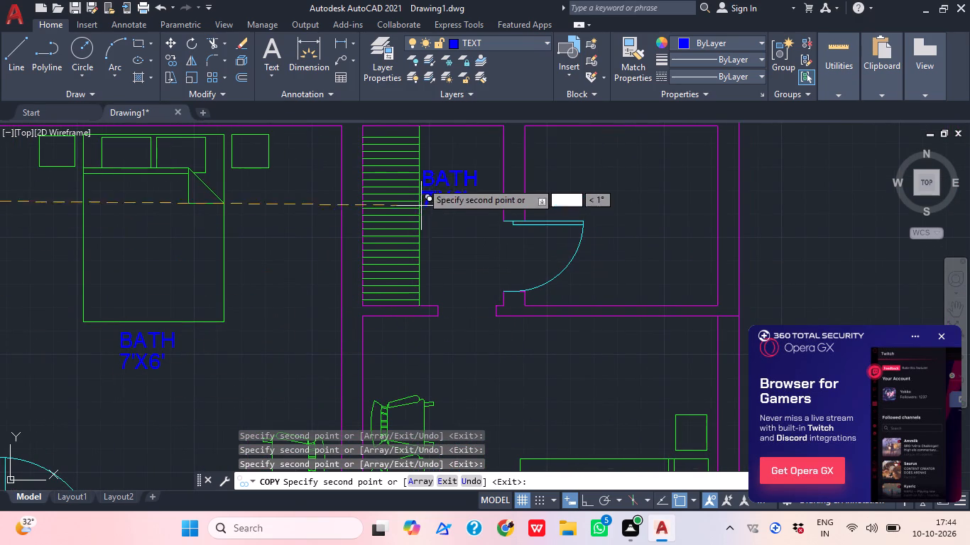
click(437, 180)
middle_drag(489, 280, 368, 294)
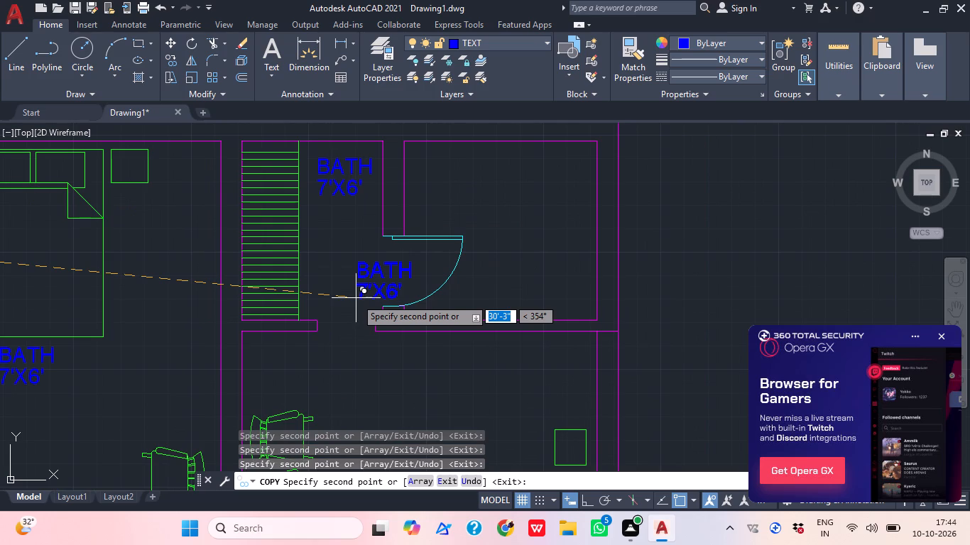
click(489, 204)
Place label copies below the east bedroom's bed, in the small room east of the kitchen, and in the kitchen.
middle_drag(376, 401, 450, 231)
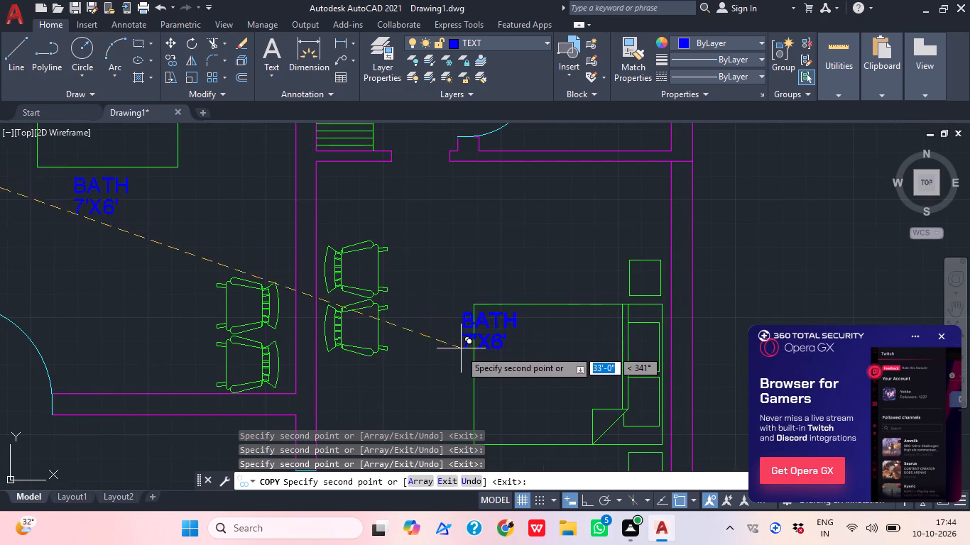
middle_drag(454, 270, 455, 182)
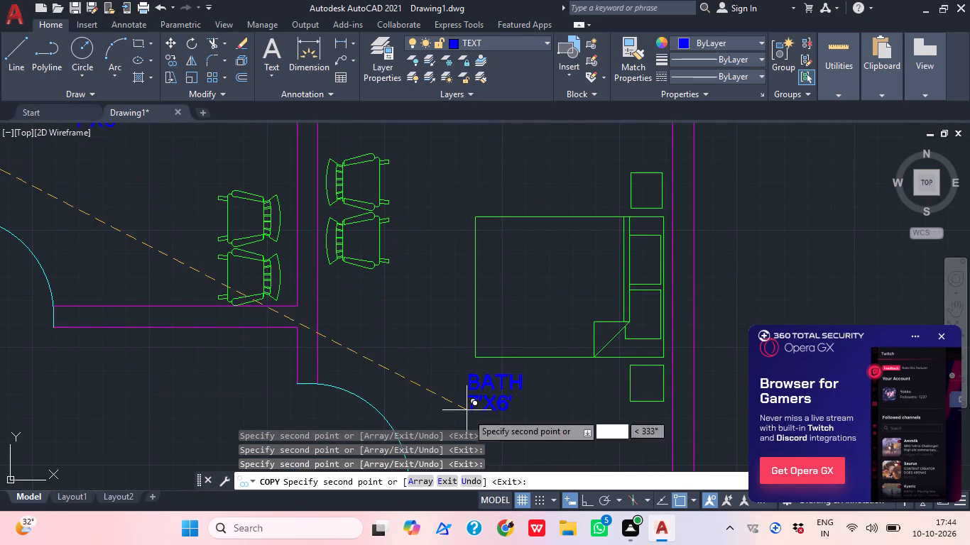
middle_drag(462, 386, 457, 291)
click(433, 343)
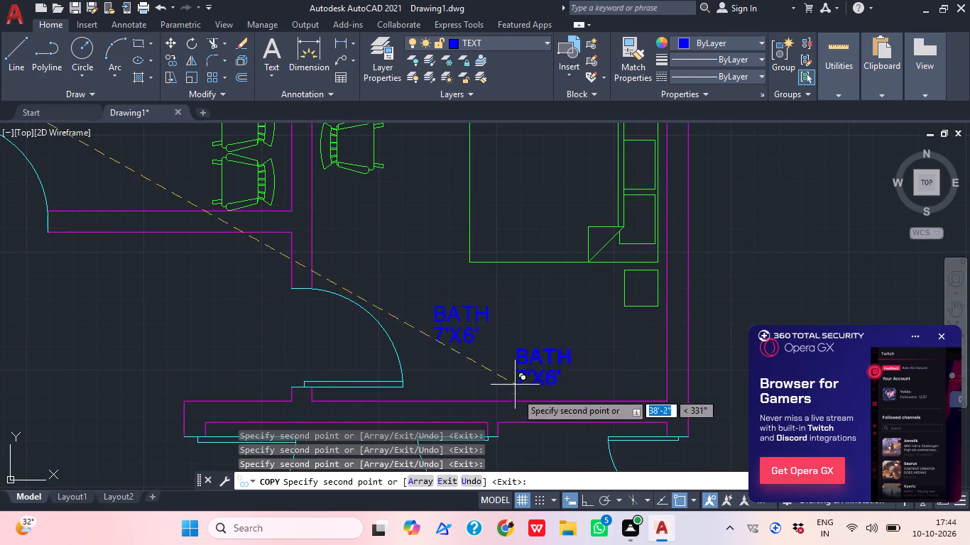
middle_drag(511, 421, 491, 252)
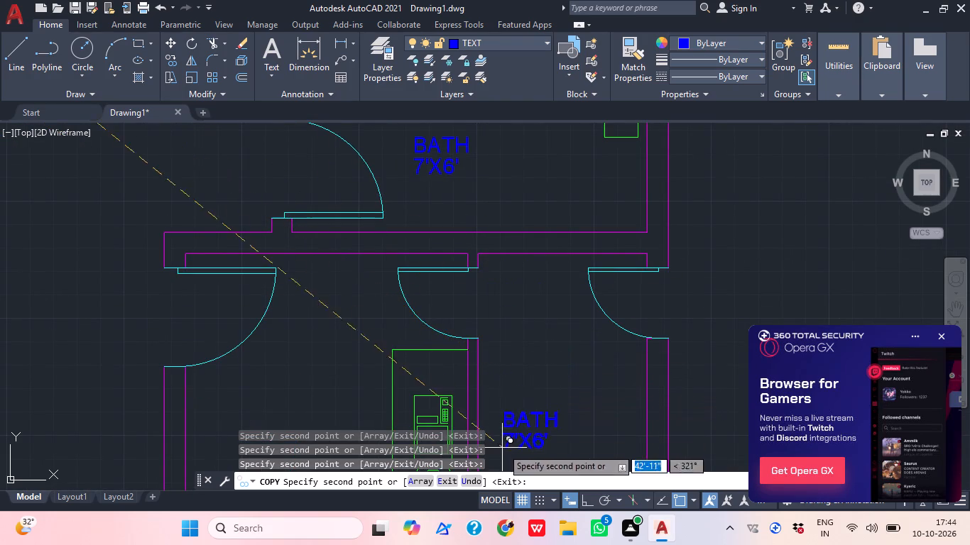
middle_drag(510, 428, 506, 350)
click(530, 316)
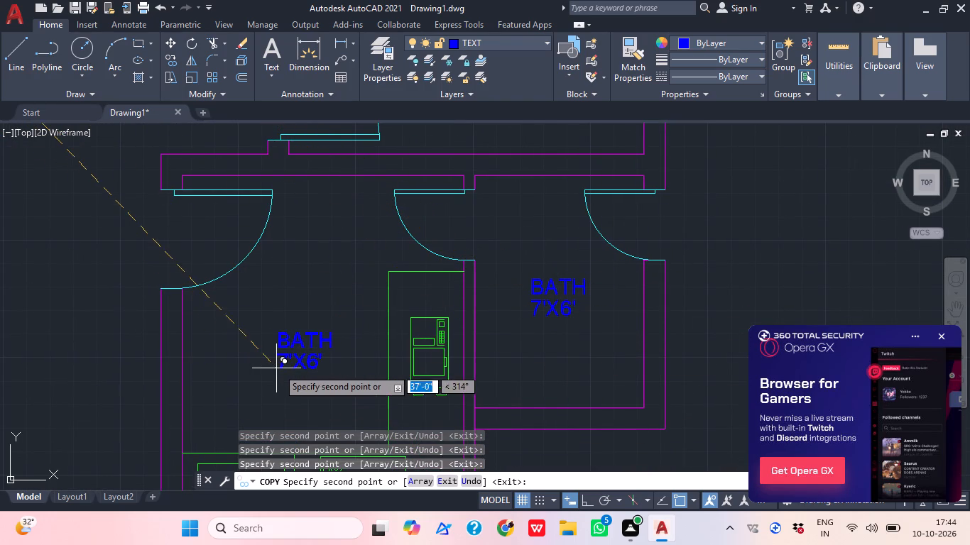
click(274, 371)
Place another copy of the BATH 7'X6' label on the centre table of the multimedia room.
middle_drag(425, 397, 432, 211)
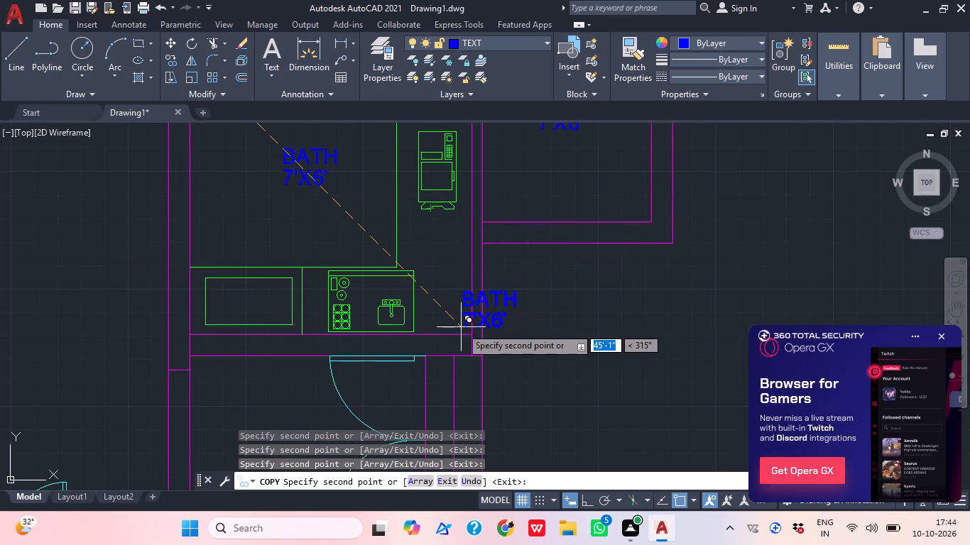
middle_drag(430, 361, 423, 321)
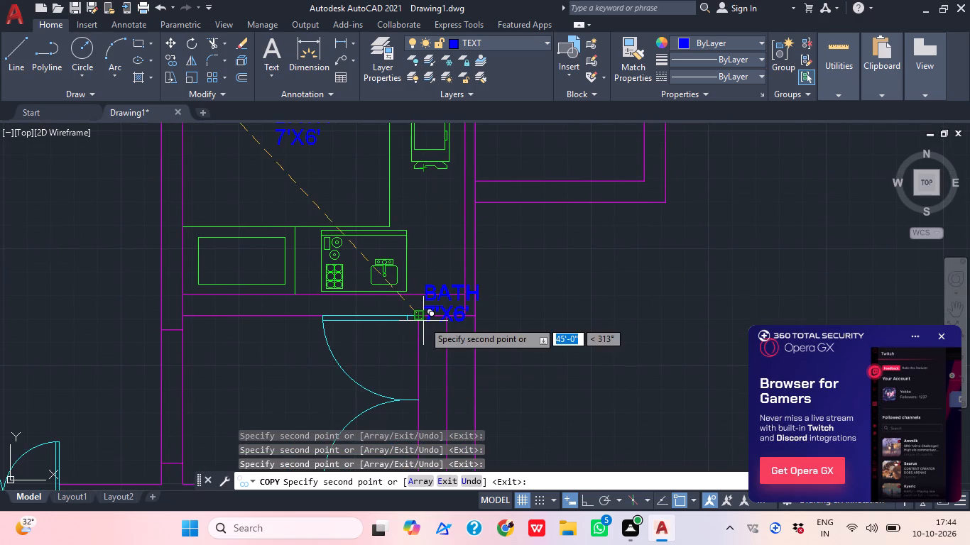
middle_drag(422, 395, 425, 305)
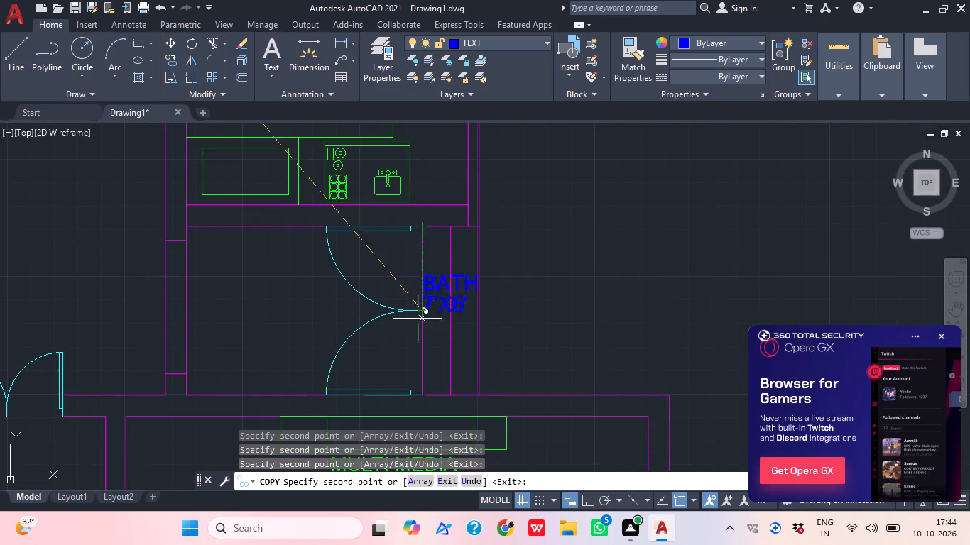
middle_drag(386, 376, 452, 210)
scroll(405, 310, down, 1)
middle_drag(361, 324, 429, 226)
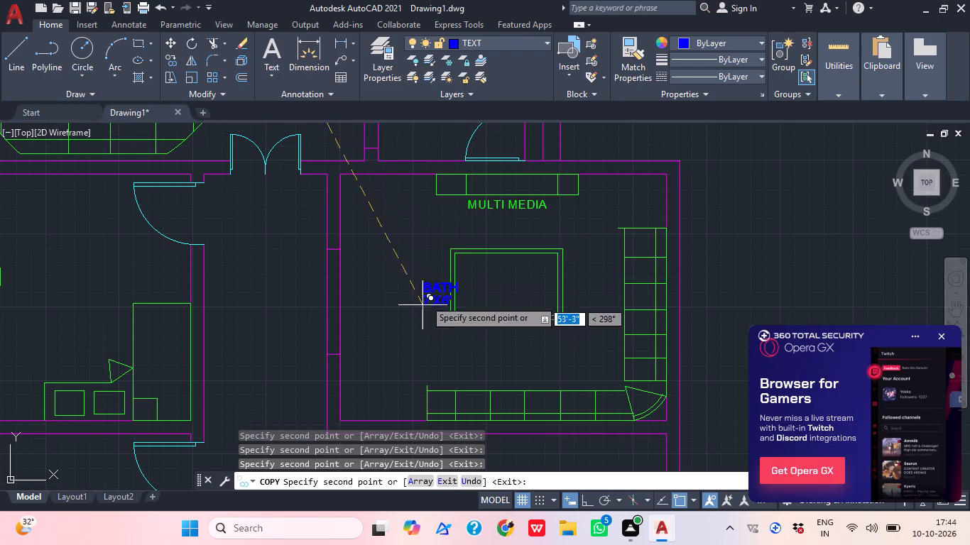
middle_drag(423, 294, 444, 215)
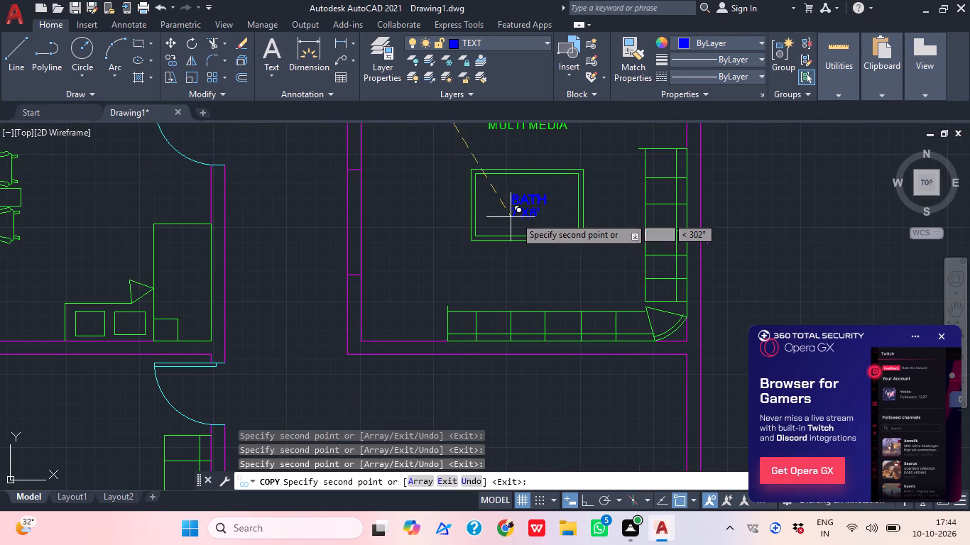
click(512, 213)
Place two label copies in the long space south of the multimedia room, near its east end and near the double door.
middle_drag(509, 304, 442, 236)
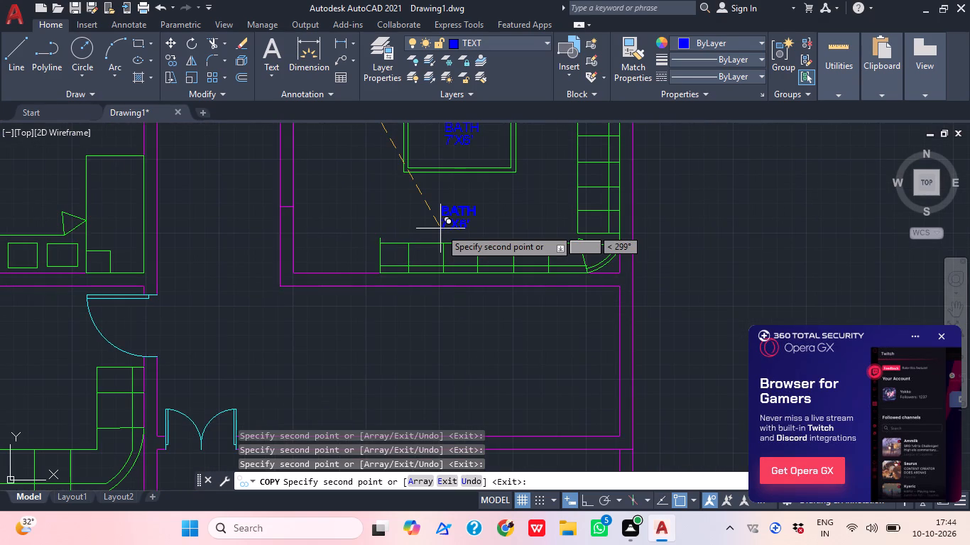
middle_drag(464, 267, 413, 180)
scroll(413, 181, down, 1)
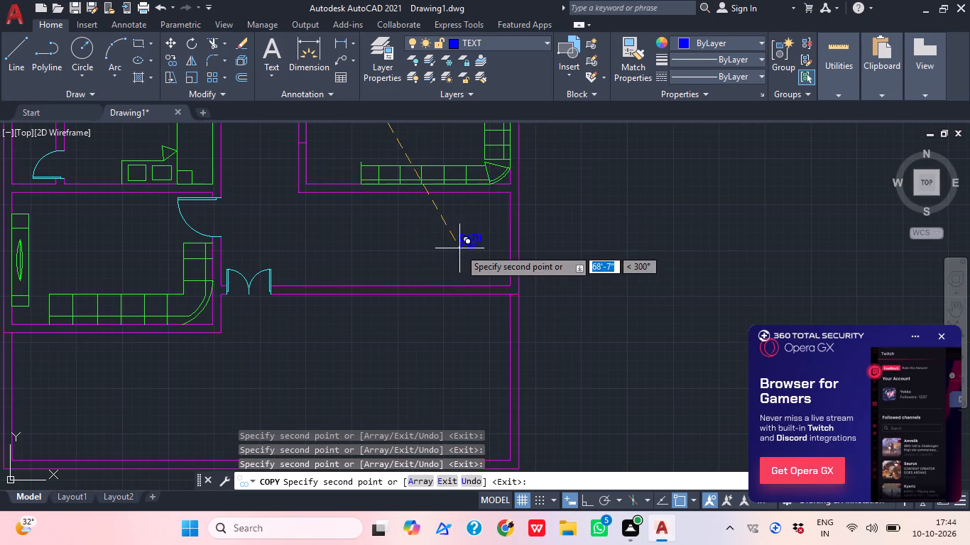
scroll(491, 233, up, 1)
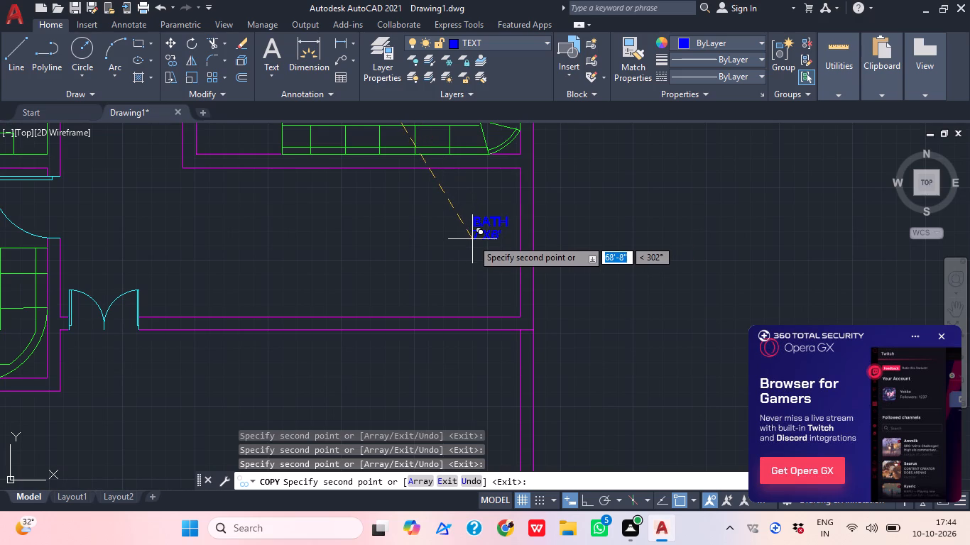
click(473, 240)
middle_drag(362, 275, 395, 303)
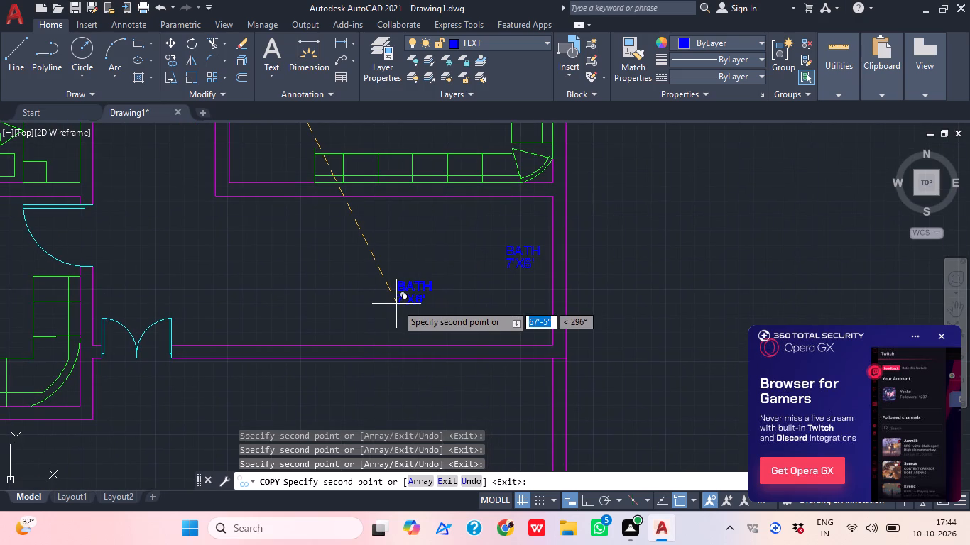
click(218, 308)
Place label copies in the southwest lounge with the L-shaped sofa and in the desk-and-chairs room north of it.
middle_drag(365, 290, 402, 315)
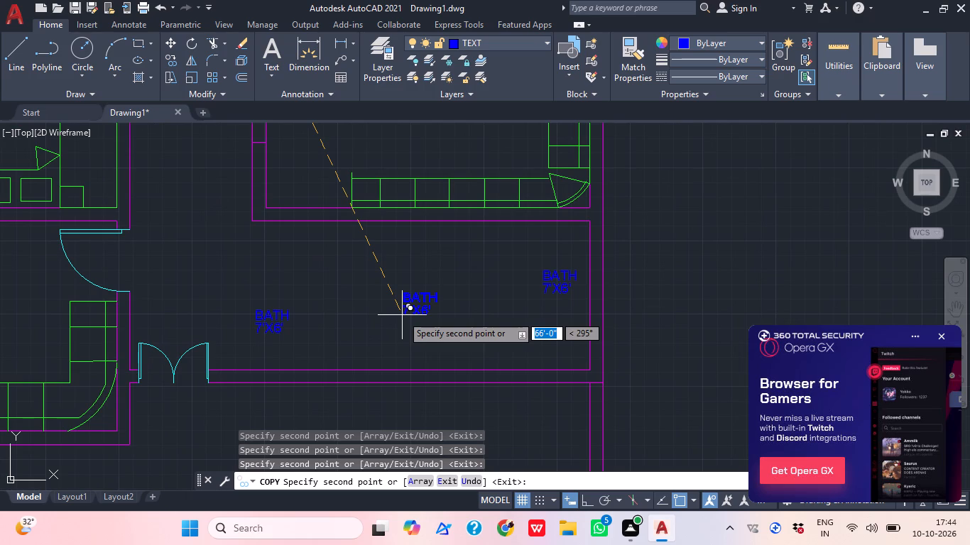
scroll(102, 340, down, 1)
middle_drag(104, 341, 298, 343)
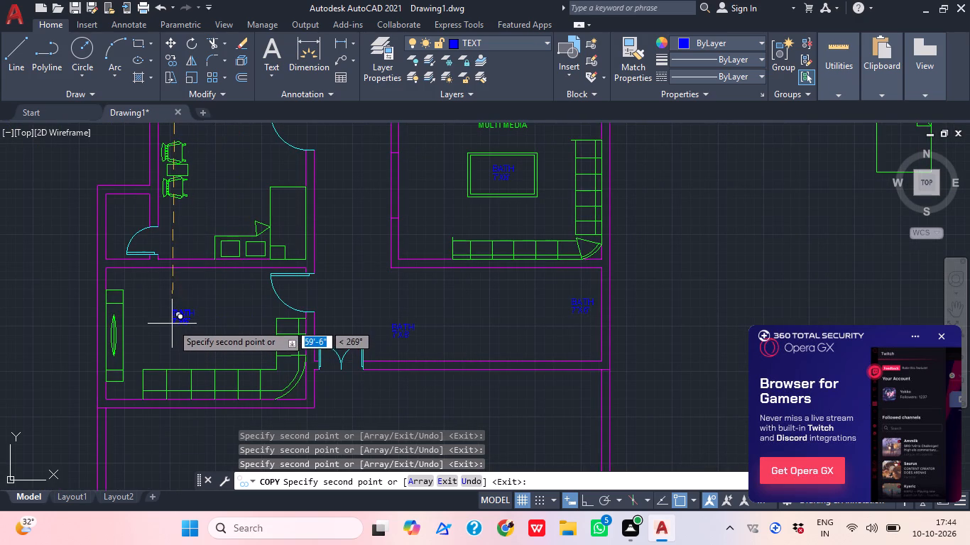
click(177, 322)
middle_drag(249, 287, 261, 341)
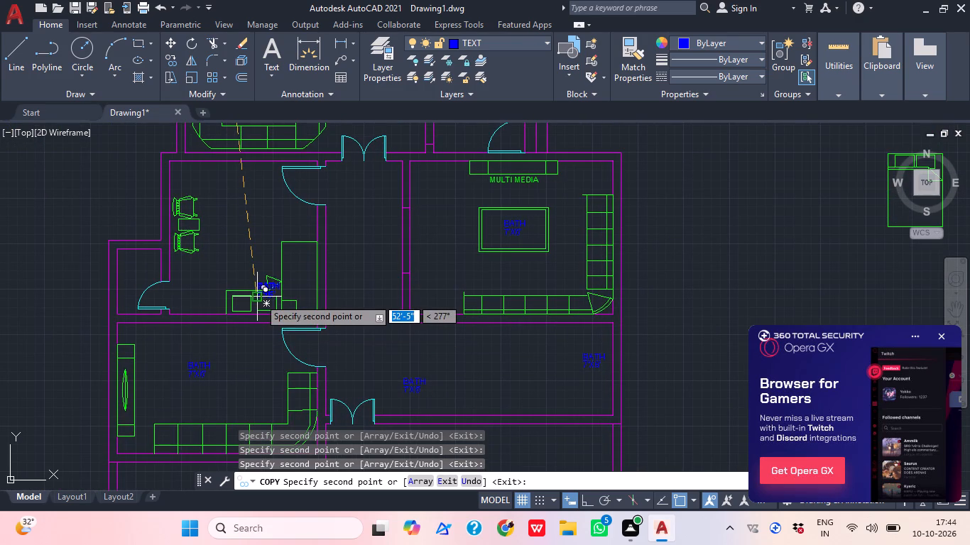
click(231, 225)
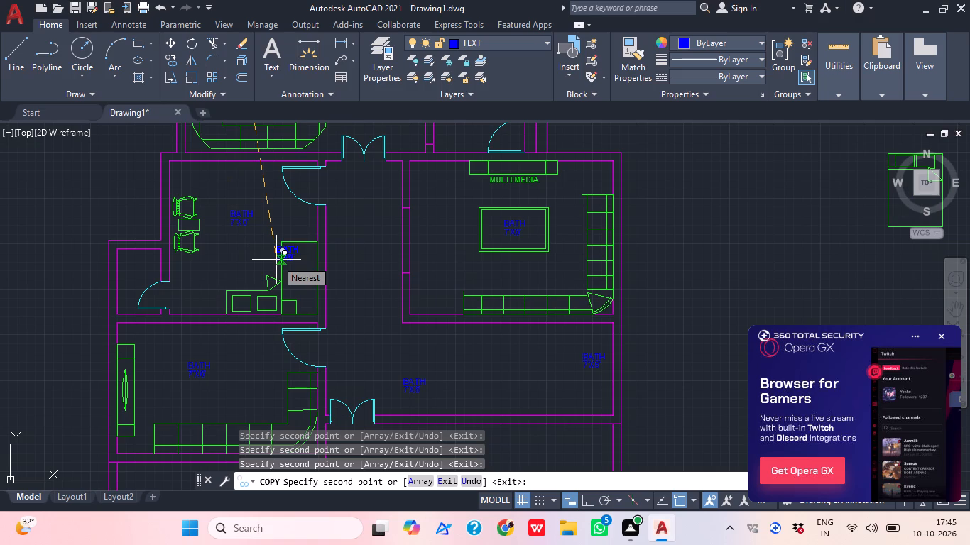
Place label copies in the U-shaped-sofa living room, beside the west bedroom's bed, and in the central passage, and finish copying.
middle_drag(312, 243, 239, 358)
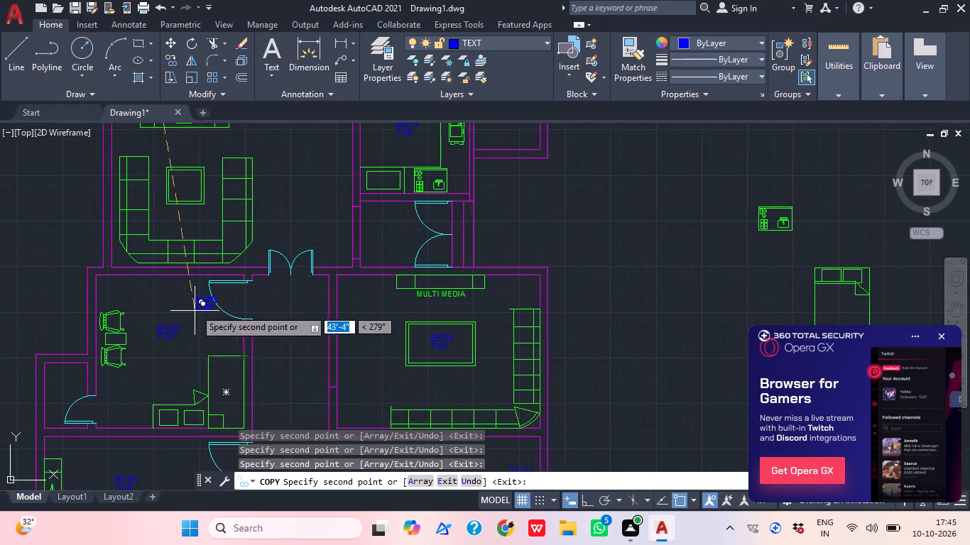
middle_drag(202, 313, 220, 380)
scroll(195, 197, up, 1)
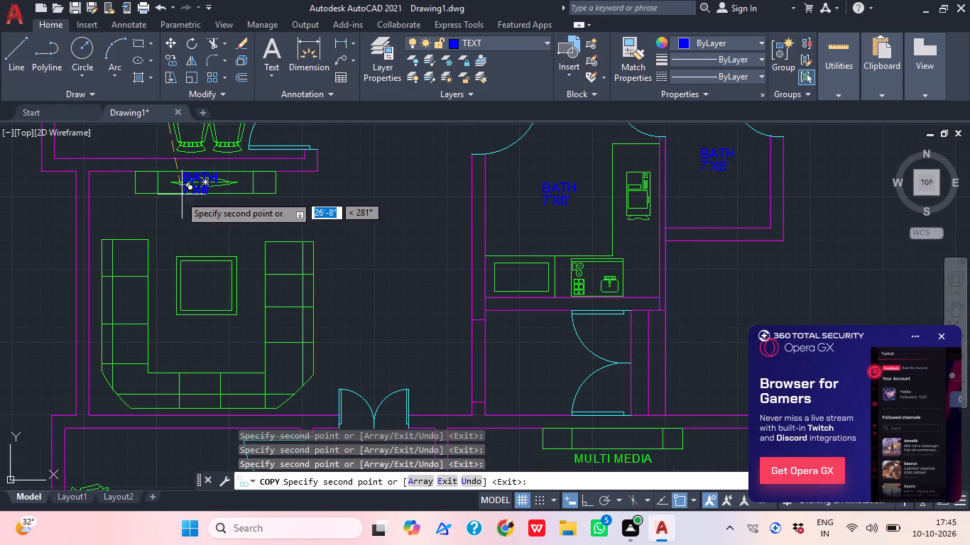
click(174, 234)
middle_drag(251, 237, 189, 376)
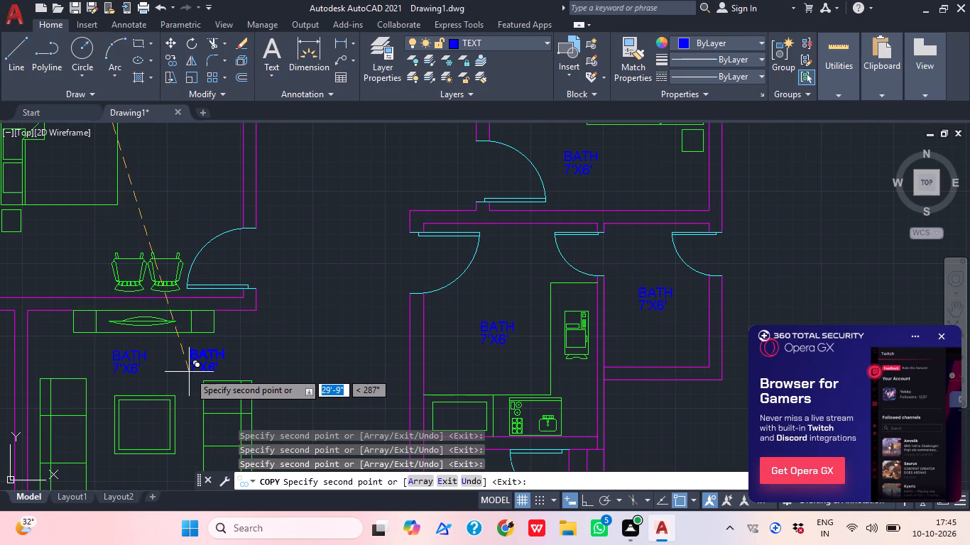
middle_drag(166, 276, 183, 410)
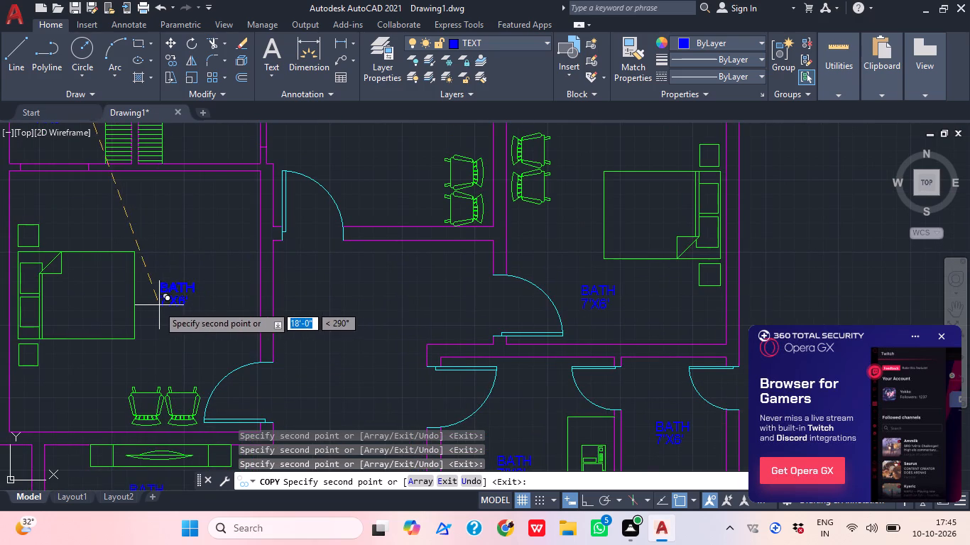
click(154, 305)
middle_drag(273, 326, 214, 295)
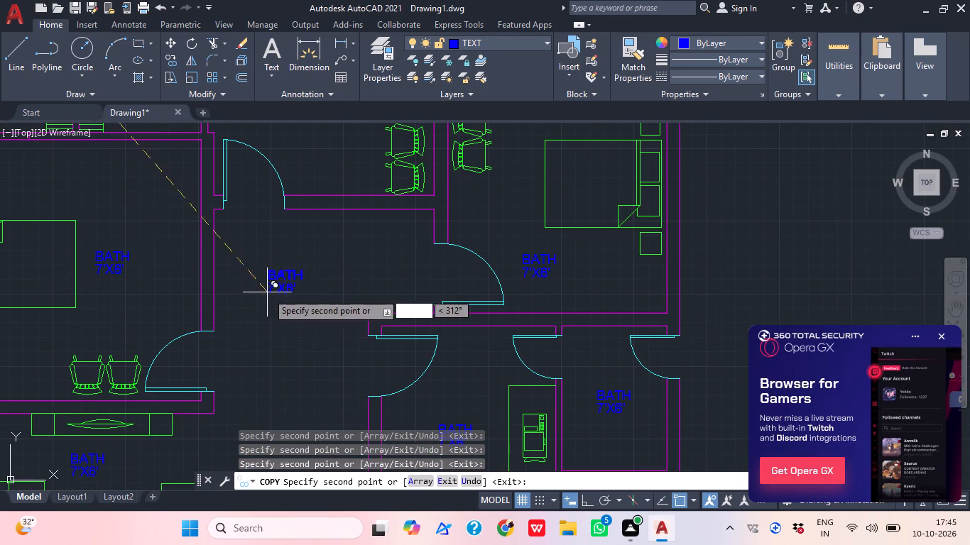
click(309, 274)
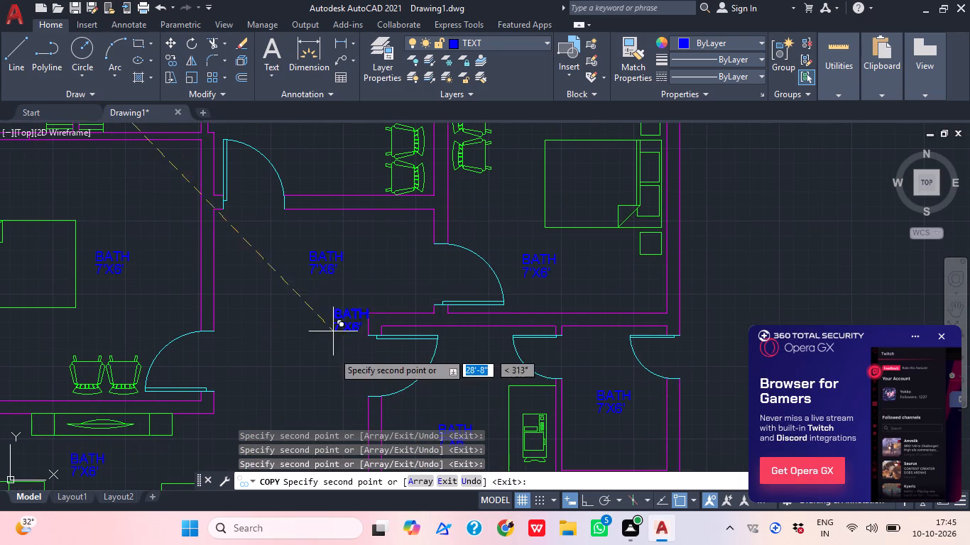
scroll(324, 353, down, 2)
middle_drag(328, 389, 340, 269)
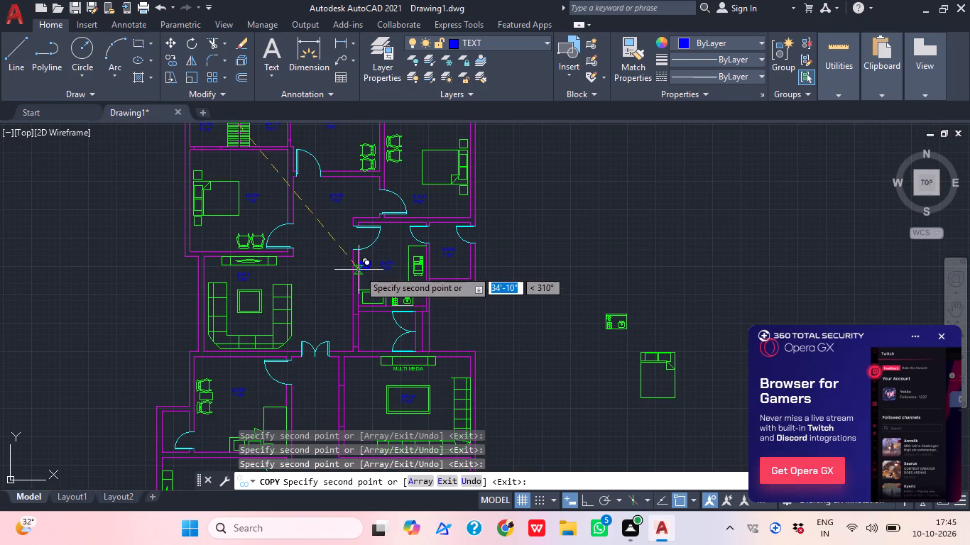
key(Escape)
Change the size line of the label in the western of the two northwest wardrobe rooms to 7'X5'.
middle_drag(242, 268, 266, 315)
middle_drag(272, 211, 284, 293)
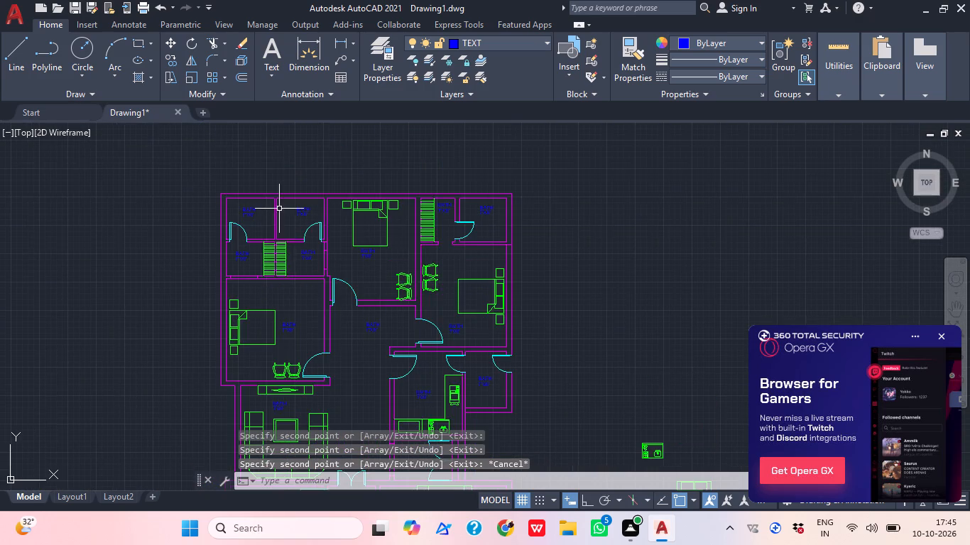
scroll(244, 197, up, 3)
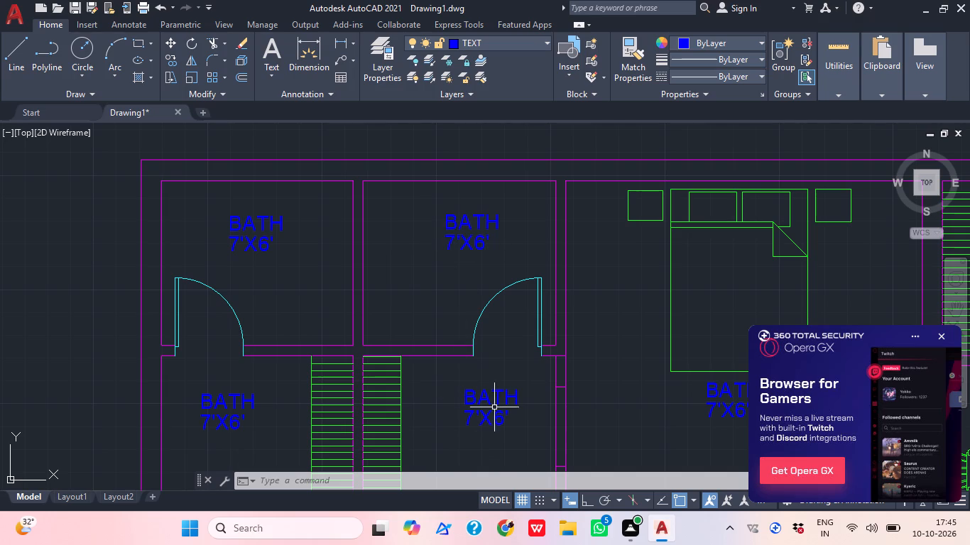
middle_drag(491, 406, 475, 369)
double_click(222, 387)
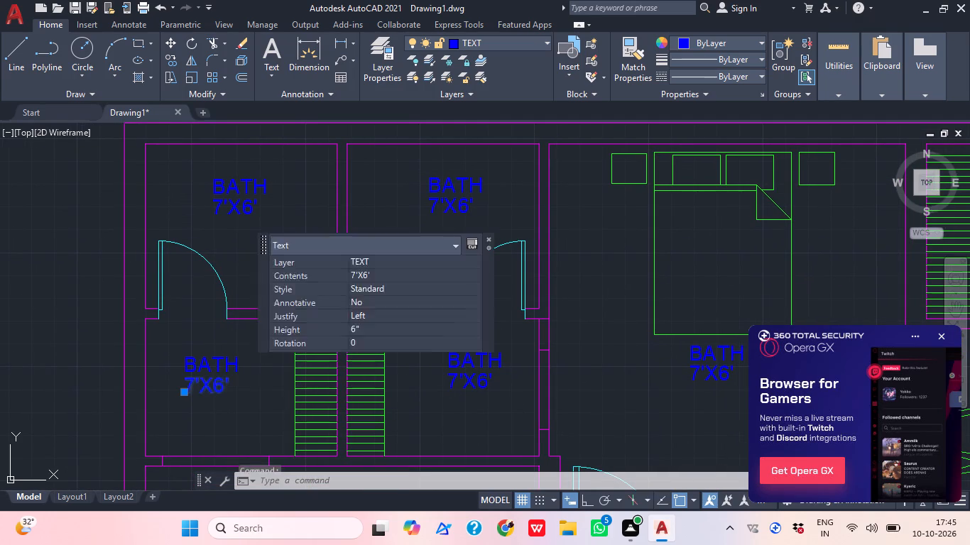
click(222, 387)
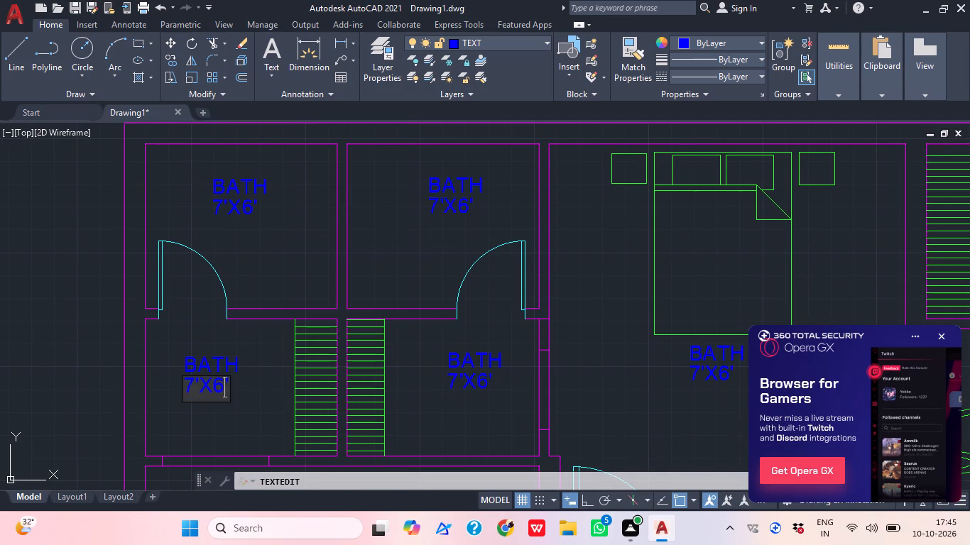
key(BackSpace)
key(5)
click(472, 376)
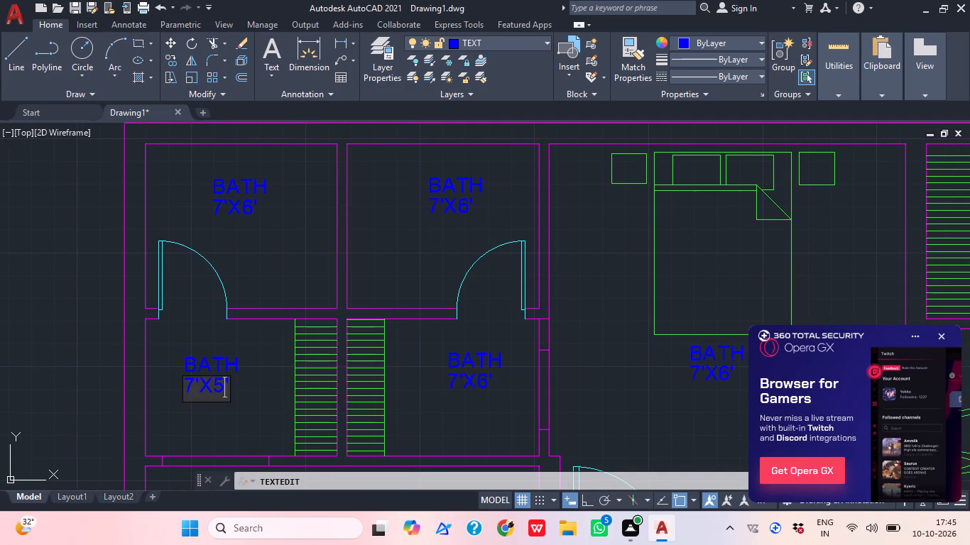
Change the size line of the label in the eastern of the two northwest wardrobe rooms to 7'X5' and finish text editing.
click(480, 376)
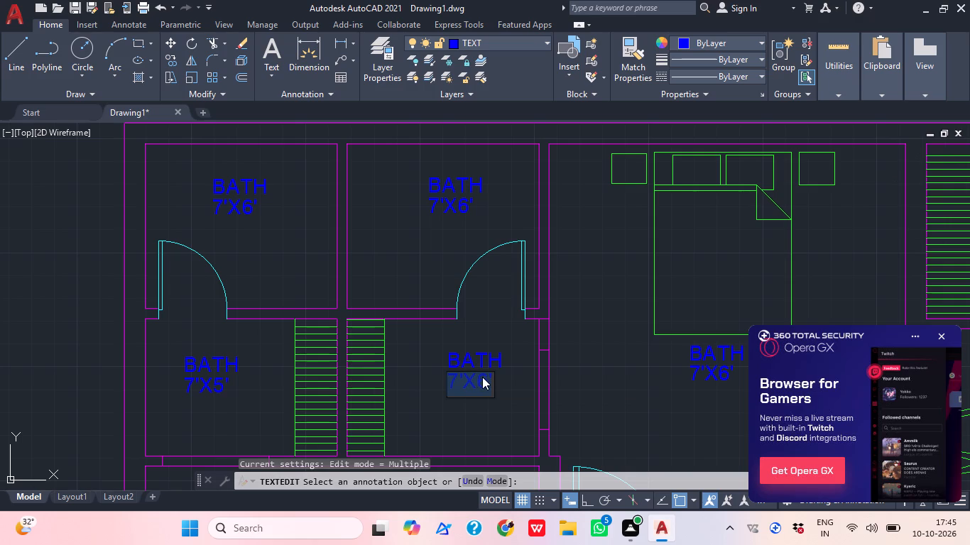
click(482, 377)
drag(476, 377, 484, 382)
click(486, 382)
click(474, 377)
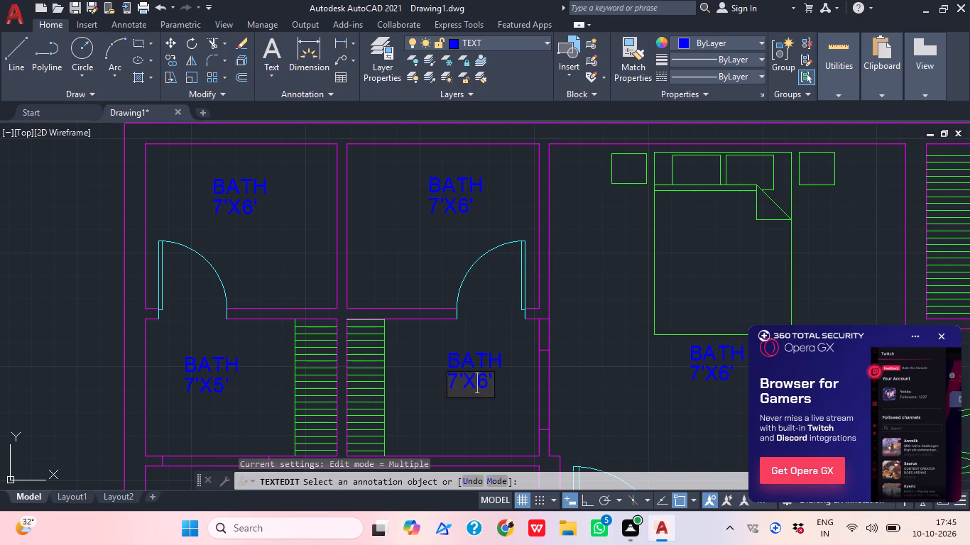
click(489, 379)
key(BackSpace)
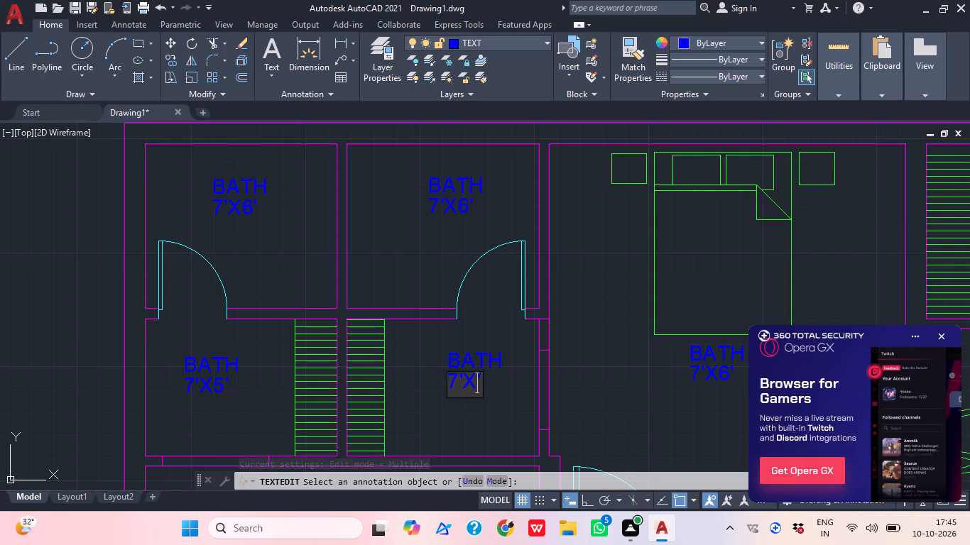
key(5)
click(499, 378)
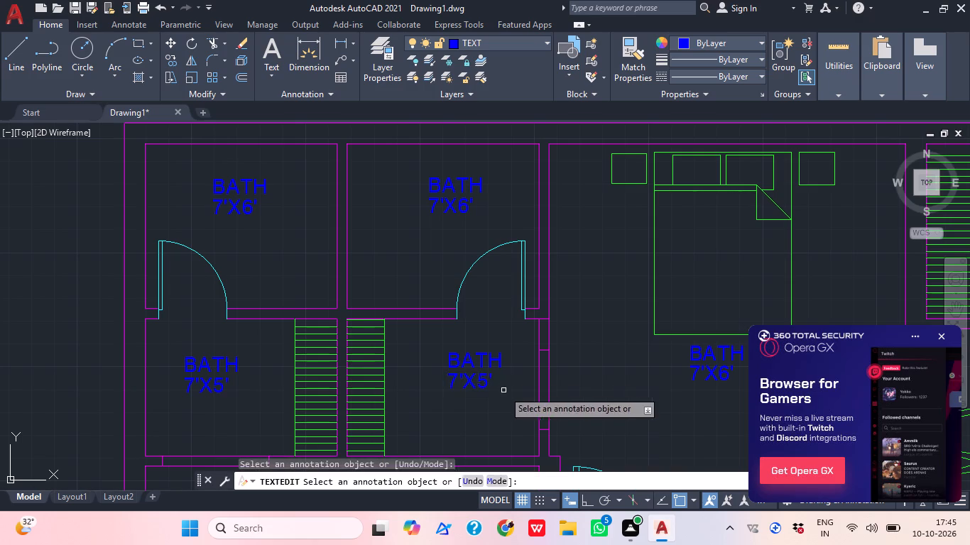
key(Escape)
scroll(546, 400, down, 1)
middle_drag(557, 414, 403, 384)
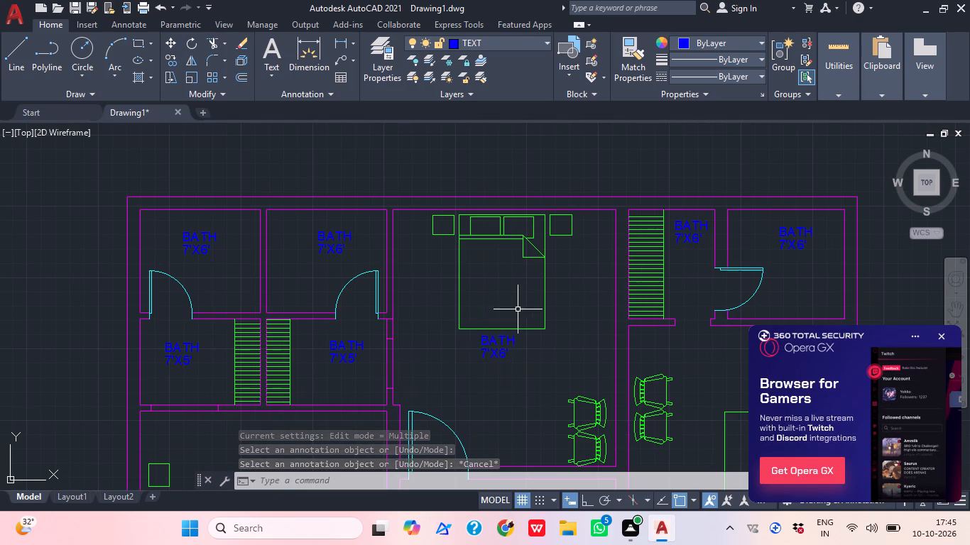
Change the name line of the label below the north bedroom's bed to BED ROOM.
scroll(499, 339, up, 2)
click(499, 339)
click(476, 343)
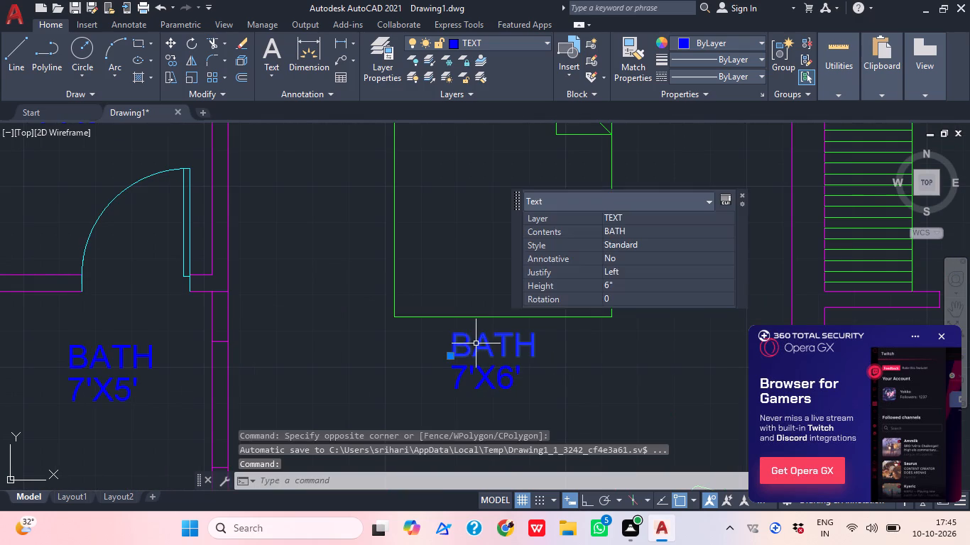
double_click(476, 343)
text(BED ROOM)
click(557, 410)
Change the size line of the north bedroom's label to 13'X15' and finish text editing.
click(486, 389)
click(460, 385)
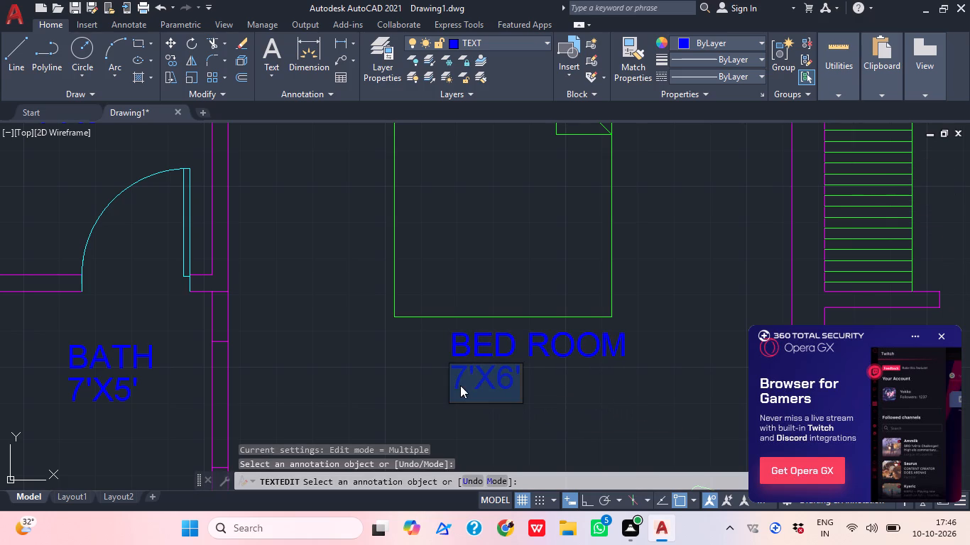
text(13)
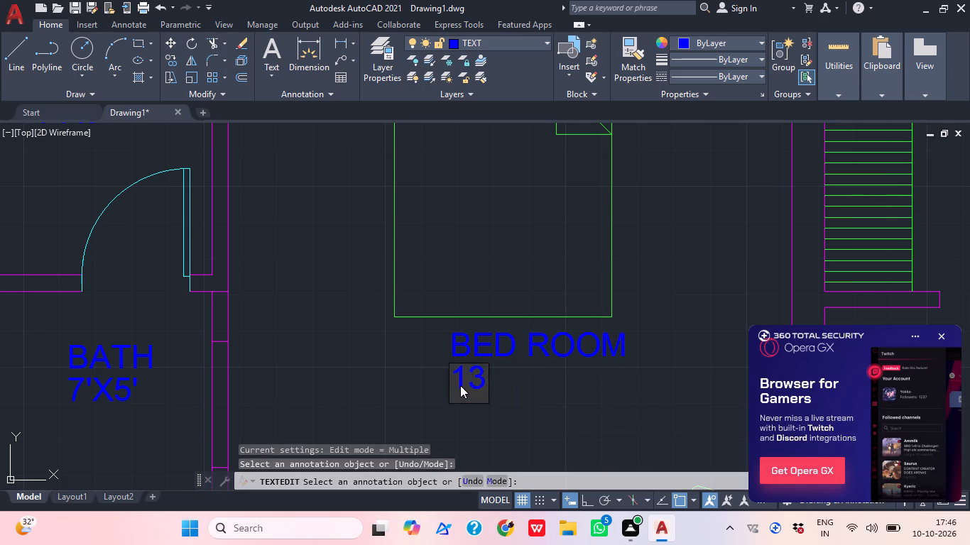
text('X)
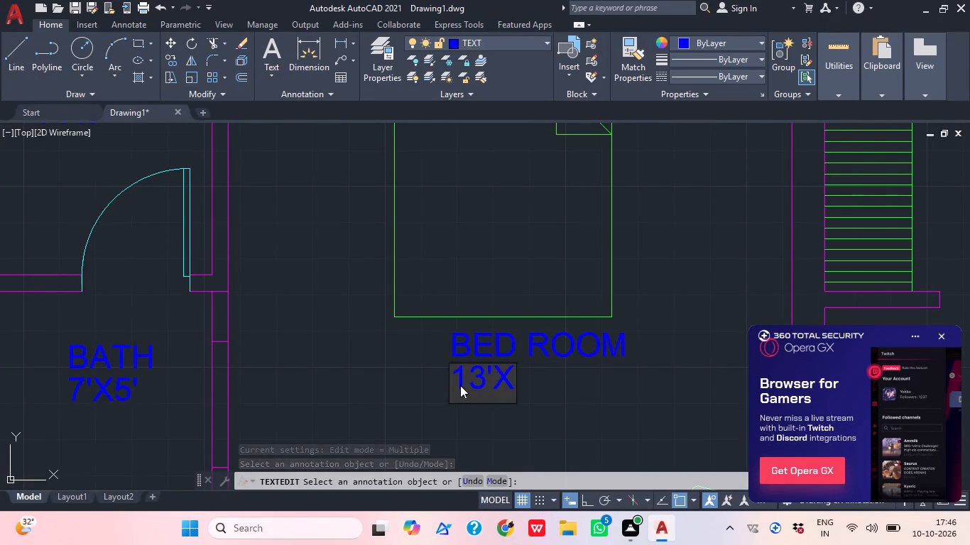
text(15')
key(Return)
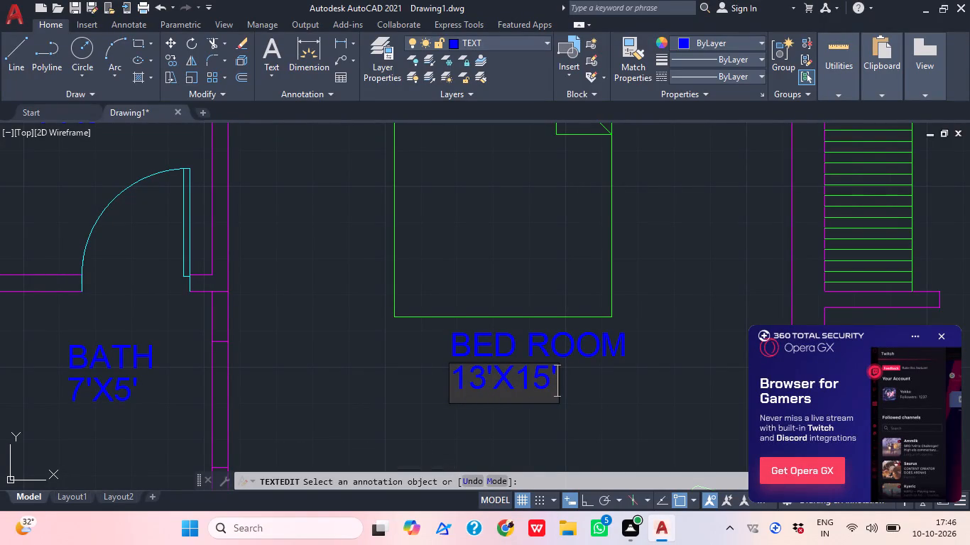
key(Escape)
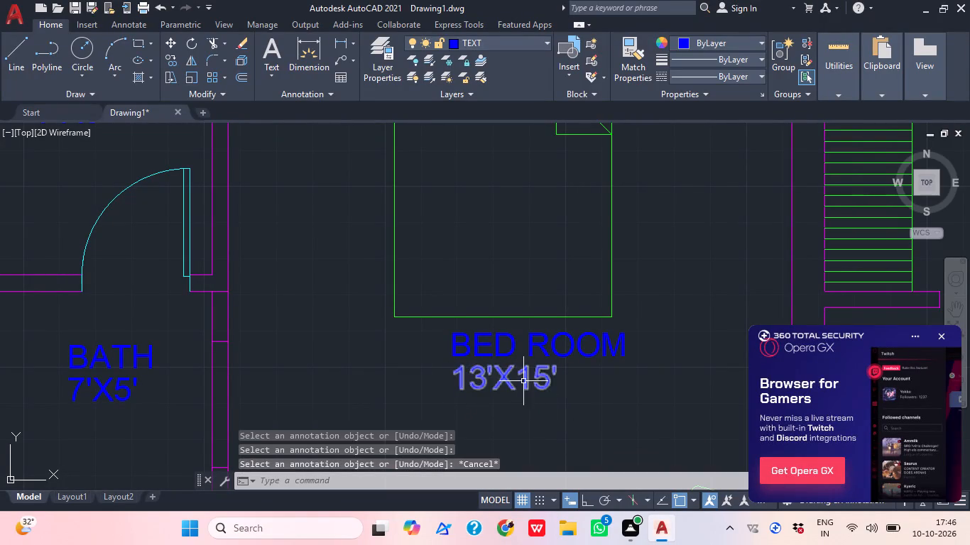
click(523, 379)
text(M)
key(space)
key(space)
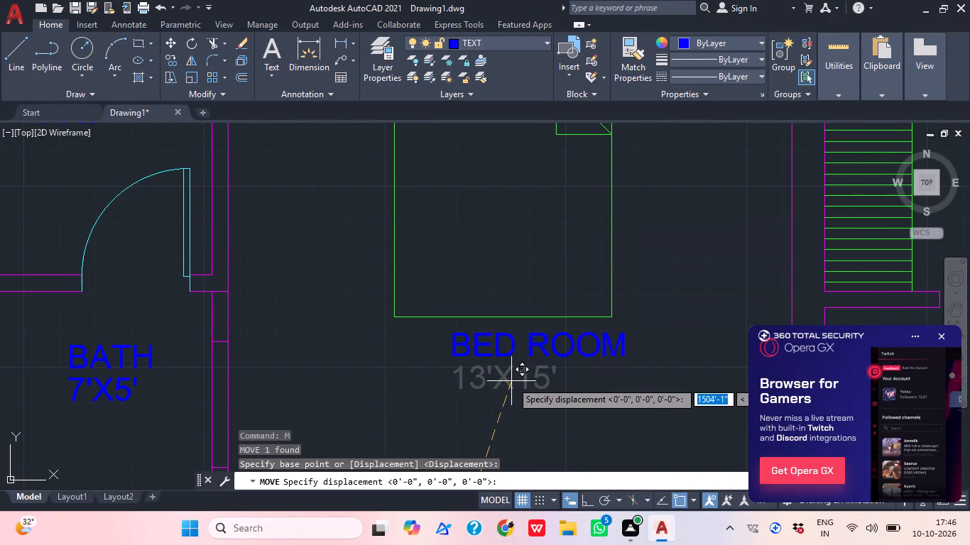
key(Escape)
Move the 13'X15' size line east so it sits centred under the BED ROOM name.
click(510, 389)
text(M)
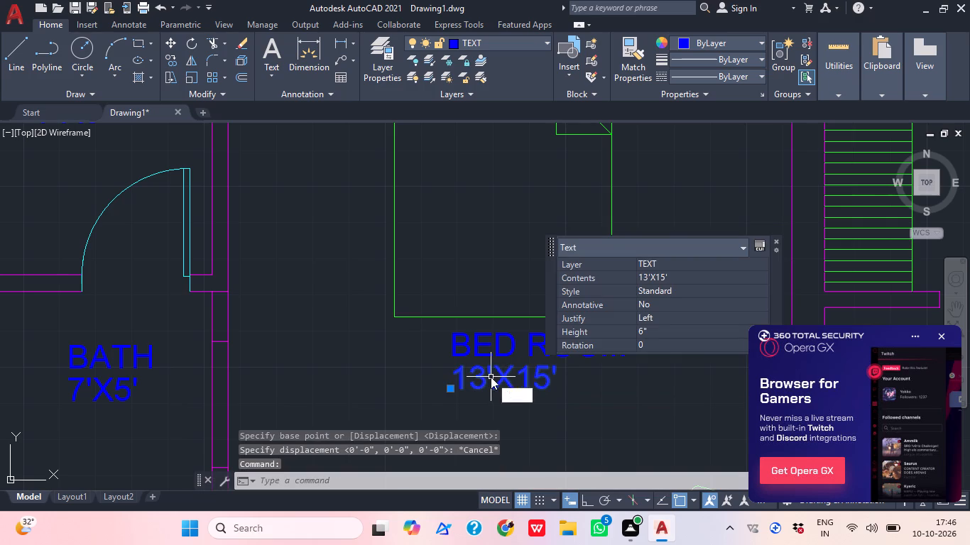
key(space)
click(491, 382)
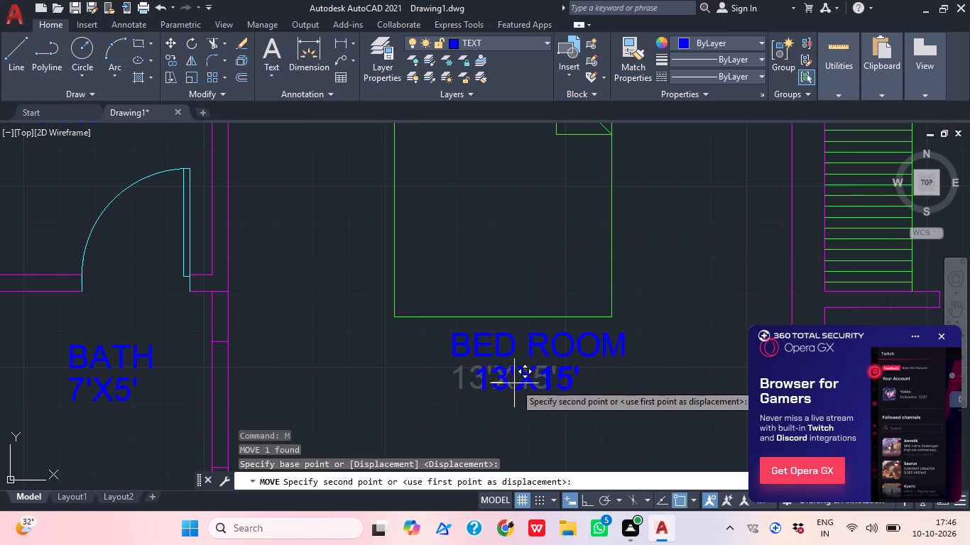
click(518, 384)
Move the BED ROOM name west to centre it below the bed, and recentre the 13'X15' size line under it.
click(550, 348)
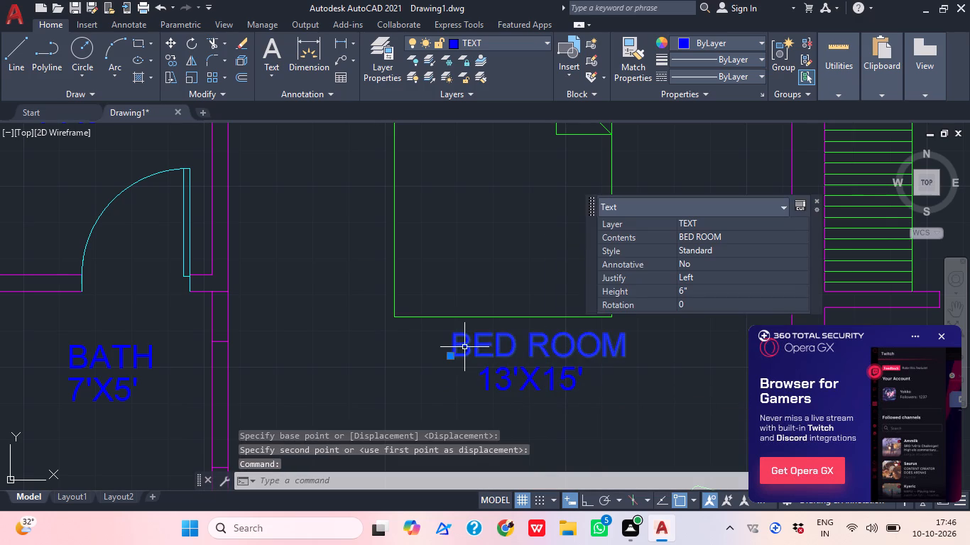
text(M)
key(space)
click(497, 350)
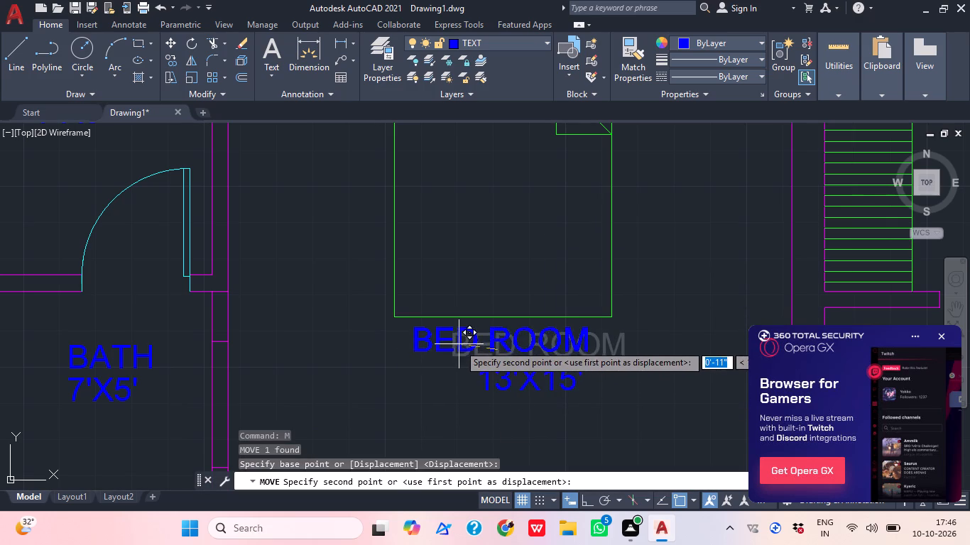
click(459, 343)
click(494, 385)
click(461, 374)
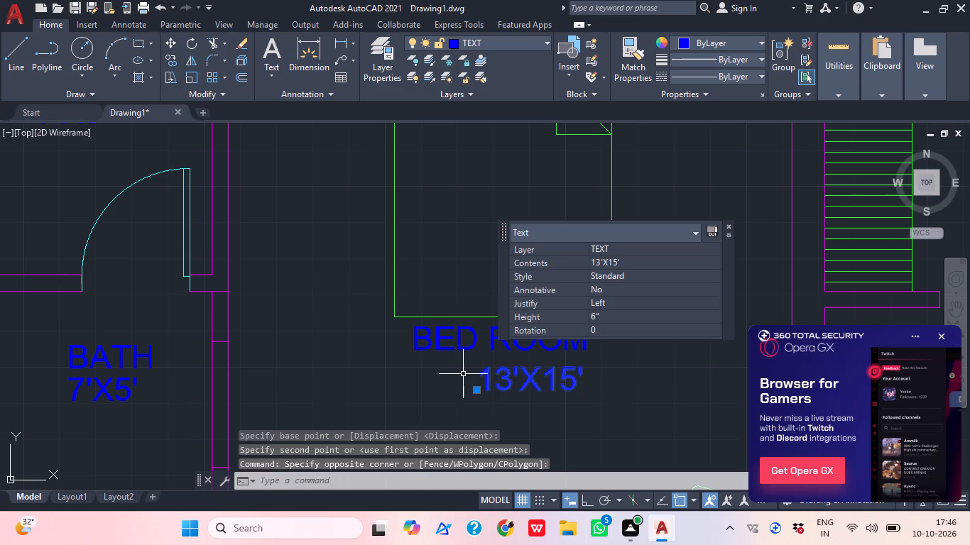
text(M)
key(space)
click(506, 377)
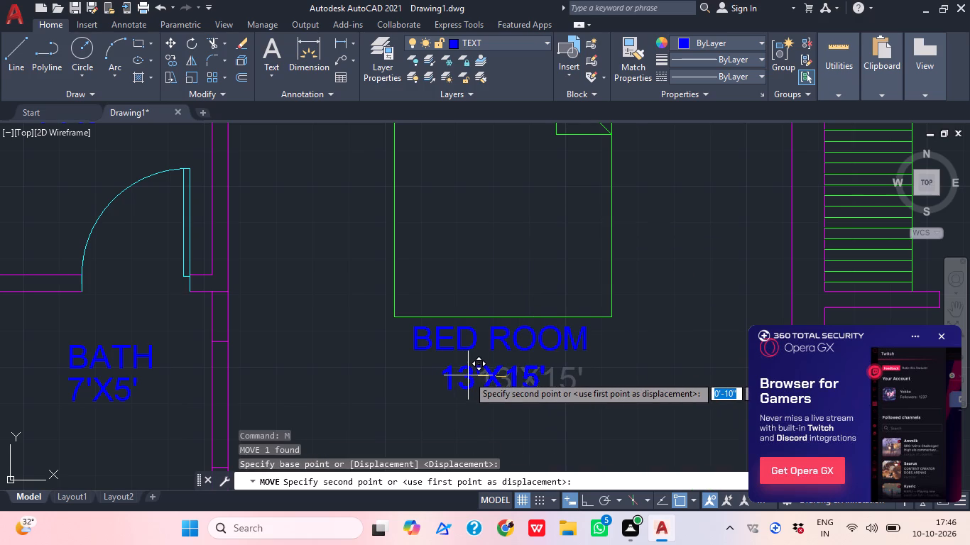
click(468, 375)
Change the name line of the label in the central passage south of the north bedroom to LOOBY.
scroll(498, 398, down, 2)
middle_drag(518, 405, 452, 377)
middle_drag(584, 321, 527, 332)
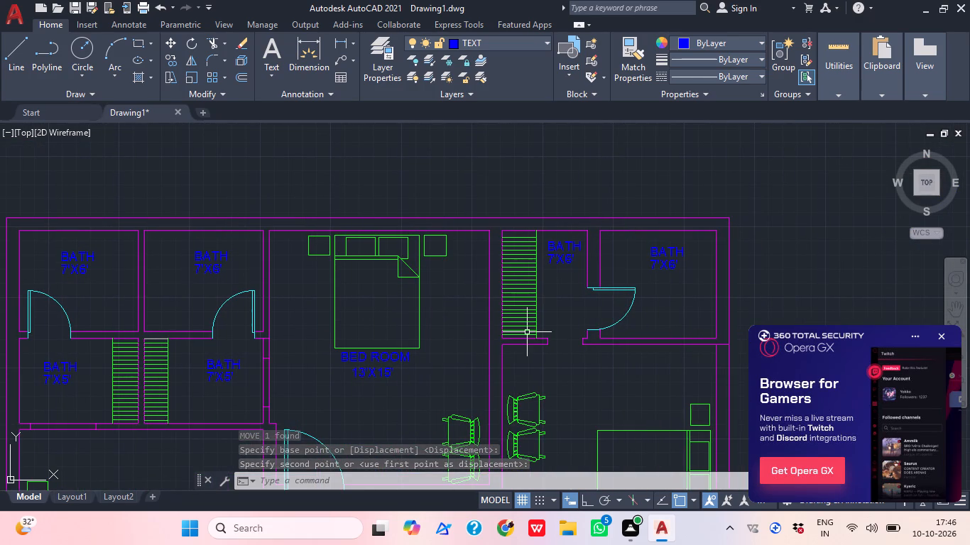
middle_drag(527, 353, 548, 253)
middle_drag(472, 342, 482, 306)
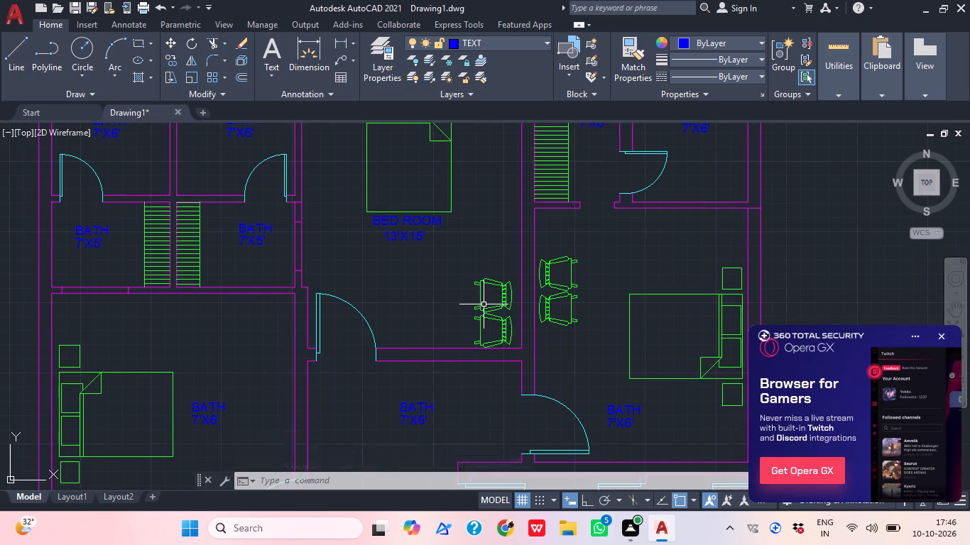
key(Escape)
scroll(469, 349, up, 2)
middle_drag(417, 406, 458, 302)
scroll(454, 313, up, 1)
middle_drag(400, 403, 478, 292)
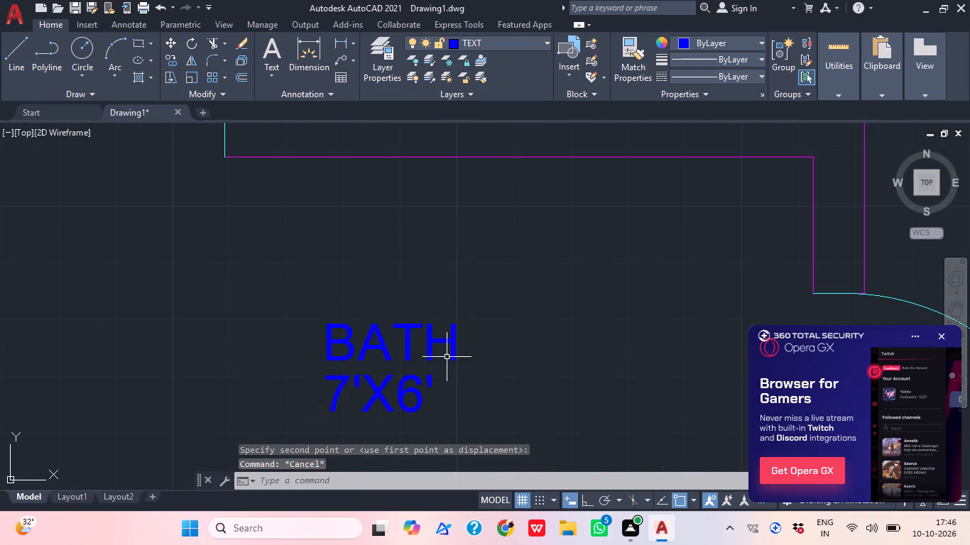
click(408, 346)
double_click(408, 346)
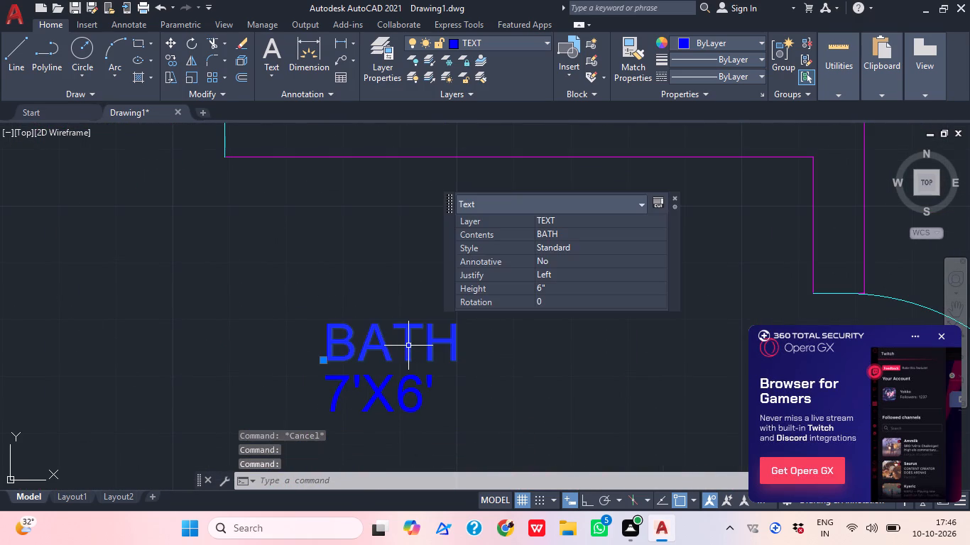
double_click(408, 346)
double_click(408, 346)
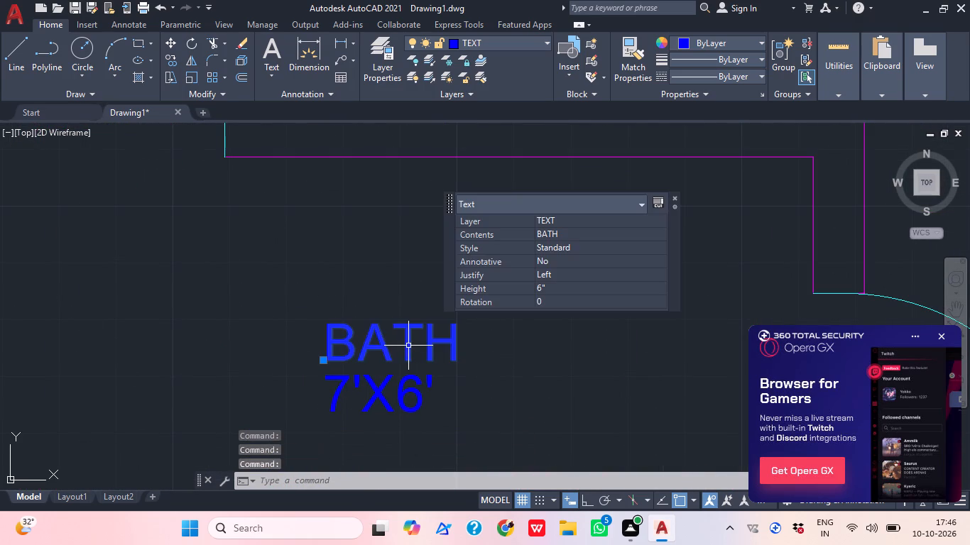
key(Escape)
double_click(382, 344)
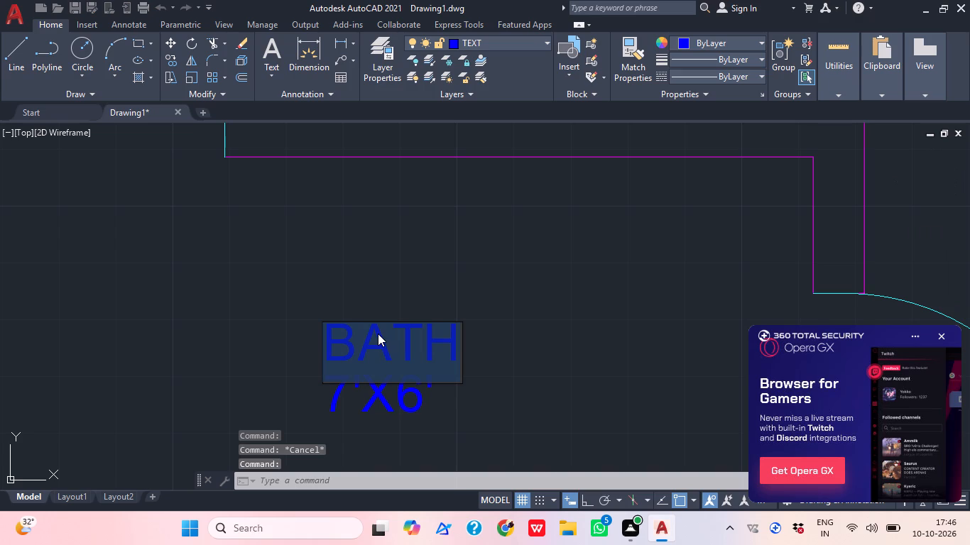
text(OO)
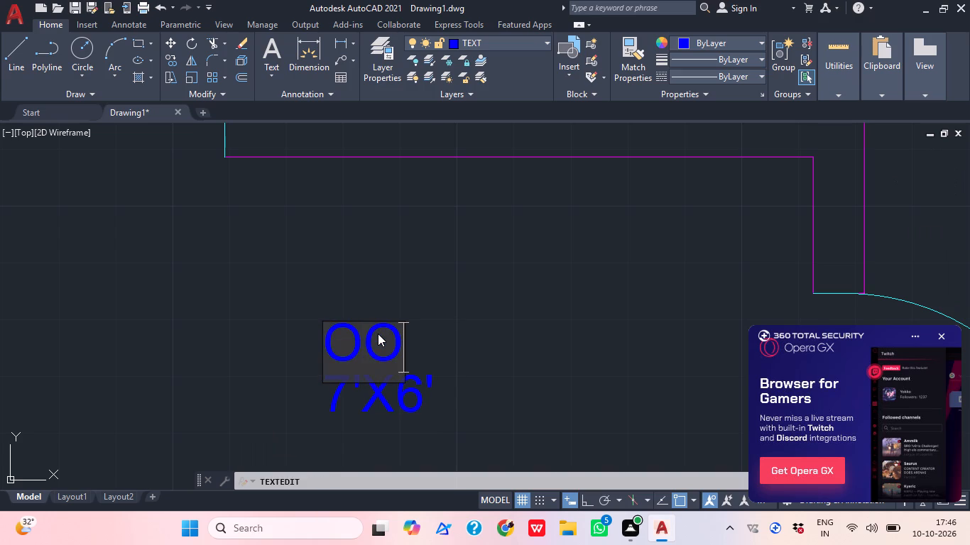
key(BackSpace)
key(BackSpace)
text(LOOBY)
drag(334, 402, 345, 409)
Change the size line of the LOOBY label to 14'X6' and finish text editing.
click(371, 408)
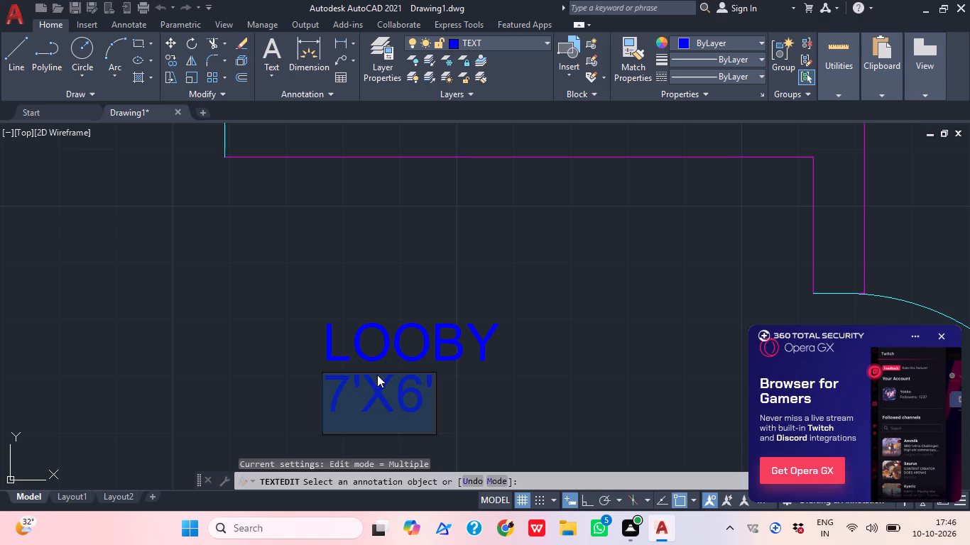
text(14'6)
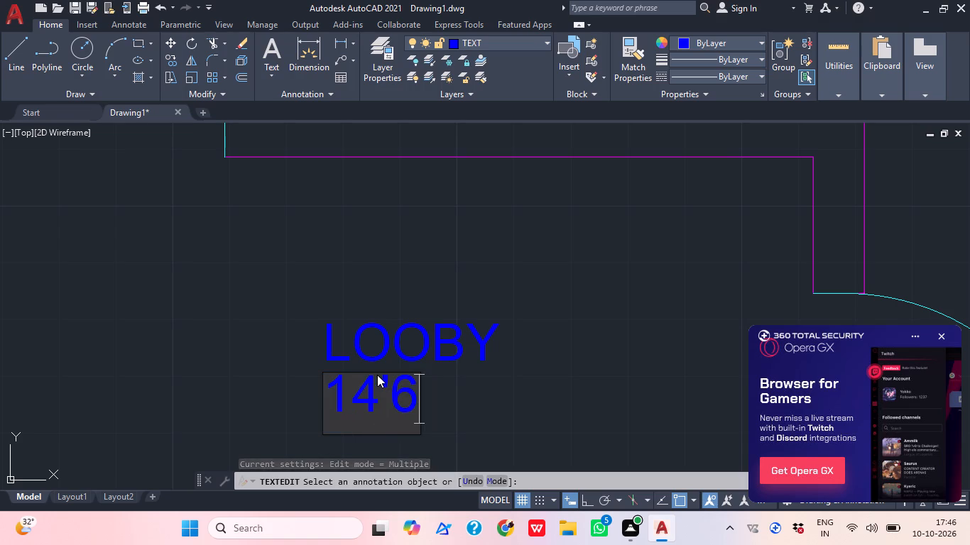
key(BackSpace)
key(x)
text(6')
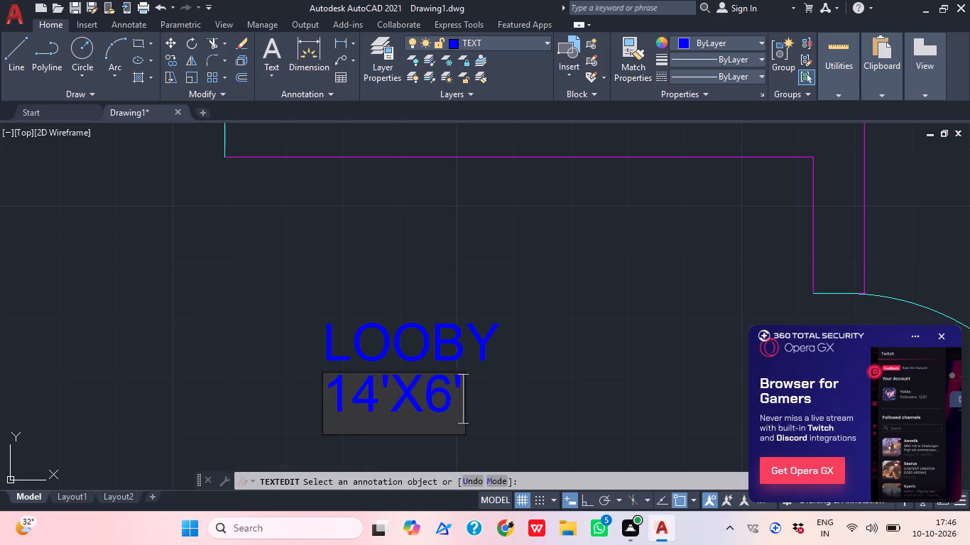
click(524, 373)
key(Escape)
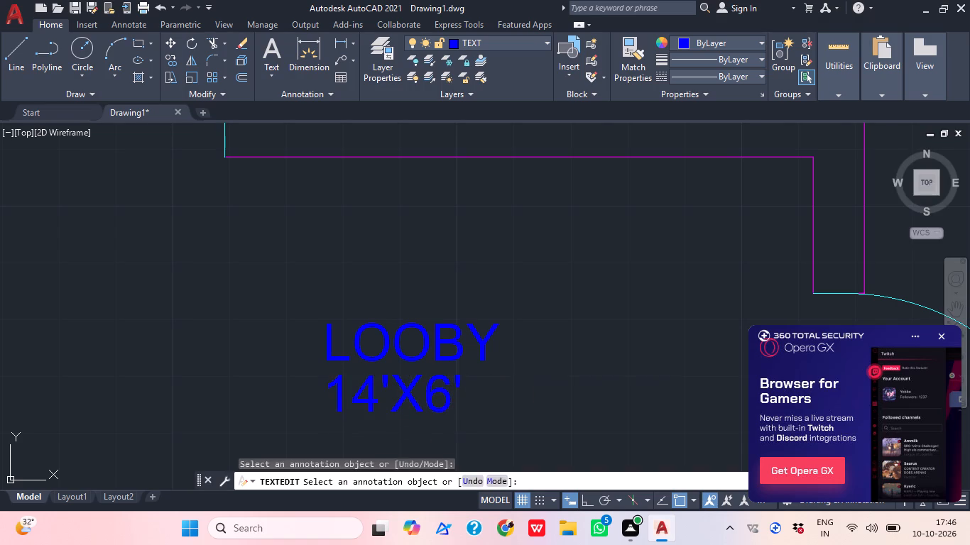
Change the name line of the label in the east bedroom, beside the door, to BED ROOM.
scroll(526, 346, down, 2)
middle_drag(501, 380, 203, 387)
scroll(524, 390, up, 1)
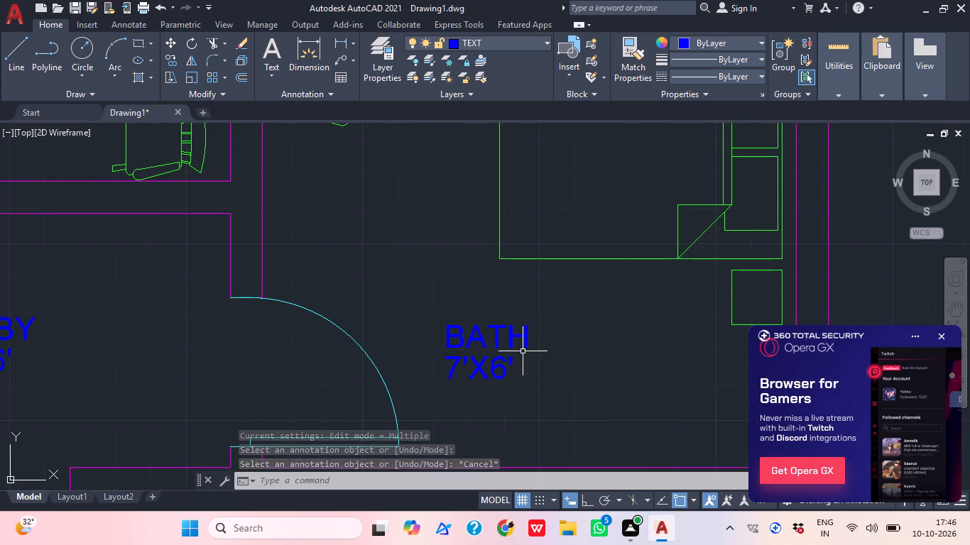
scroll(520, 351, up, 1)
double_click(405, 327)
click(405, 327)
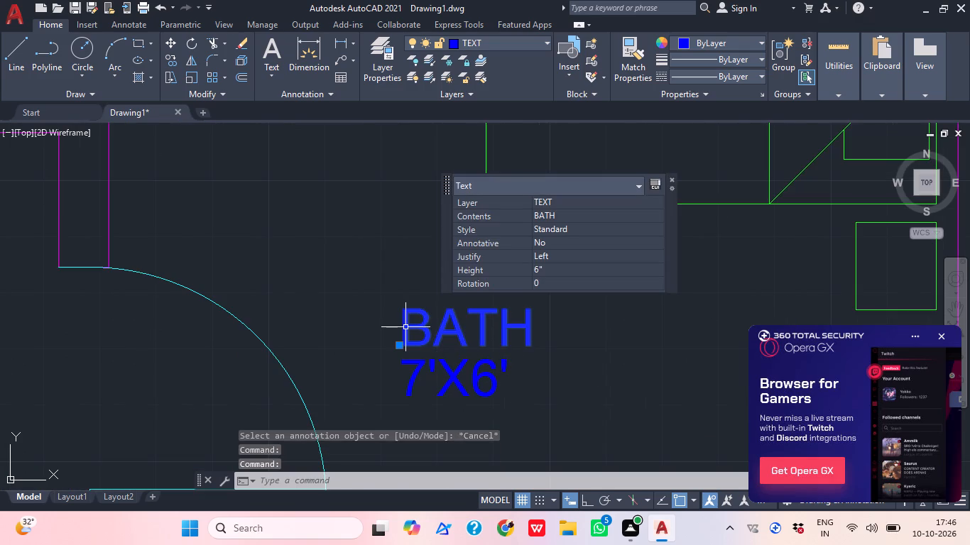
drag(405, 327, 405, 341)
click(405, 341)
key(Escape)
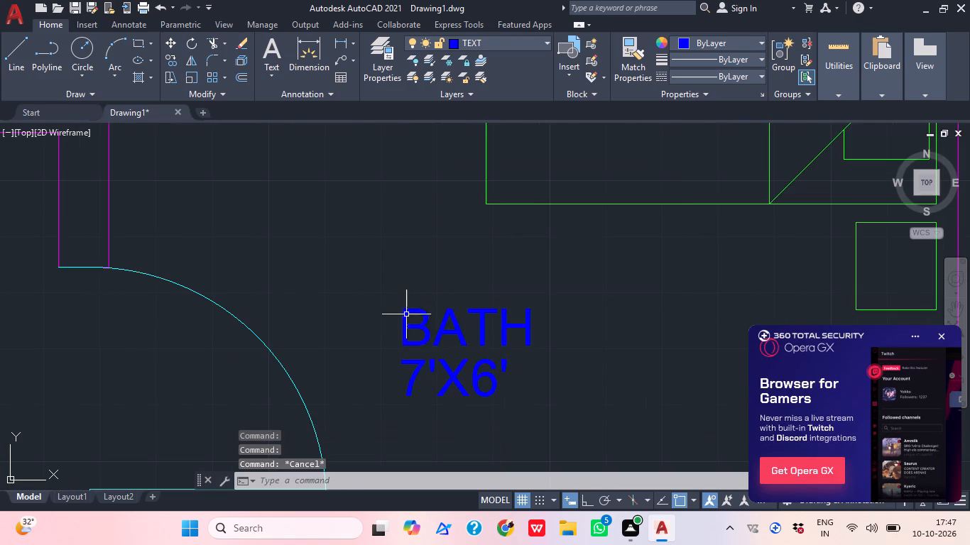
click(411, 324)
click(406, 321)
double_click(407, 326)
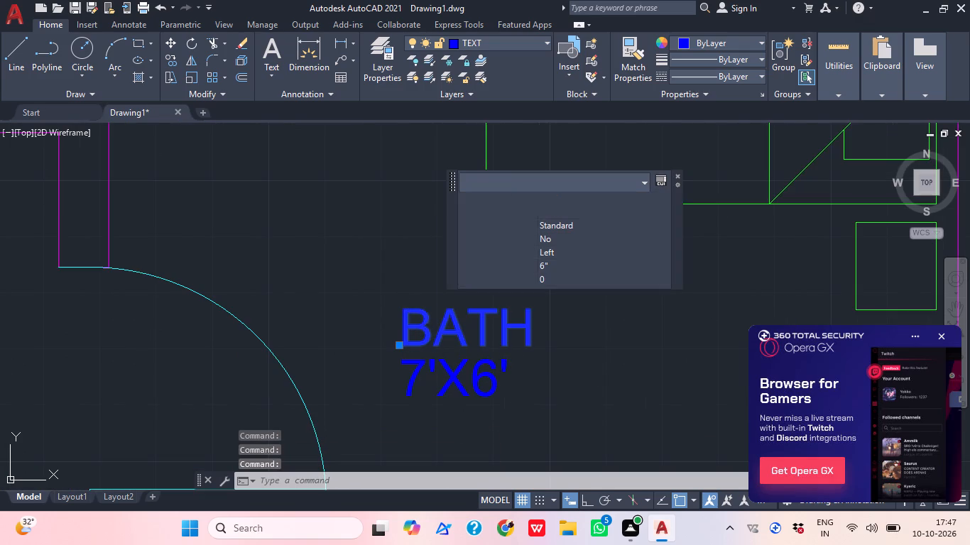
key(b)
text(ED ROOM)
click(458, 435)
Change the size line of the east bedroom's label to 12'6"X15'.
click(400, 388)
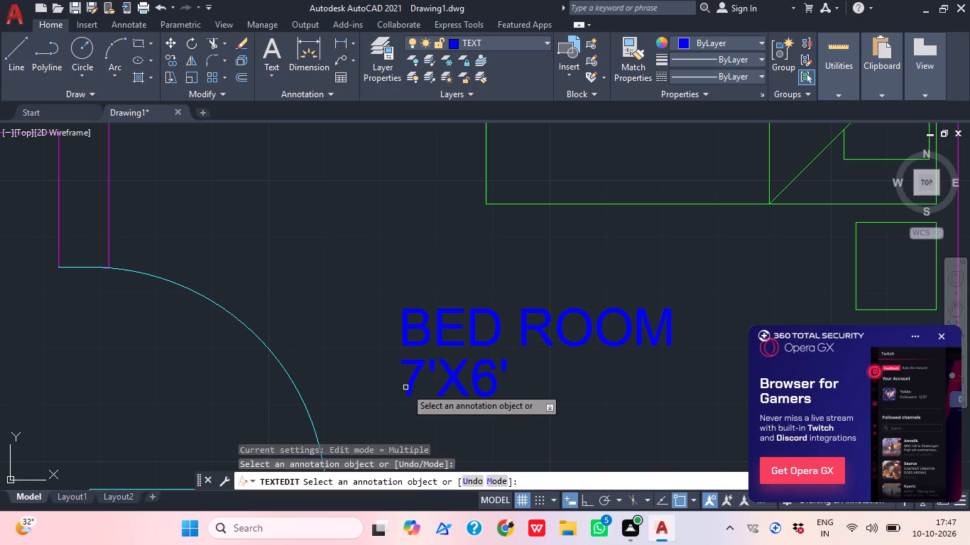
click(420, 385)
click(413, 379)
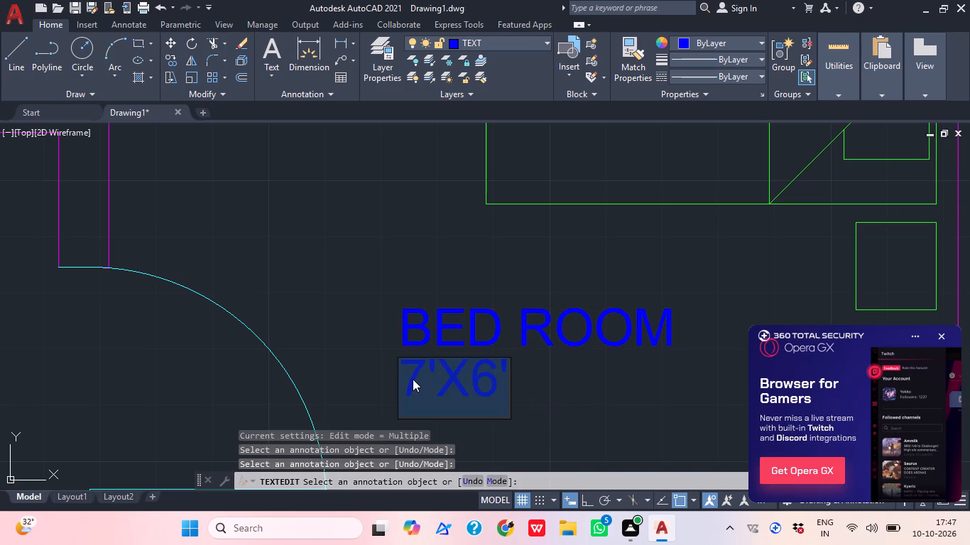
text(12'5)
key(BackSpace)
text(6")
key(x)
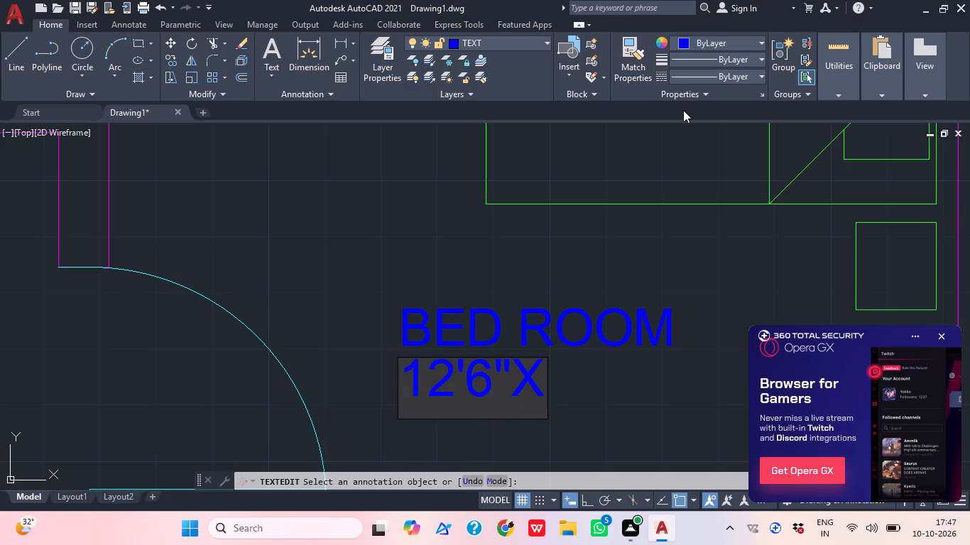
text(13)
key(BackSpace)
text(5')
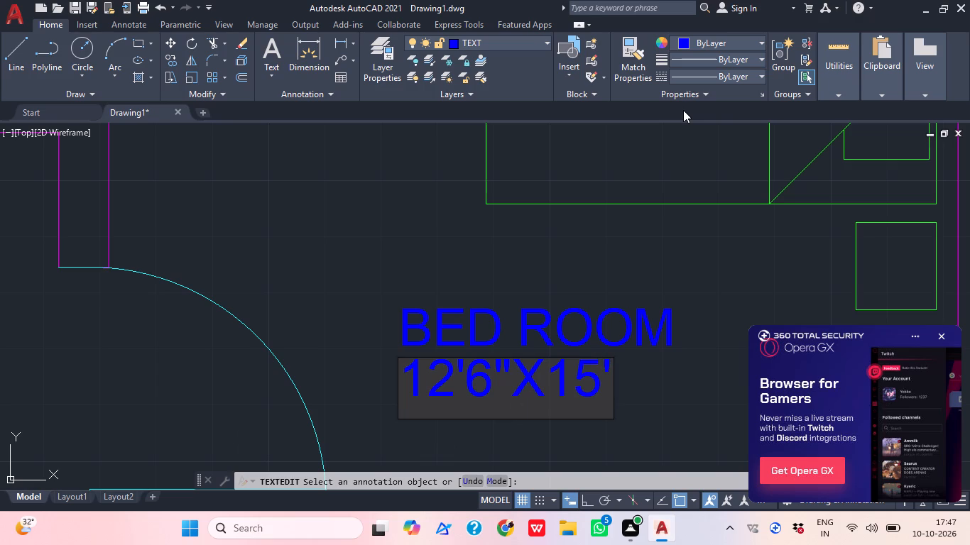
click(427, 249)
Change the name line of the label beside the wardrobe, next to the northeast bath, to DRESS.
scroll(449, 265, down, 1)
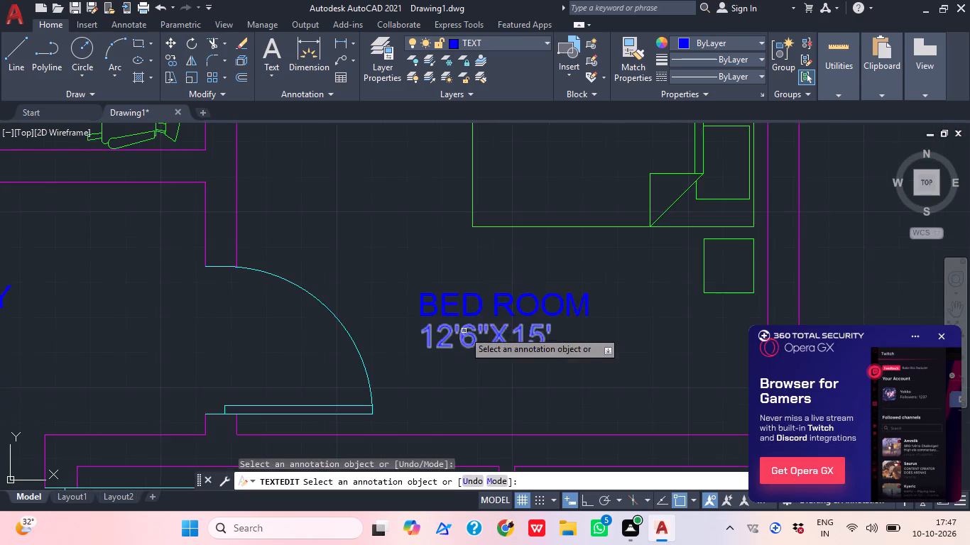
middle_drag(476, 328, 266, 445)
scroll(264, 444, down, 1)
middle_drag(310, 306, 320, 311)
scroll(315, 309, down, 1)
middle_drag(264, 254, 327, 373)
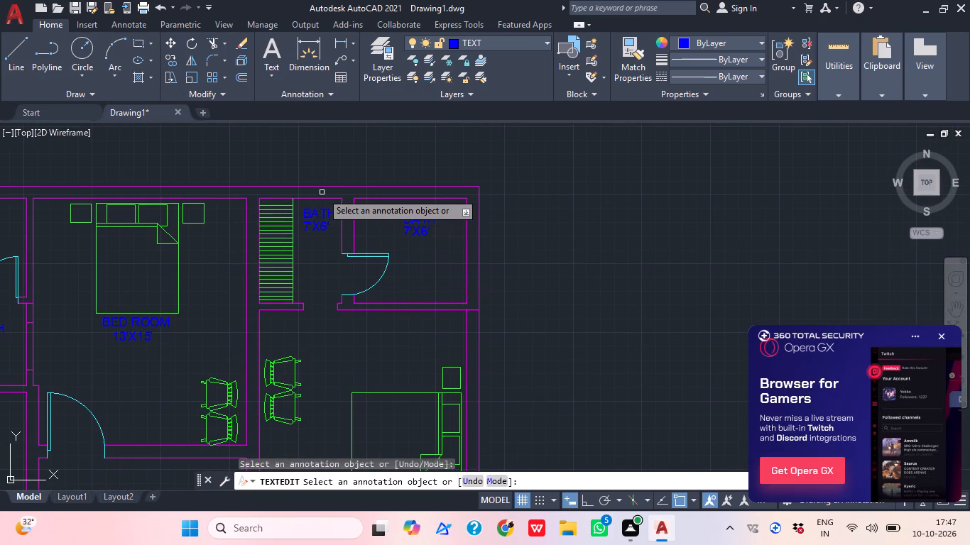
scroll(317, 184, up, 1)
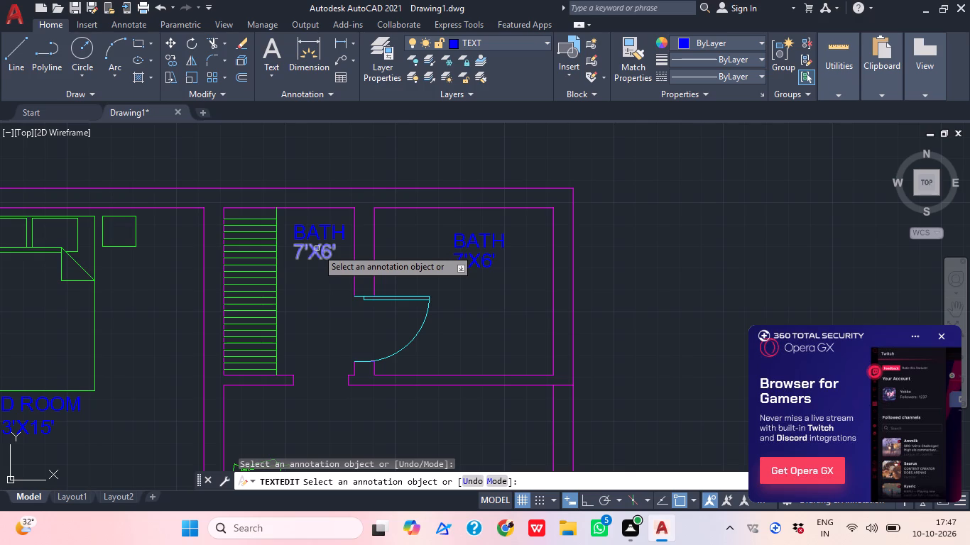
click(301, 234)
click(297, 232)
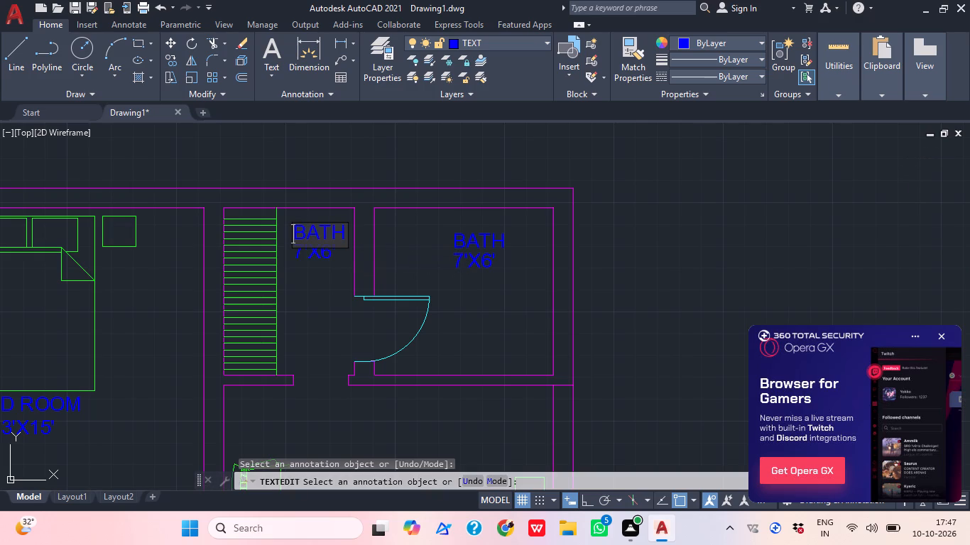
click(351, 229)
click(350, 229)
click(345, 230)
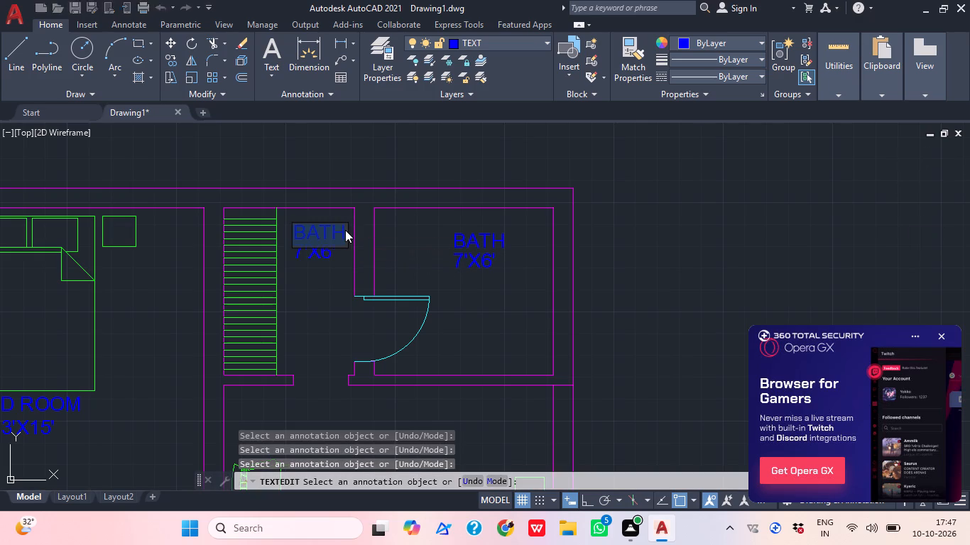
text(DRESS)
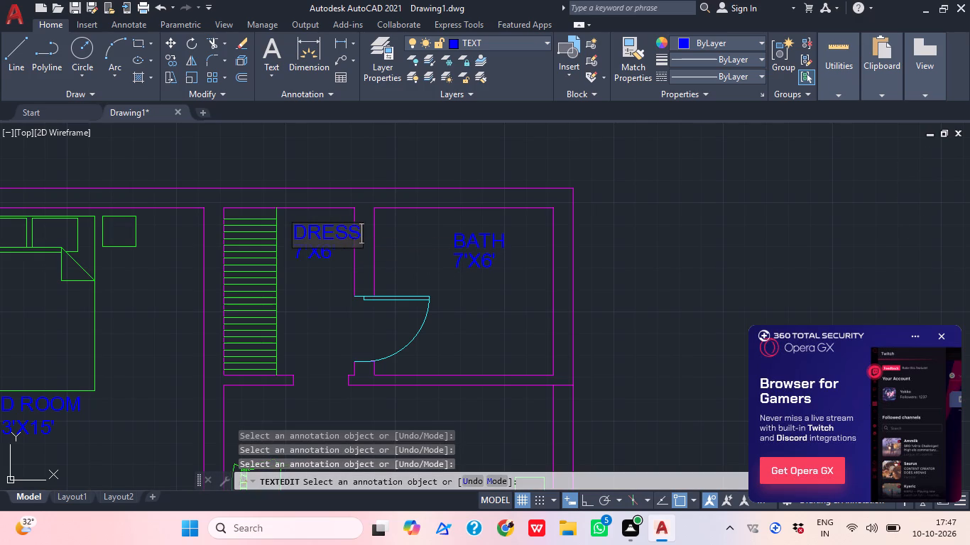
click(338, 243)
Change the size line of the DRESS label to 5'X6".
click(309, 252)
click(318, 259)
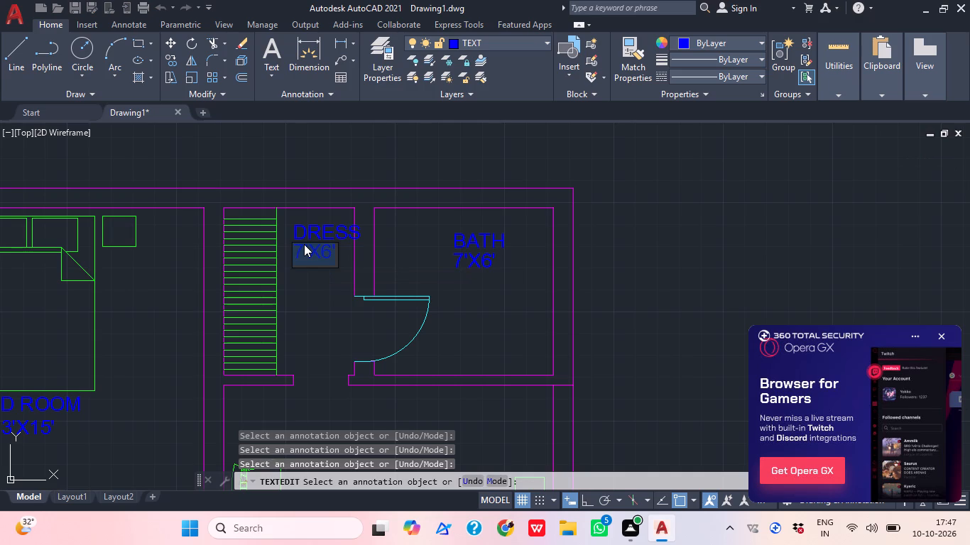
key(5)
text('6)
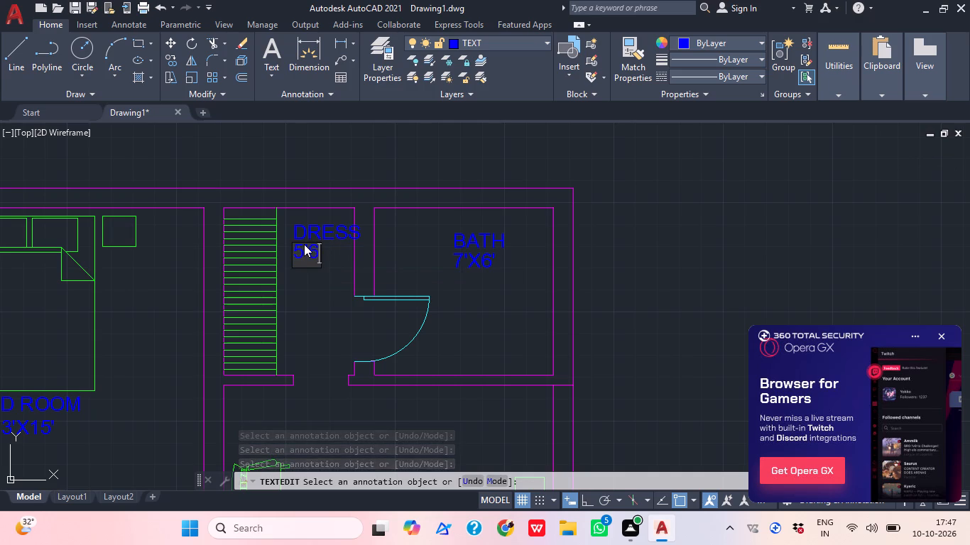
key(shift+quotedbl)
key(BackSpace)
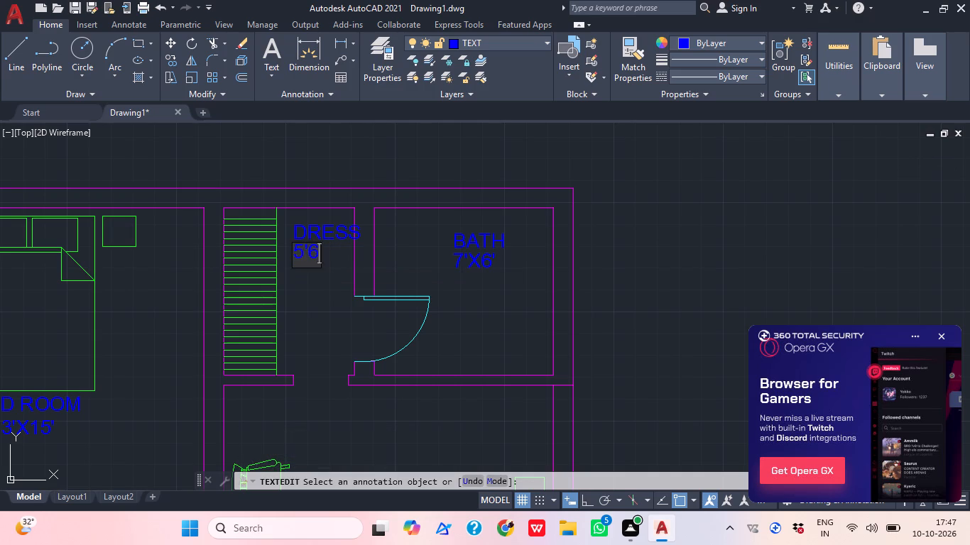
key(BackSpace)
key(x)
text(6")
click(300, 286)
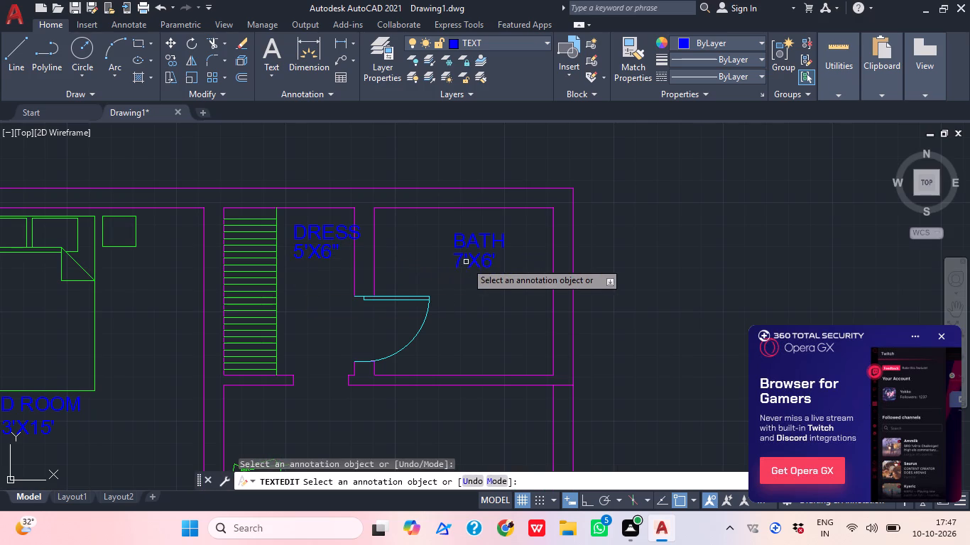
Change the size line of the northeast corner BATH label to 6'10"X6'.
click(462, 257)
double_click(462, 257)
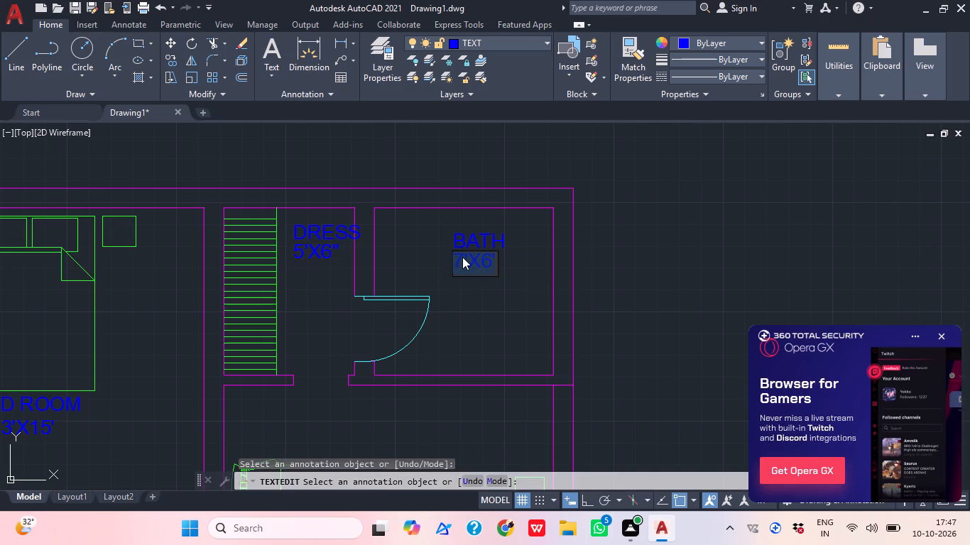
text(6')
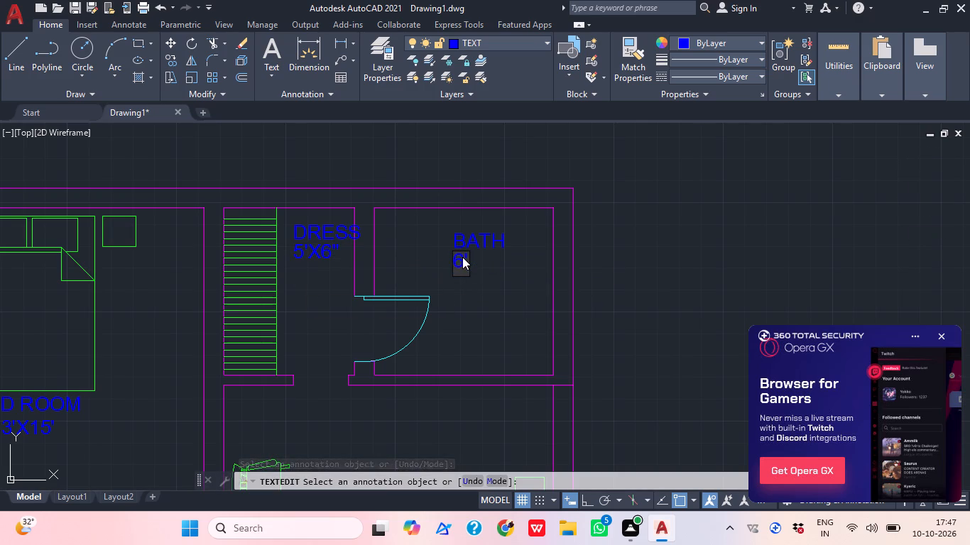
key(1)
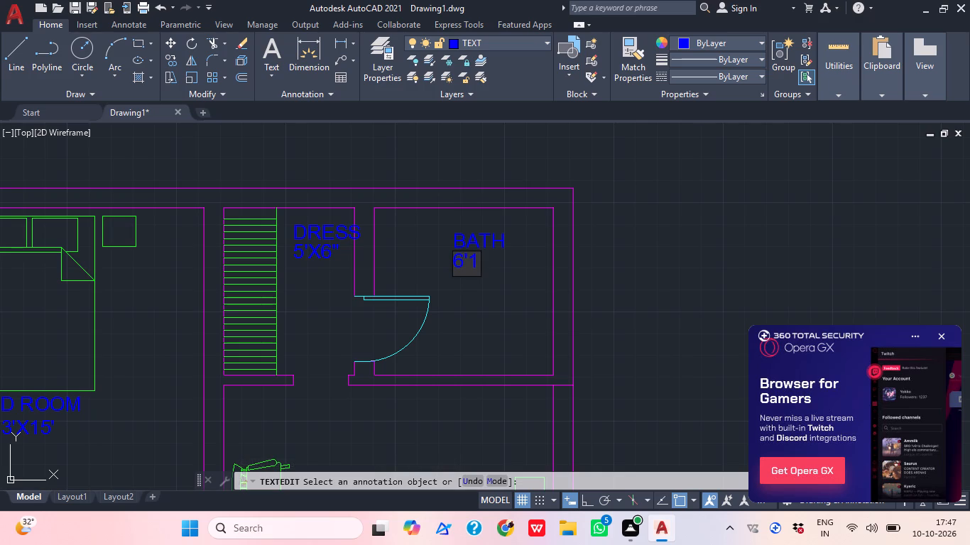
key(minus)
key(BackSpace)
text(0"X)
text(6')
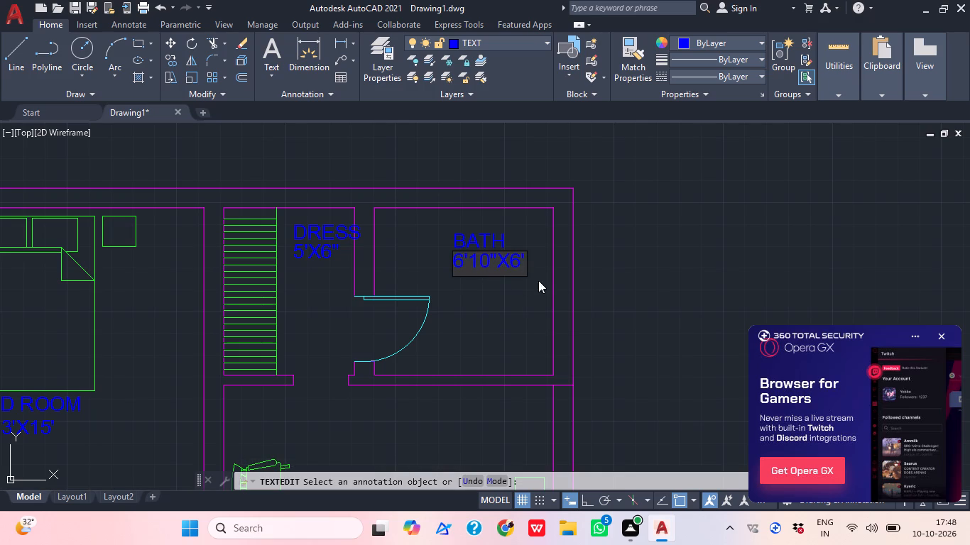
click(543, 279)
Change the name line of the label in the small room east of the kitchen counter to KITCHEN.
scroll(484, 294, down, 1)
middle_drag(464, 287, 459, 251)
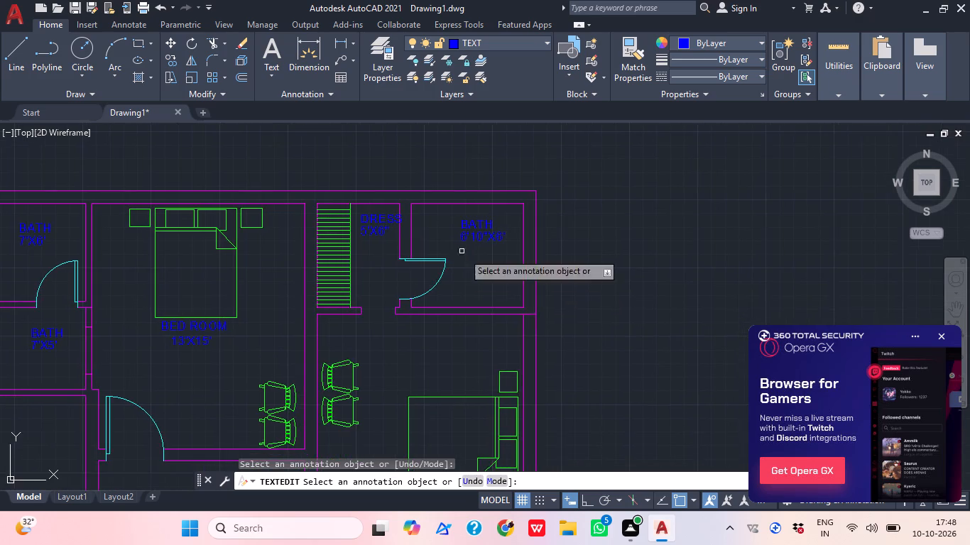
middle_drag(435, 355, 456, 262)
middle_drag(456, 321, 469, 213)
middle_drag(474, 335, 472, 229)
middle_drag(508, 334, 445, 267)
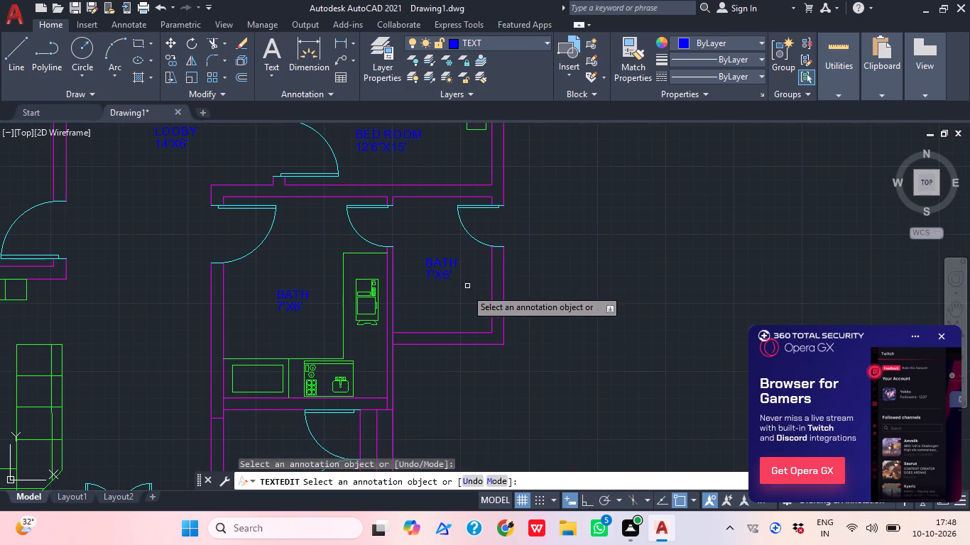
scroll(465, 290, up, 2)
click(386, 217)
middle_drag(386, 281, 388, 397)
text(KITCHEN)
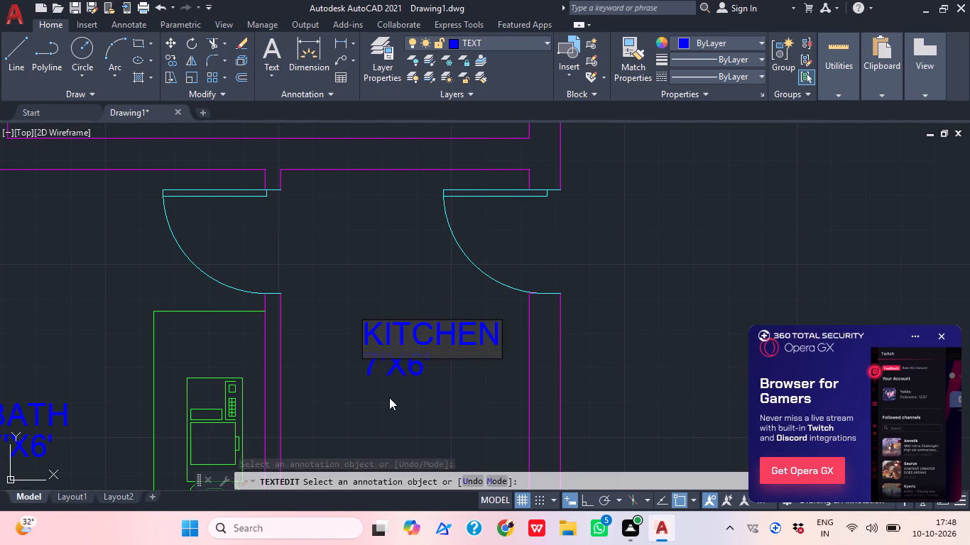
click(440, 404)
Change the size line of the small east room's KITCHEN label to 6'X8'3" and finish text editing.
click(387, 371)
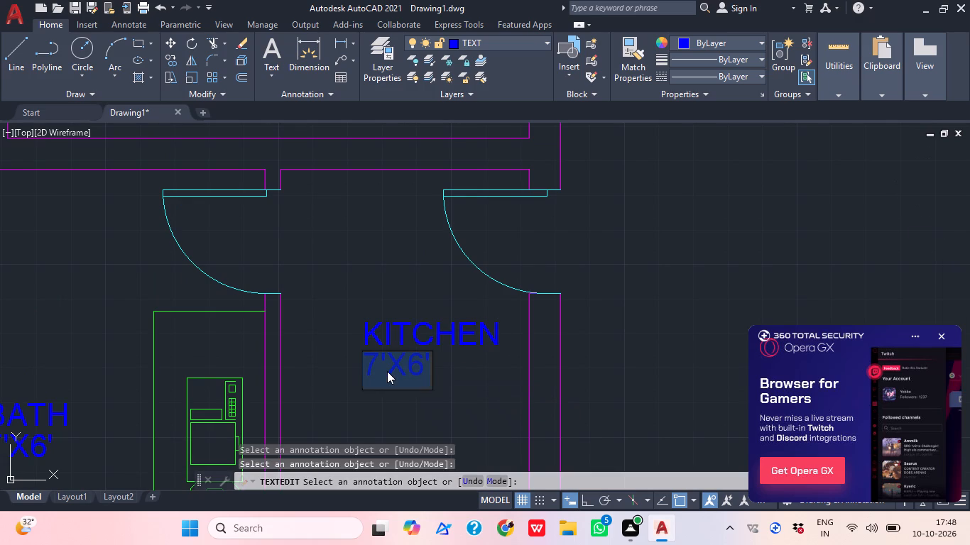
text(6'Z)
key(BackSpace)
key(x)
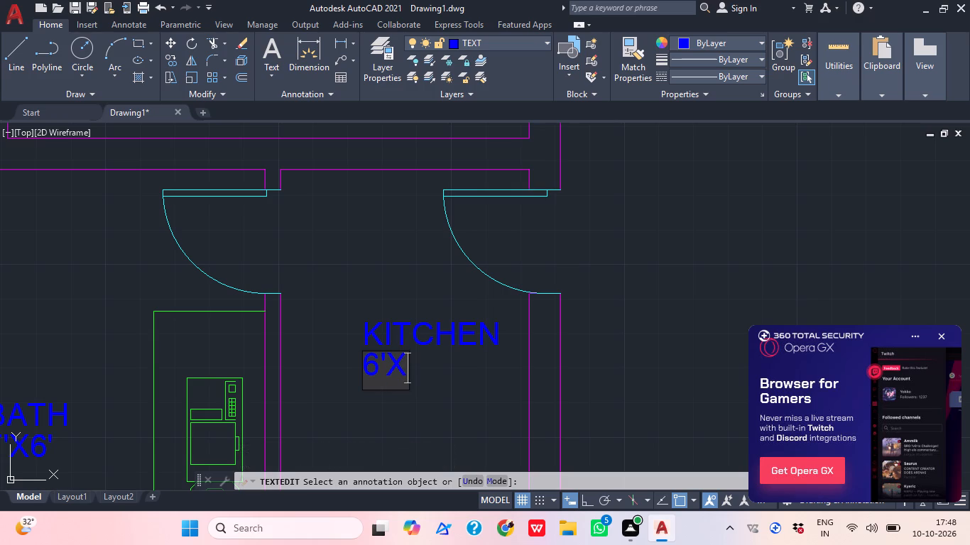
text(8'3")
click(321, 309)
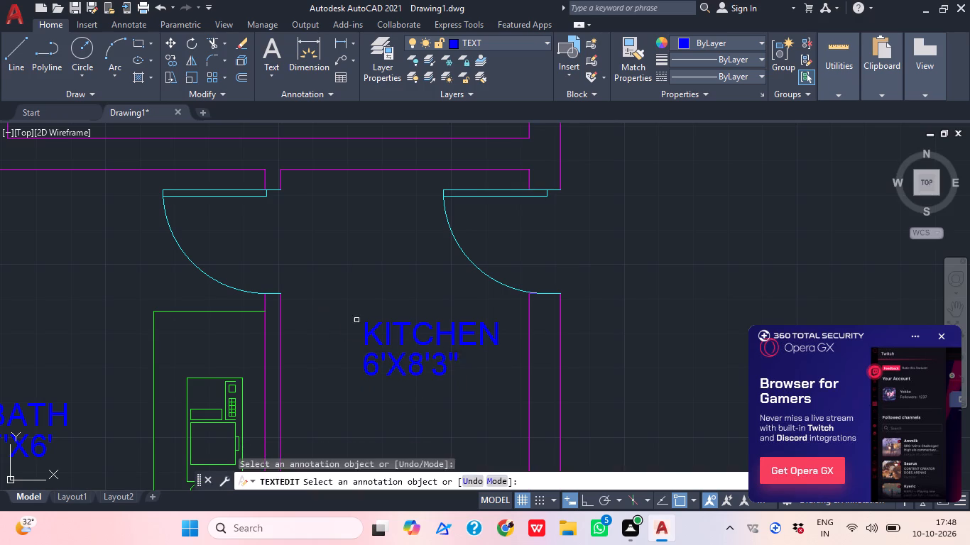
key(Escape)
Copy the small east room's KITCHEN text line about 1' above the original.
click(403, 332)
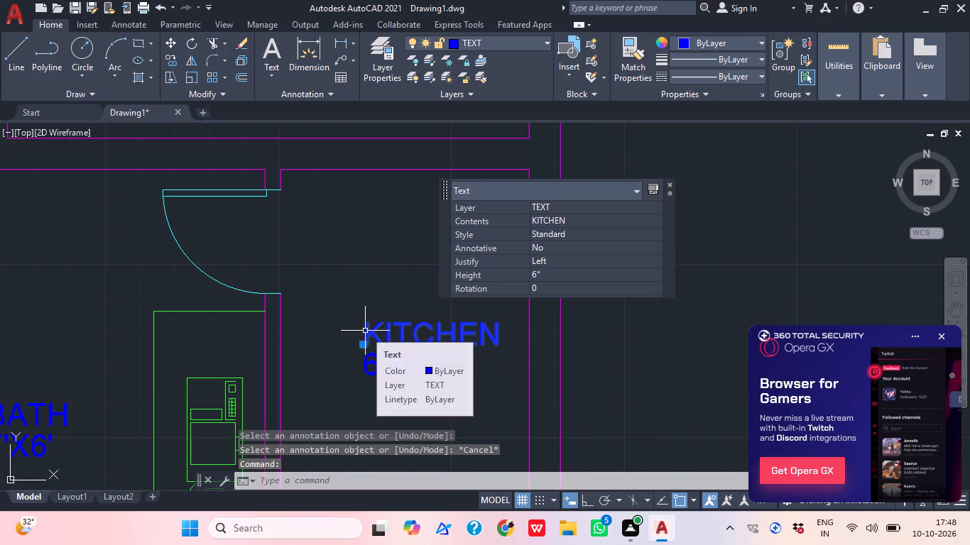
text(CO)
key(space)
click(366, 331)
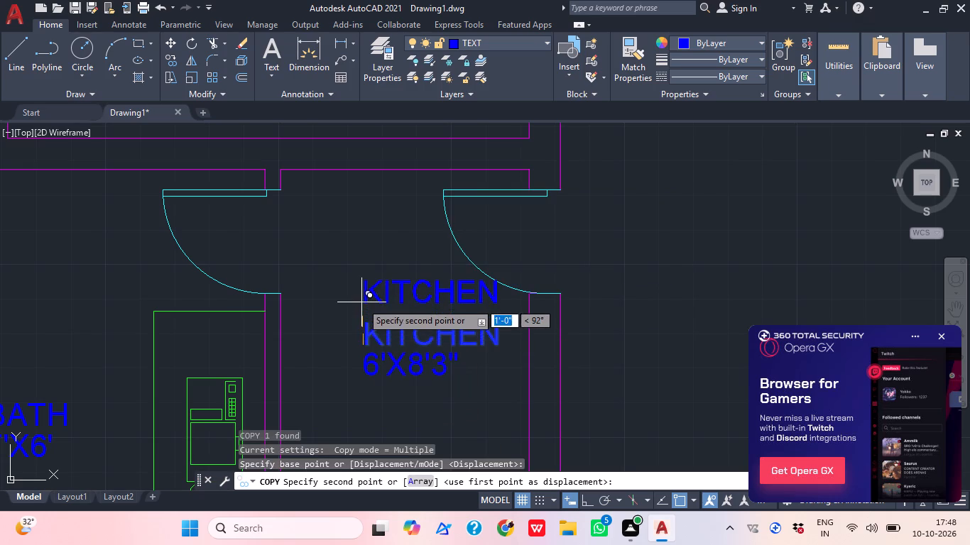
click(361, 302)
key(Escape)
Change the copied line above the small east room's KITCHEN label to DIRTY.
click(374, 292)
double_click(369, 290)
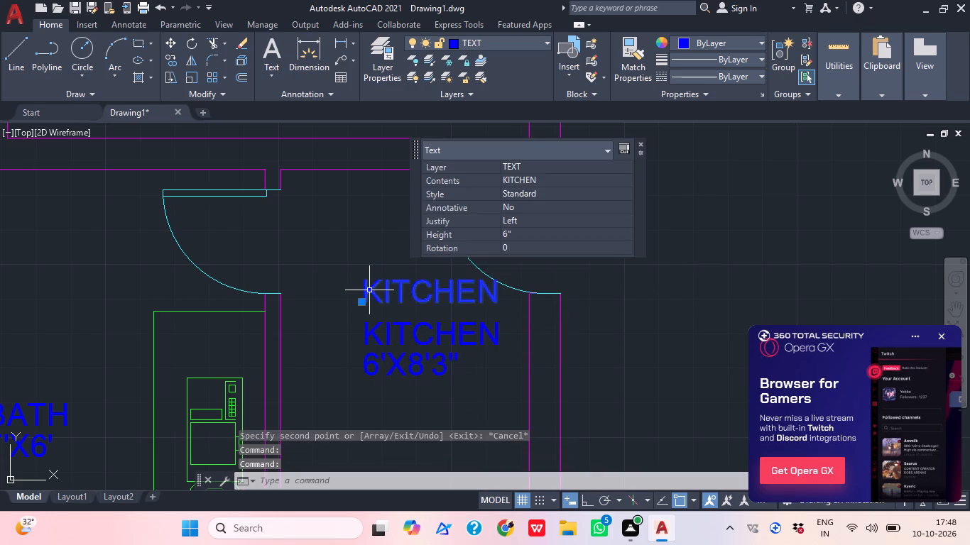
text(DI)
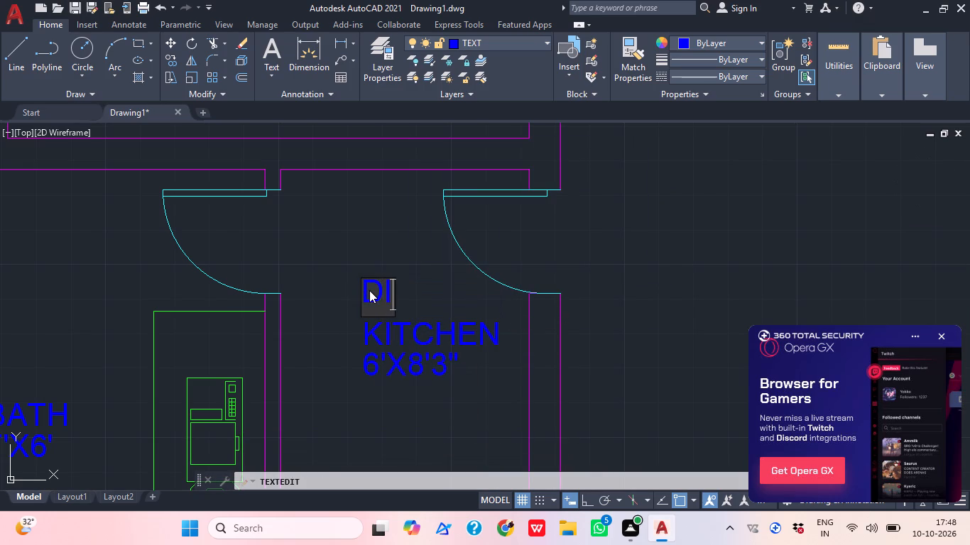
text(RTY)
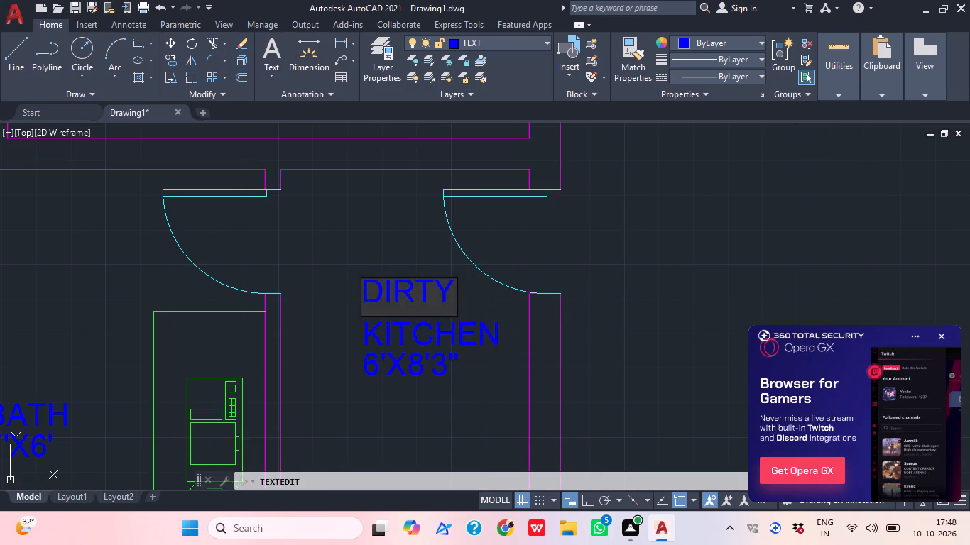
drag(440, 463, 436, 456)
Change the name line of the label in the main counter room, west of the dirty kitchen, to KITCHEN.
middle_drag(193, 397, 454, 353)
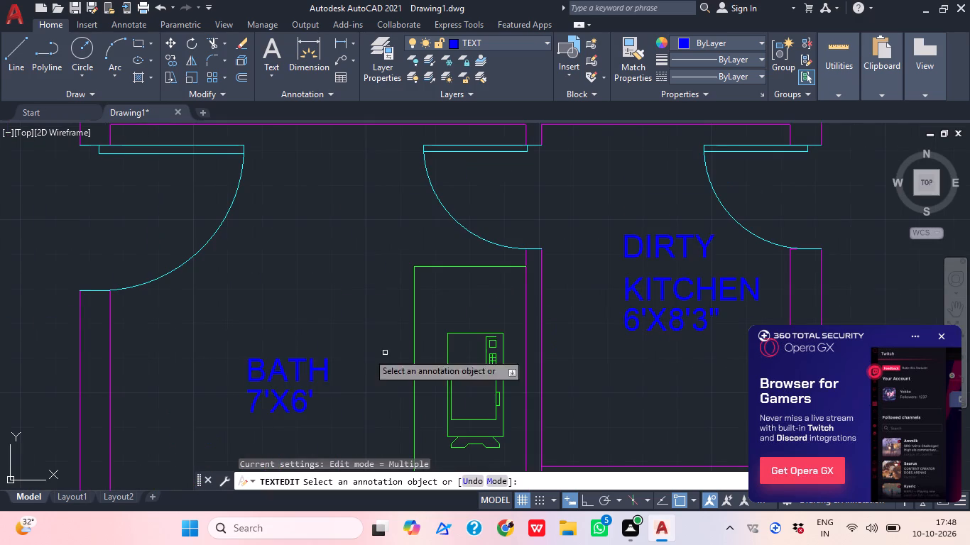
click(275, 376)
text(KITCHEN)
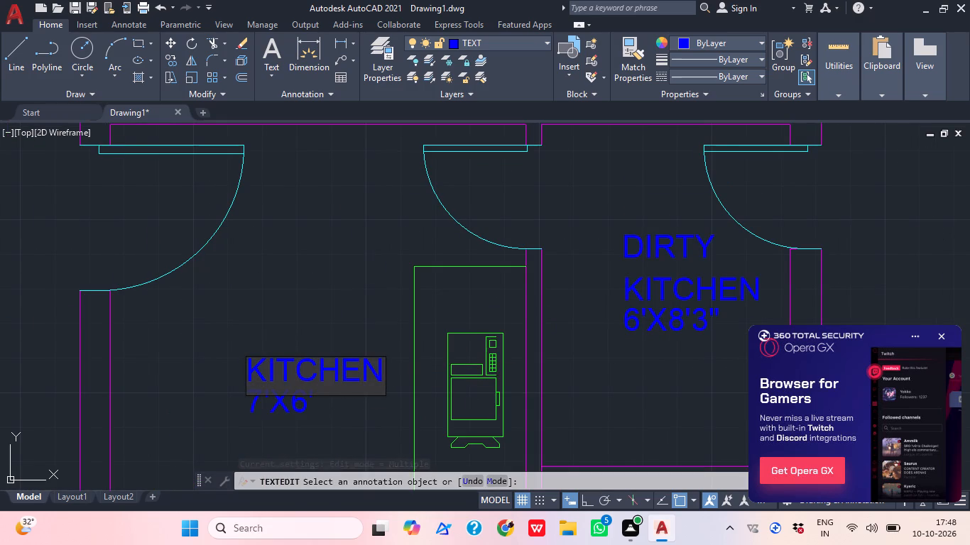
click(287, 413)
Change the size line of the main kitchen's label to 10'X12'3".
click(281, 400)
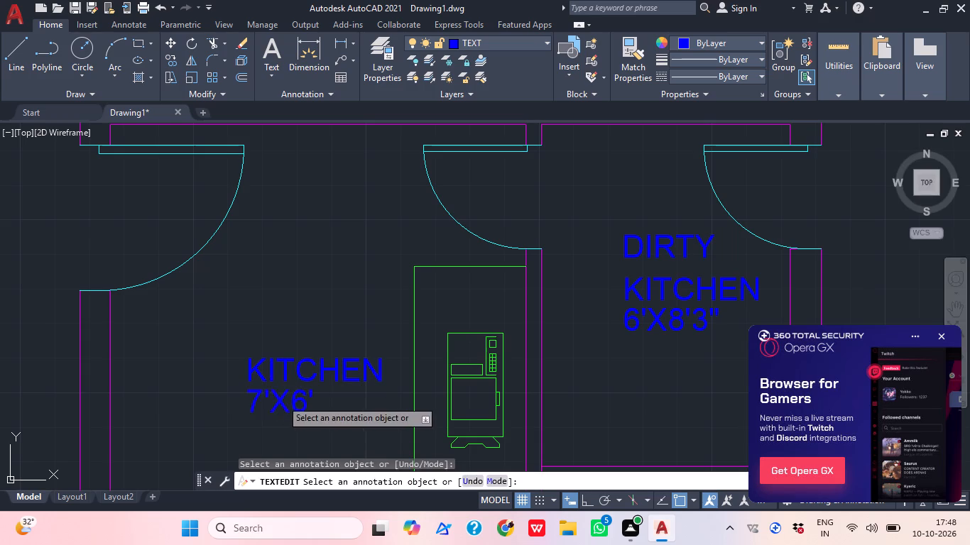
text(10')
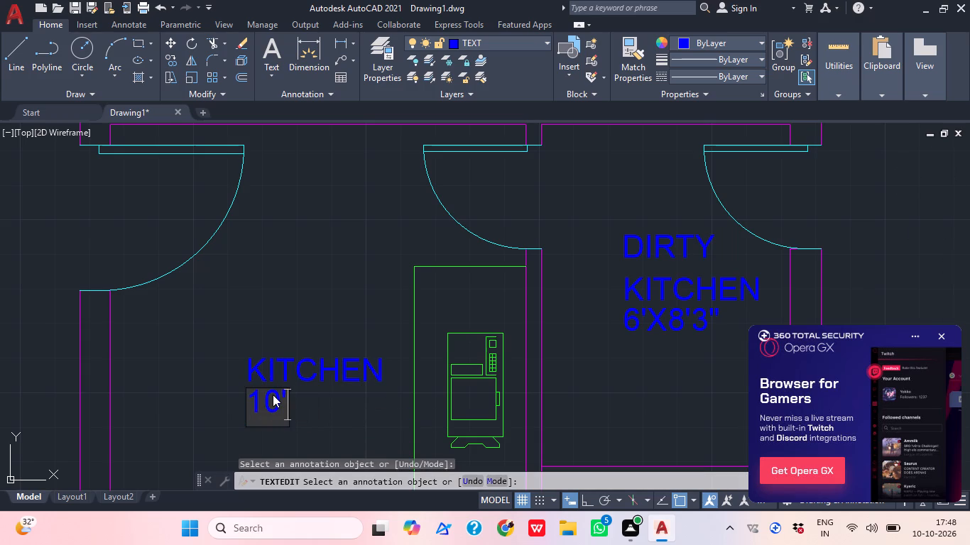
text(X12')
text(3")
click(240, 273)
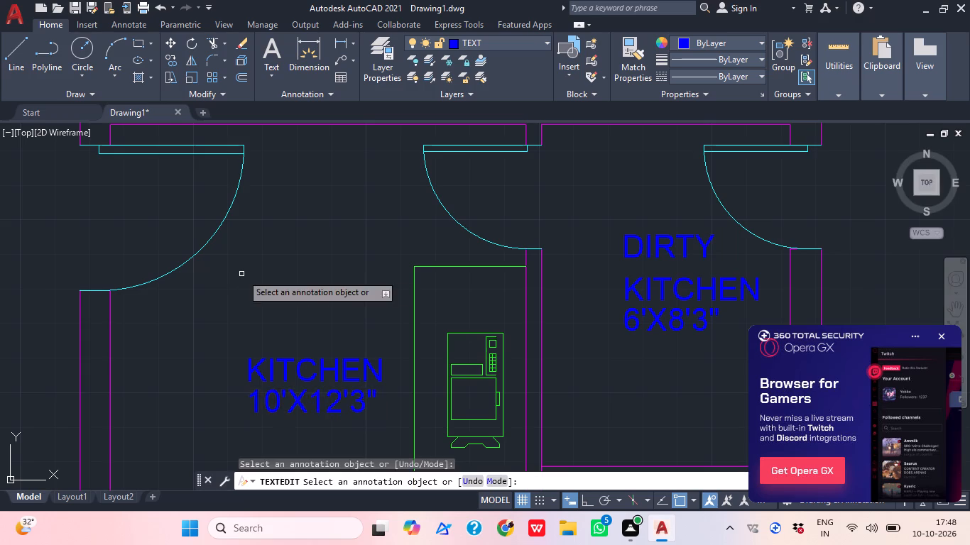
Change the name line of the label inside the table in the MULTI MEDIA room to HALL.
scroll(280, 272, down, 1)
scroll(279, 372, down, 1)
middle_drag(279, 373, 313, 237)
middle_drag(271, 309, 295, 331)
middle_drag(296, 304, 296, 268)
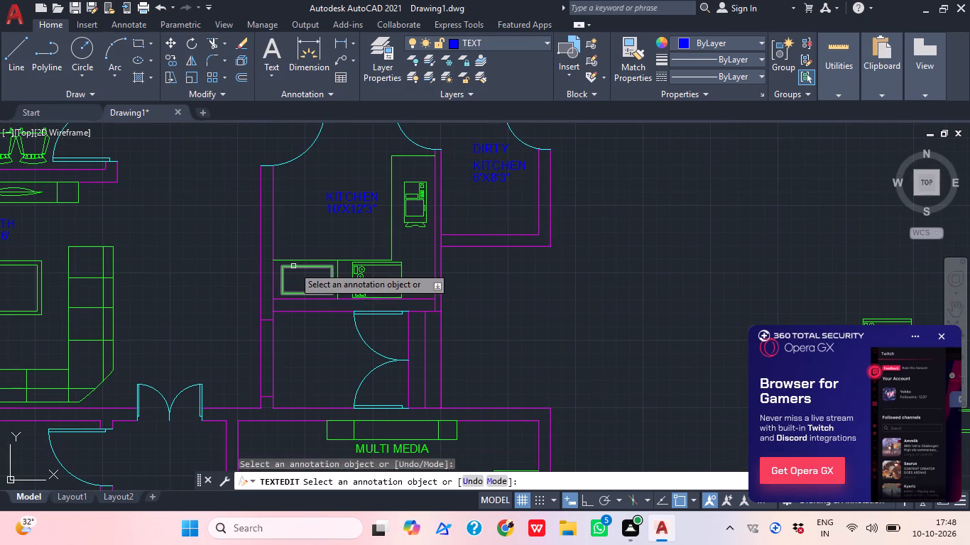
middle_drag(289, 284, 297, 228)
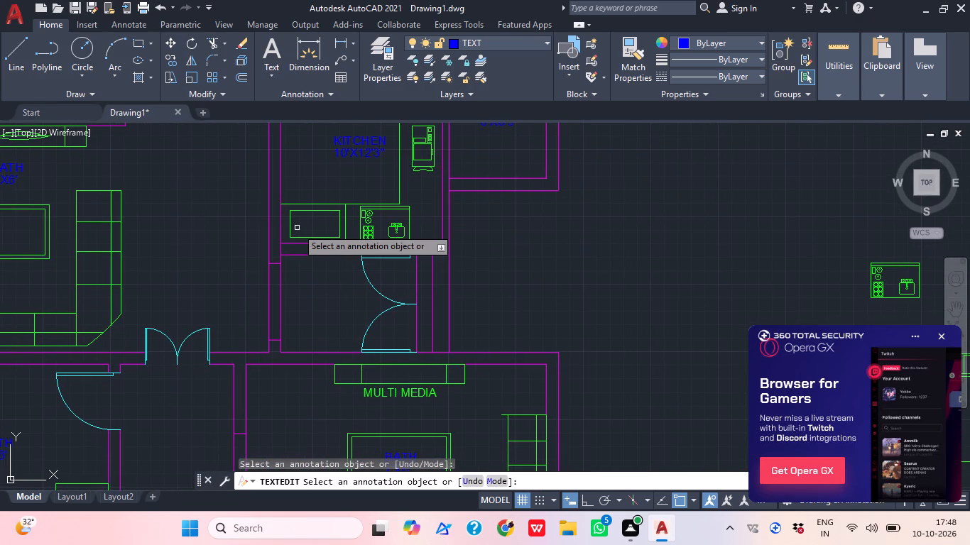
scroll(322, 327, down, 1)
middle_drag(315, 329, 313, 179)
scroll(395, 253, up, 2)
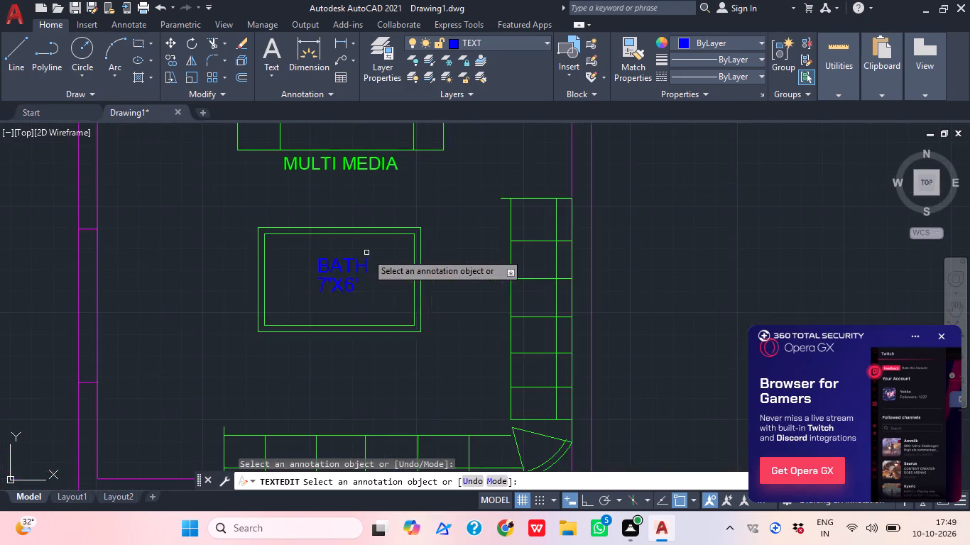
scroll(334, 290, up, 2)
double_click(309, 236)
double_click(308, 230)
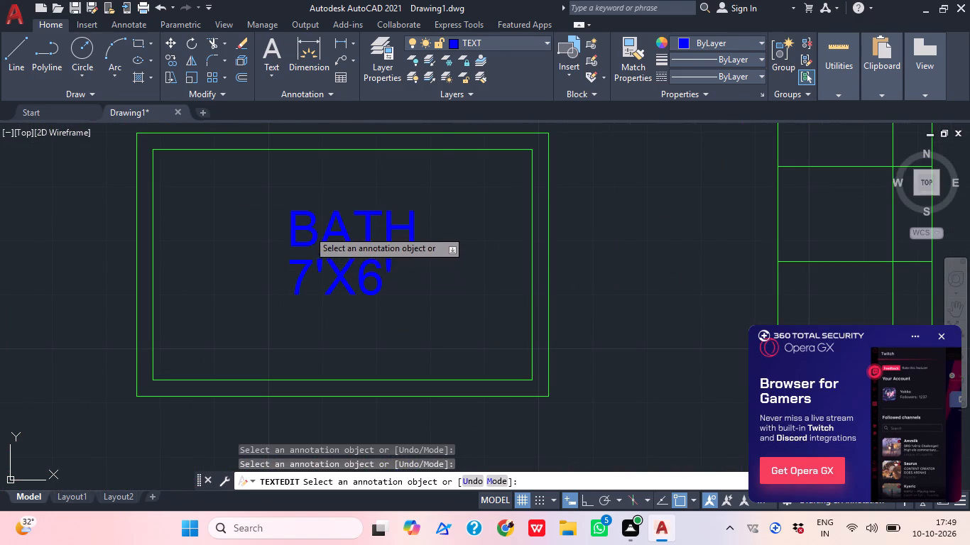
text(HALL)
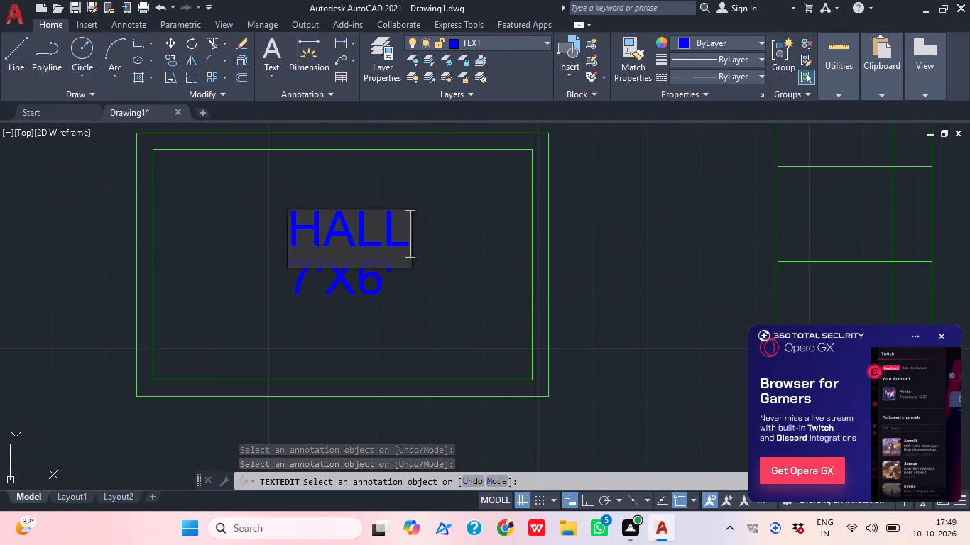
Change the size line of the HALL label to 18'6"X14'.
click(332, 287)
click(342, 279)
text(19)
key(BackSpace)
key(8)
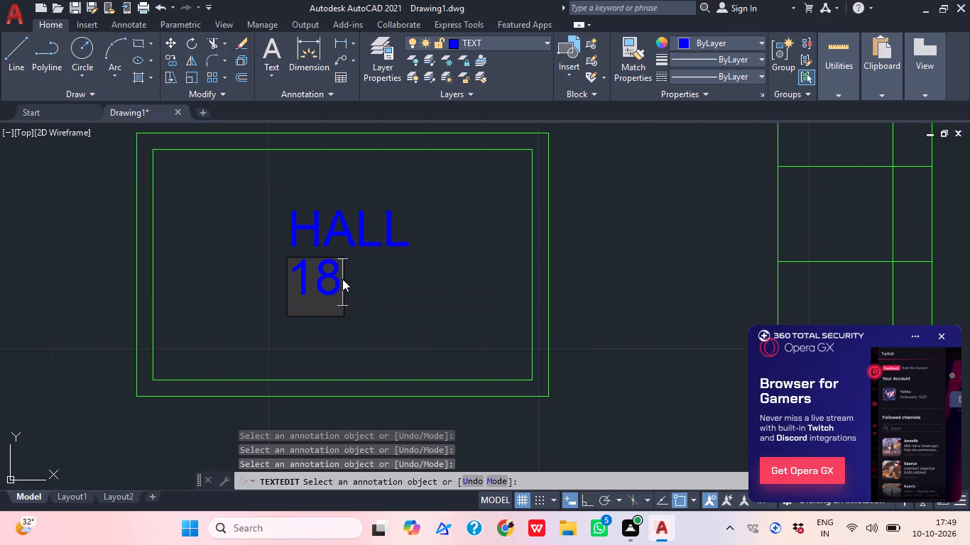
text('6")
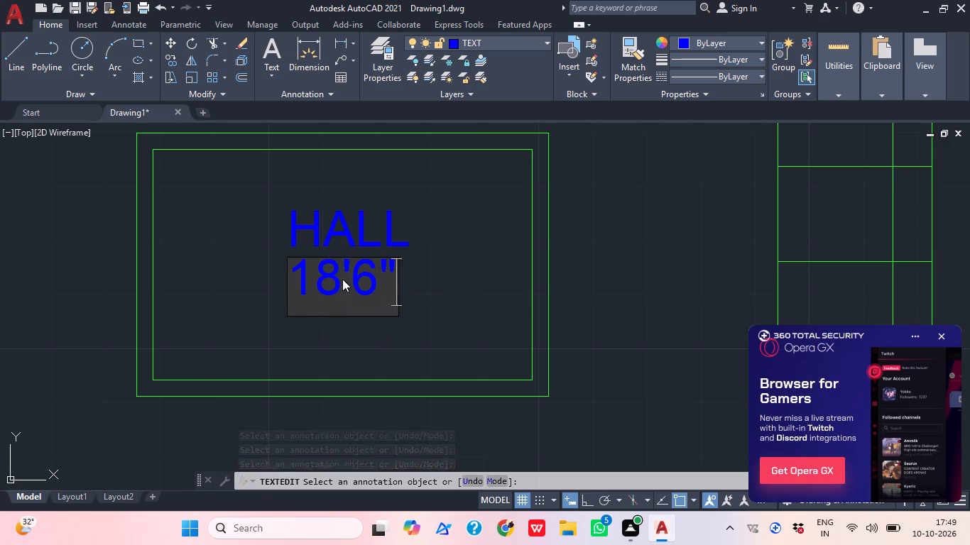
text(X14')
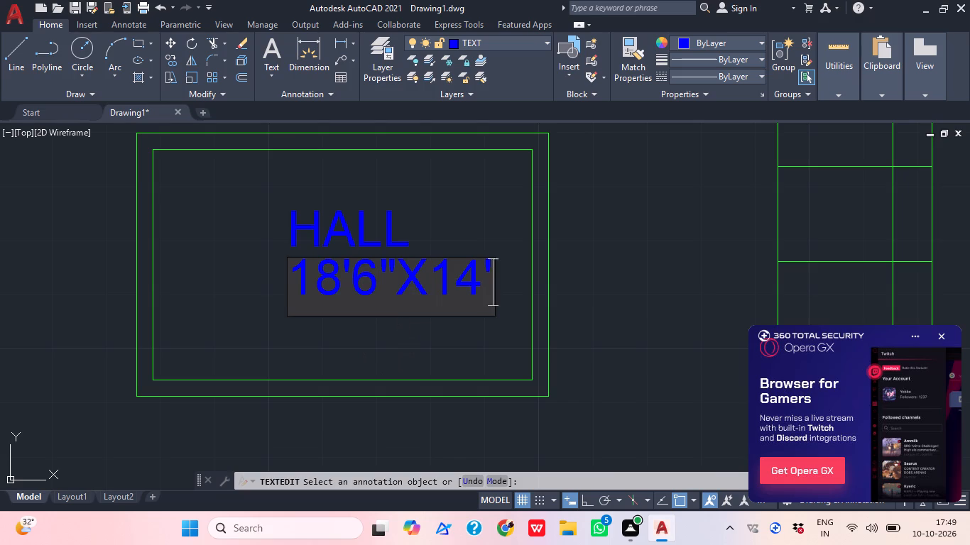
click(385, 314)
scroll(416, 320, down, 2)
click(422, 330)
click(425, 390)
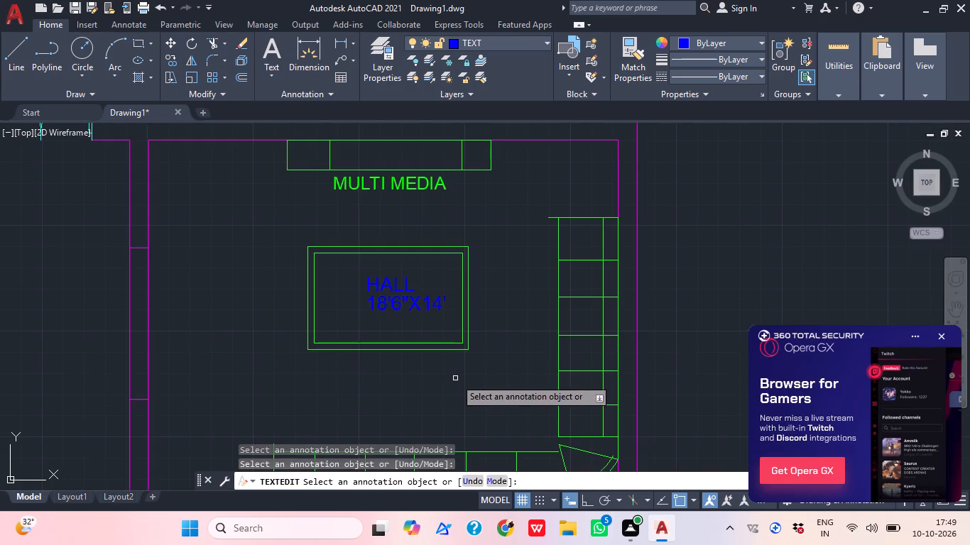
middle_drag(447, 378, 478, 418)
scroll(447, 378, down, 1)
click(376, 380)
key(Escape)
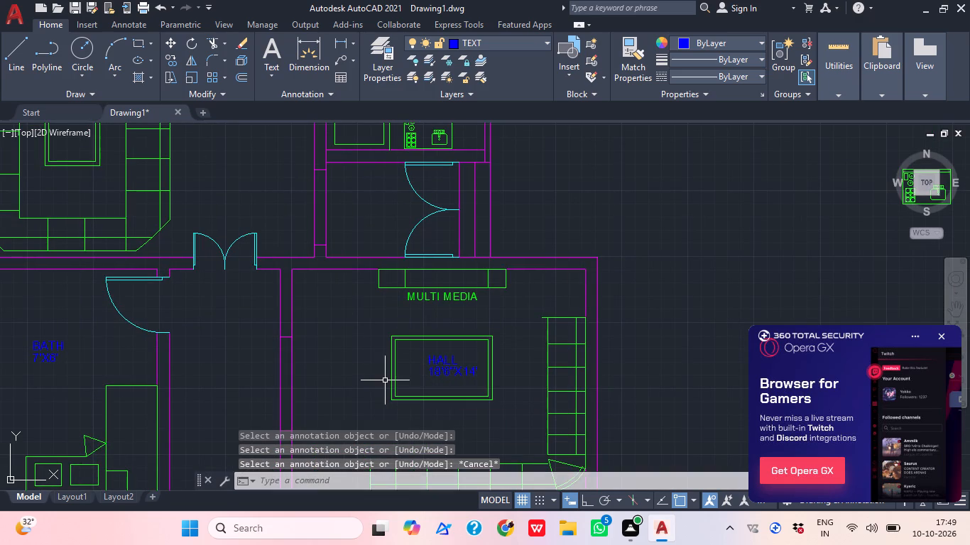
Change the size line of the label at the east end of the long room south of the hall to ASPER.
scroll(401, 370, down, 1)
middle_drag(437, 335, 458, 308)
middle_drag(342, 391, 353, 294)
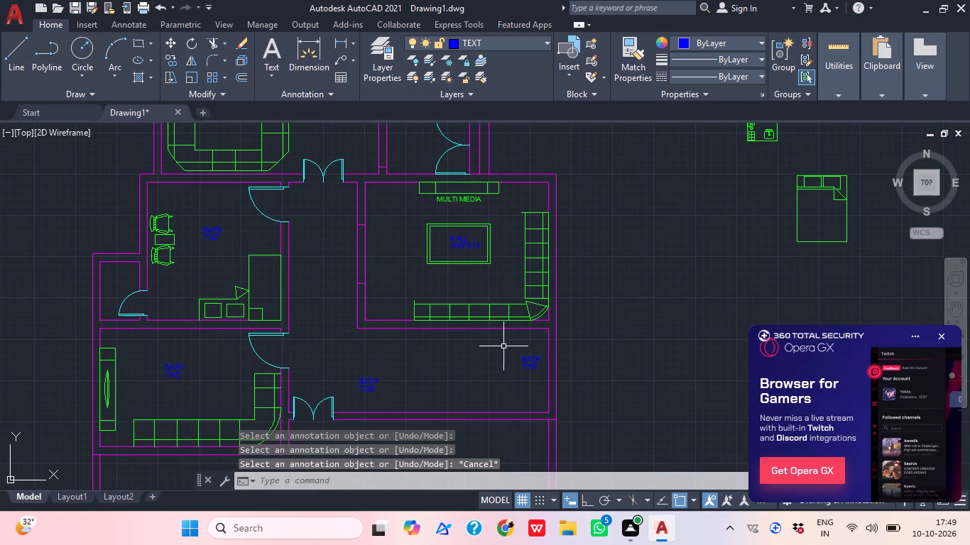
middle_drag(552, 381, 491, 370)
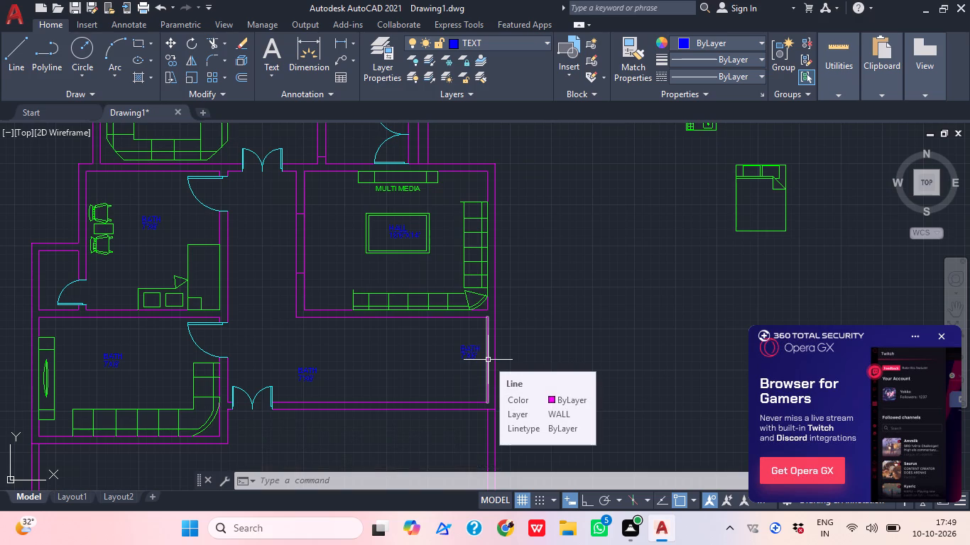
scroll(527, 355, up, 2)
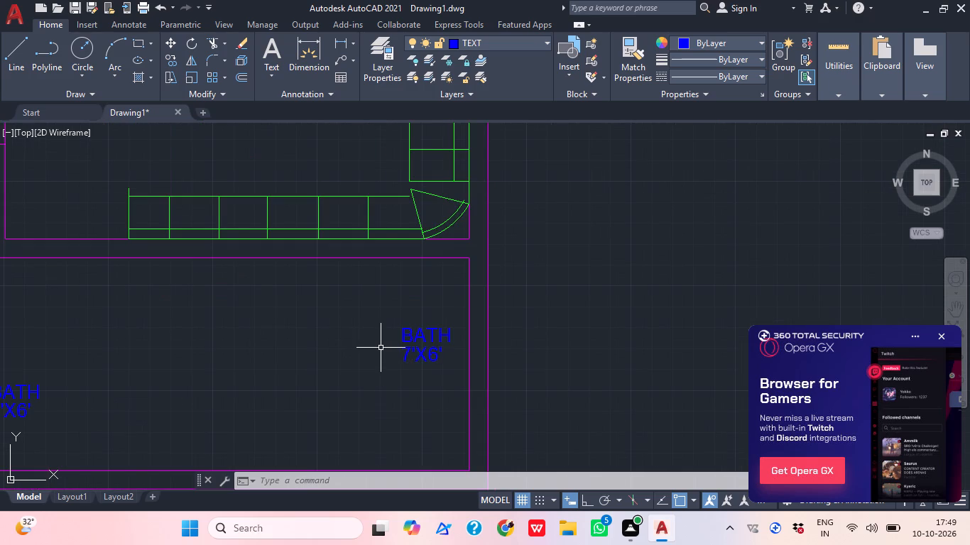
scroll(402, 376, up, 1)
double_click(411, 334)
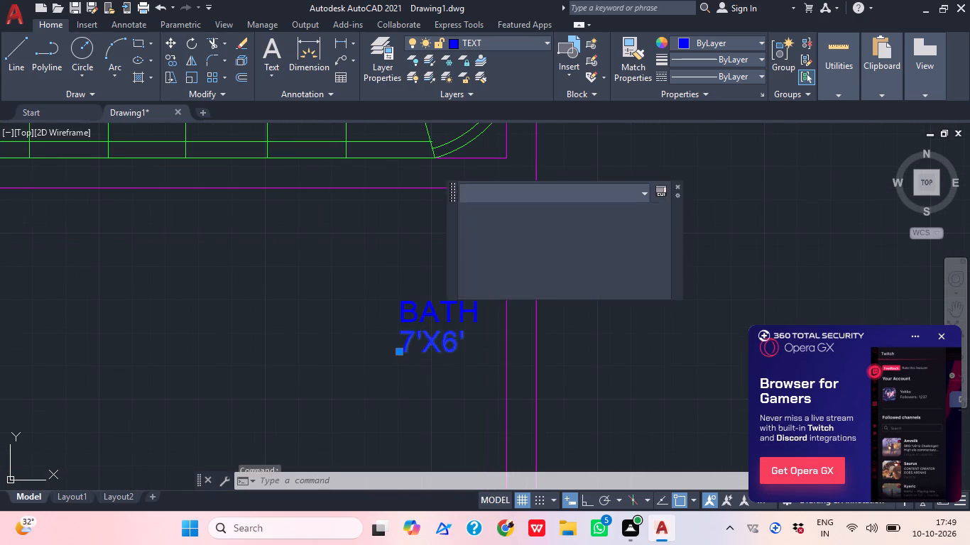
text(AS)
text(PI)
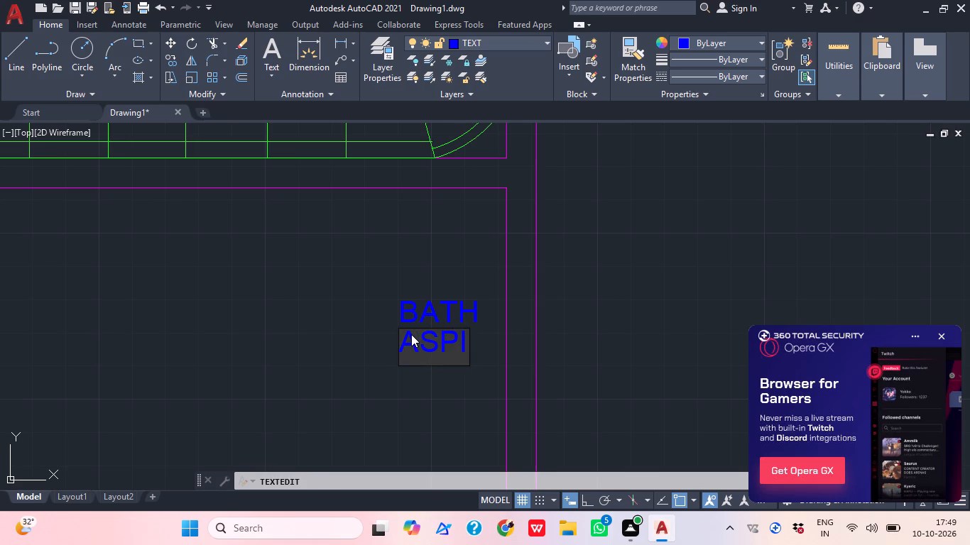
key(BackSpace)
text(ER)
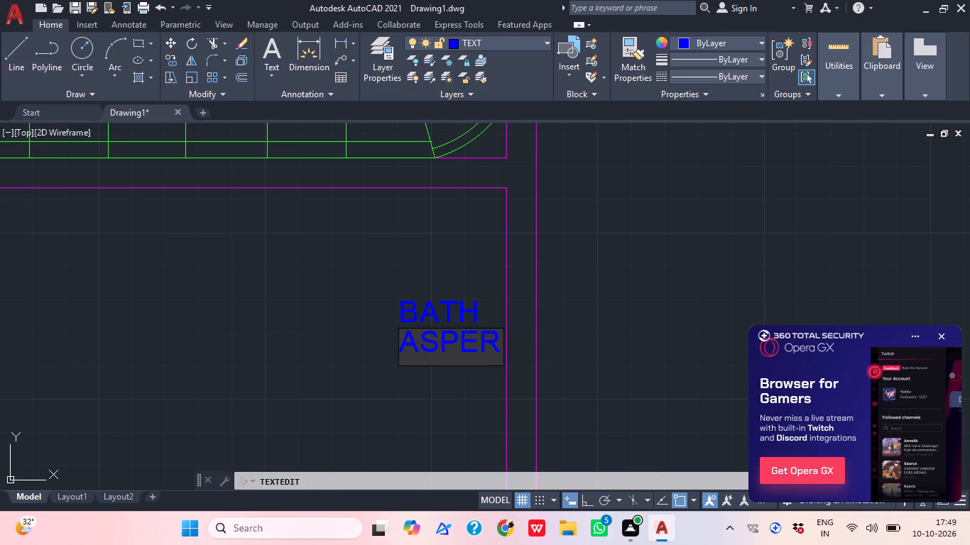
drag(317, 410, 324, 414)
key(Escape)
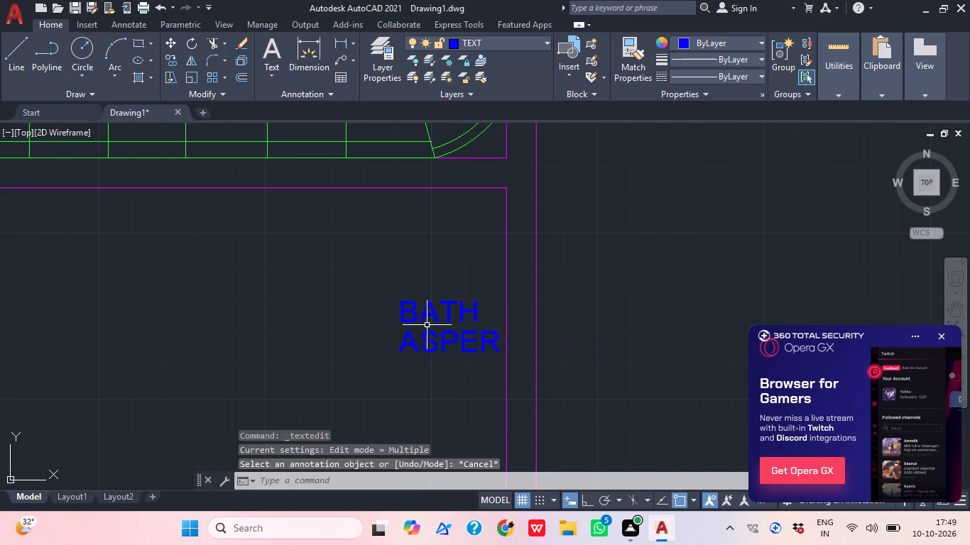
With Ortho on, copy the BATH line above ASPER straight down about 1'-8", placing it below ASPER.
click(417, 324)
key(c)
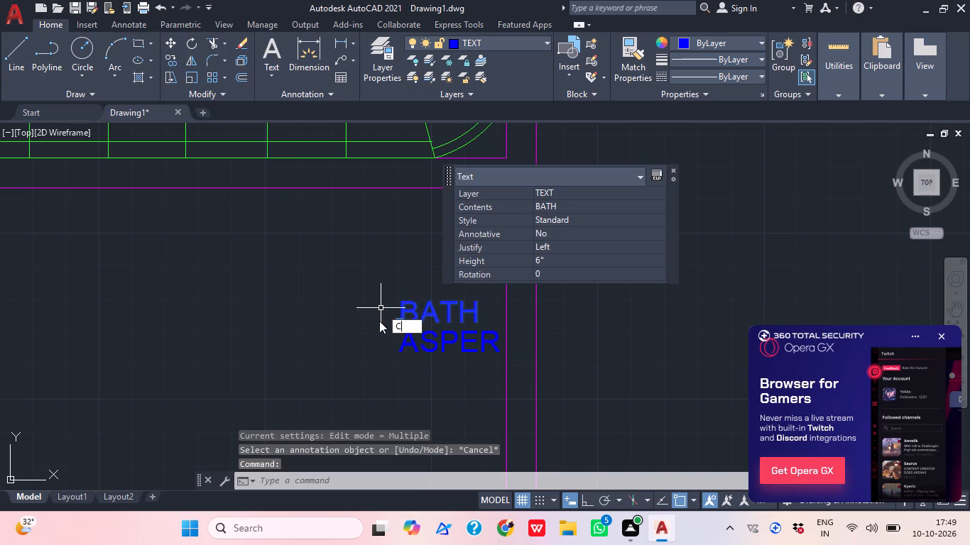
text(OP)
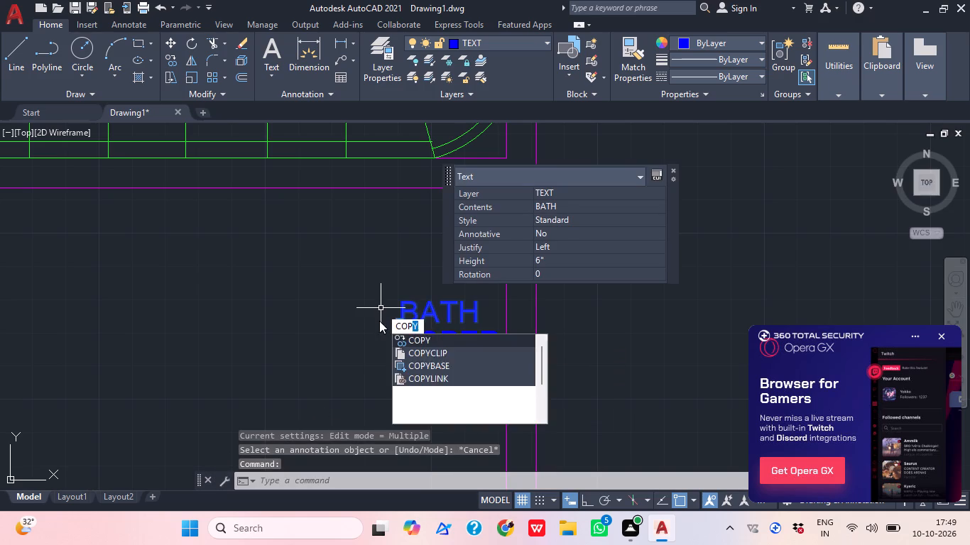
key(space)
click(401, 321)
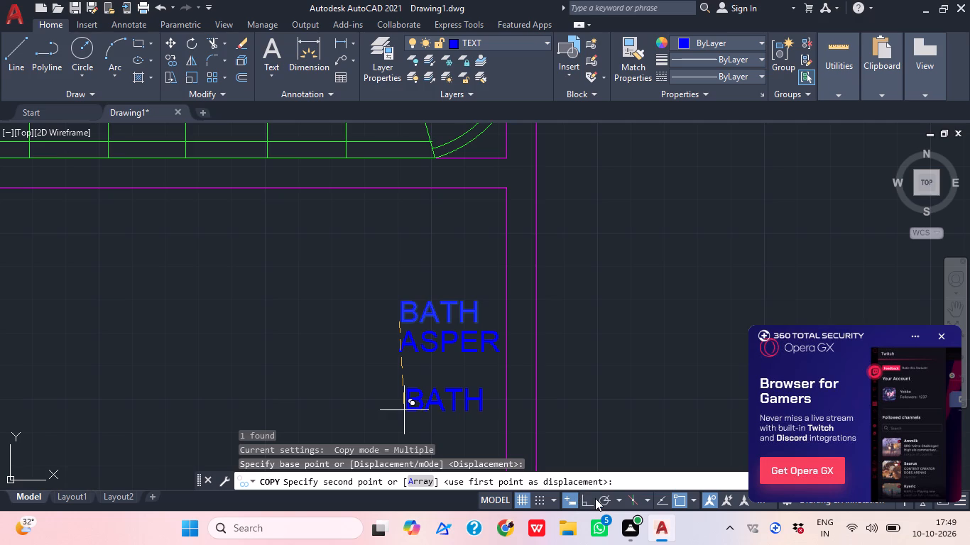
click(589, 502)
click(425, 390)
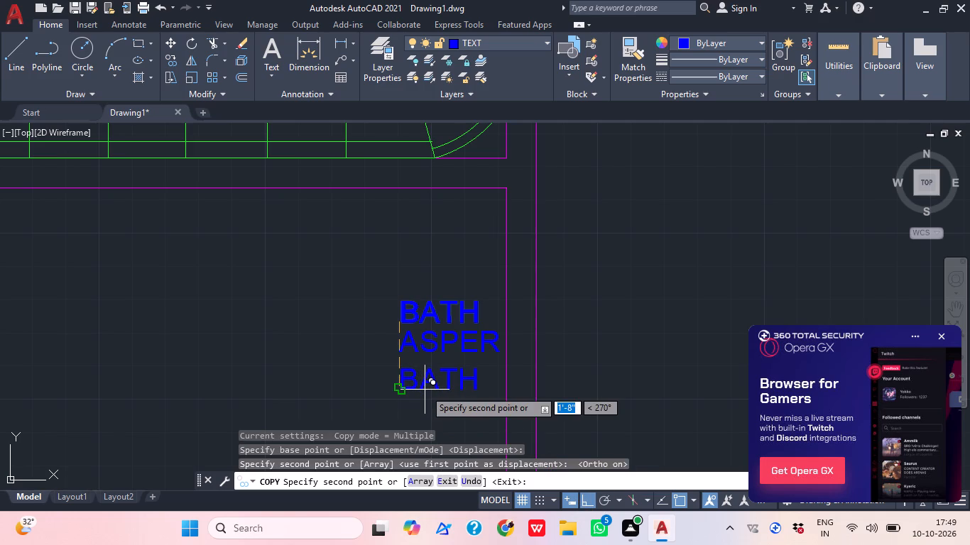
key(Escape)
Change the copied line below ASPER to SITE.
click(413, 390)
click(409, 389)
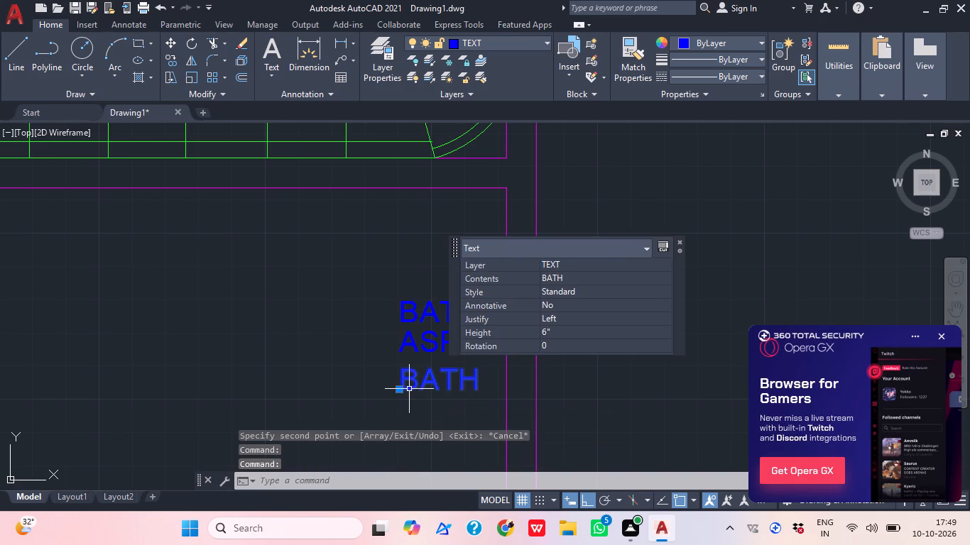
double_click(412, 377)
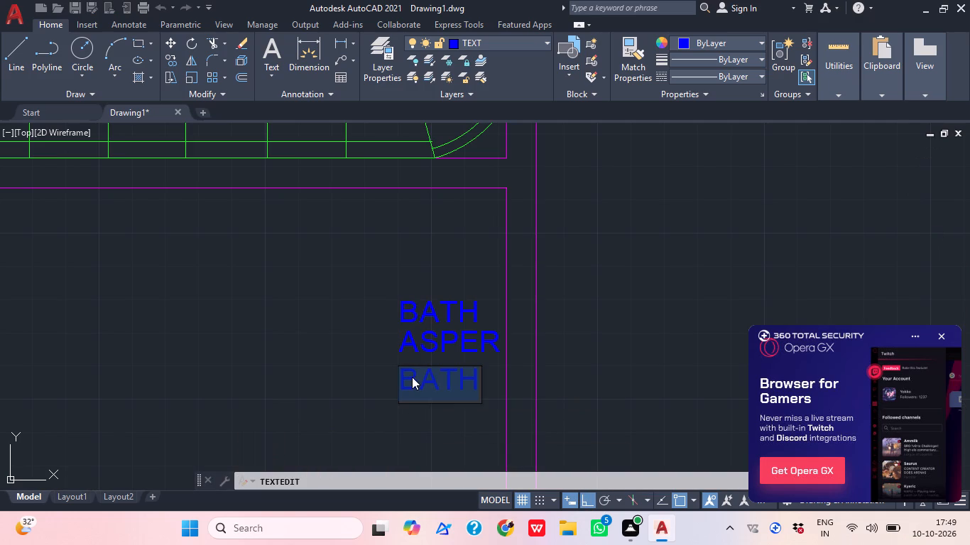
text(SITE)
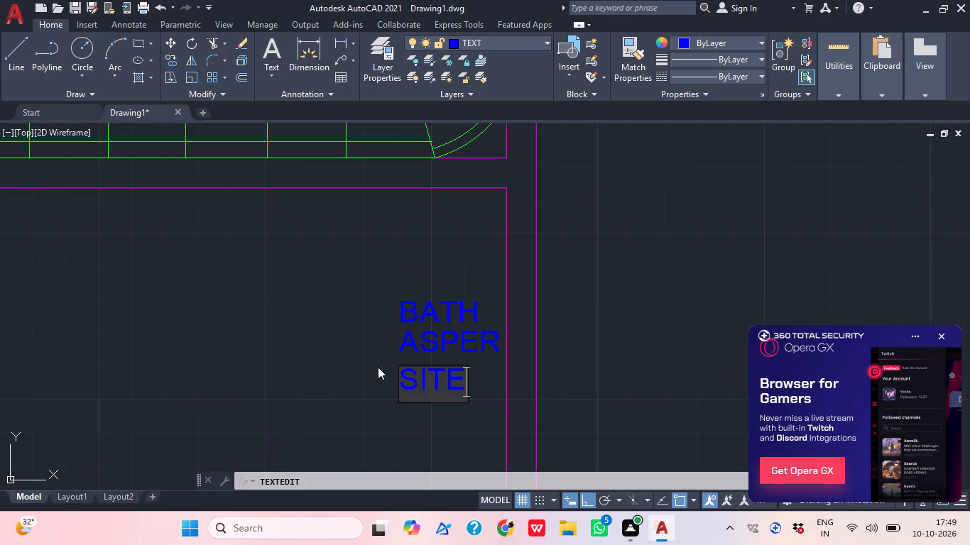
click(317, 358)
key(Escape)
Change the name line of the label beside the double door in the long south room to STAIR HALL.
scroll(481, 302, down, 3)
middle_drag(374, 475, 371, 390)
scroll(323, 348, up, 3)
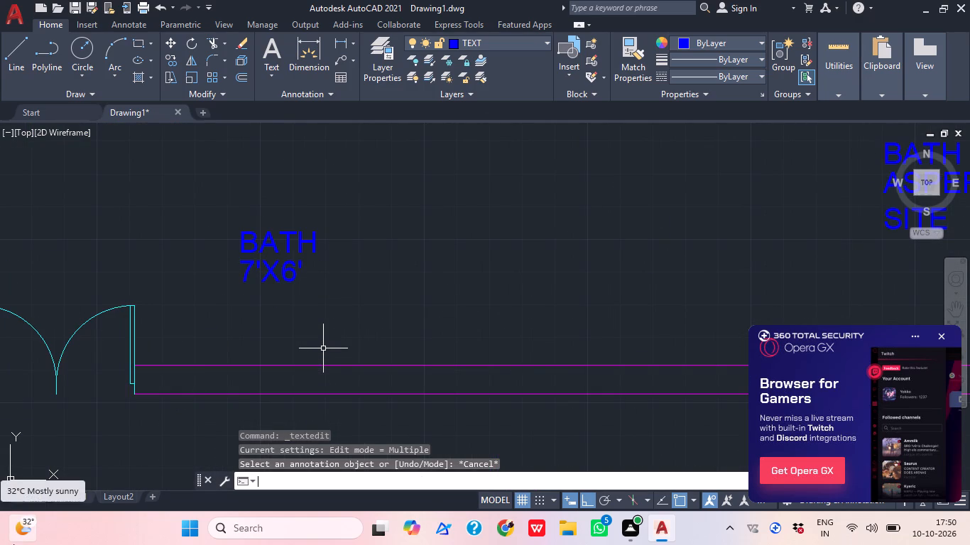
click(253, 243)
click(249, 241)
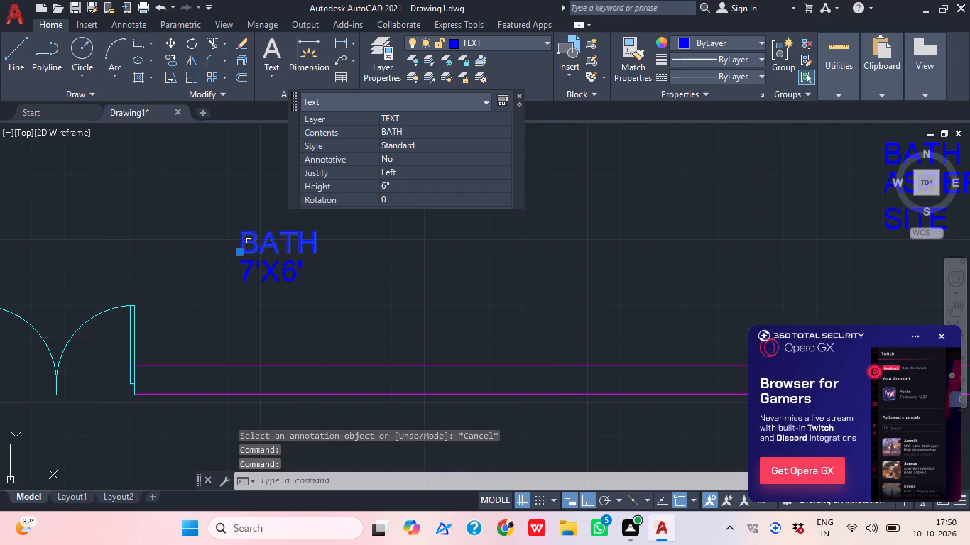
click(249, 241)
click(249, 246)
double_click(249, 246)
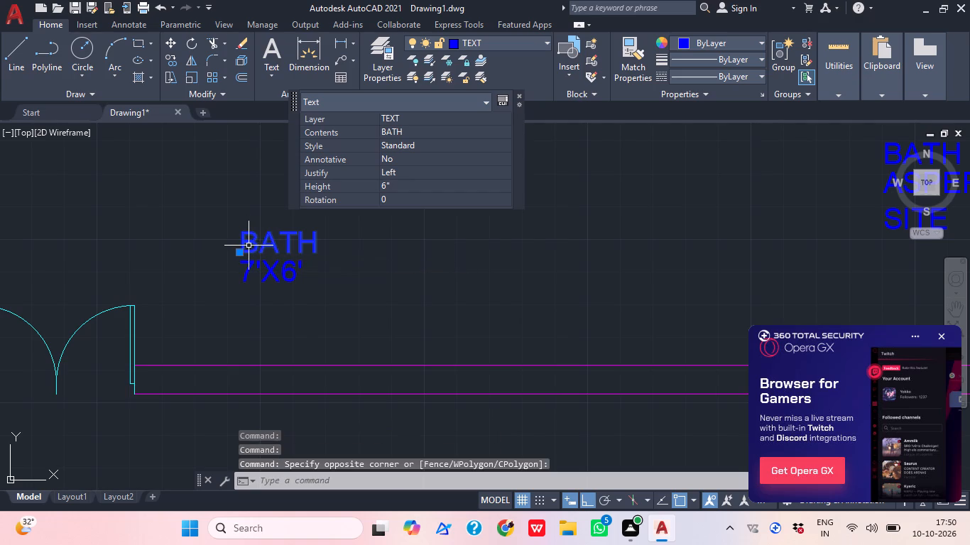
scroll(249, 246, up, 1)
double_click(241, 240)
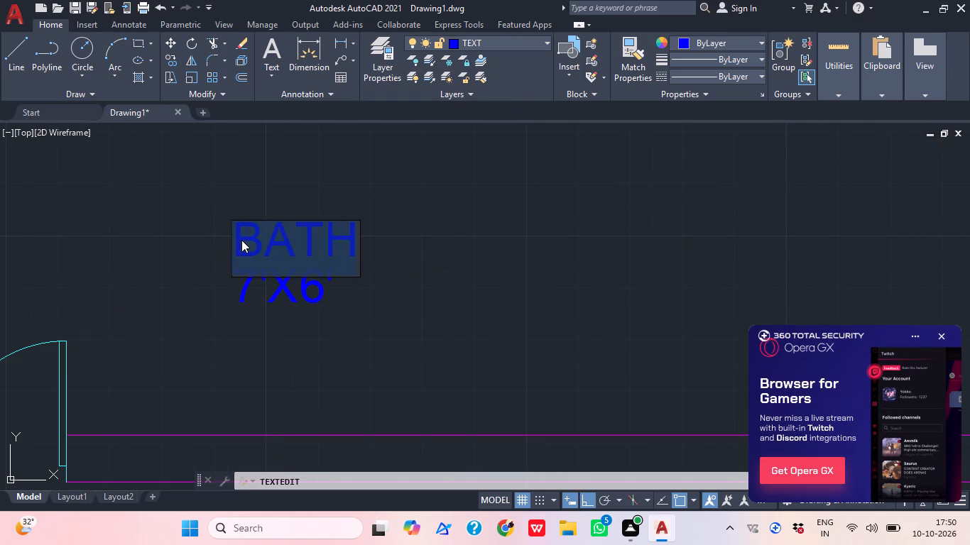
text(STAIR)
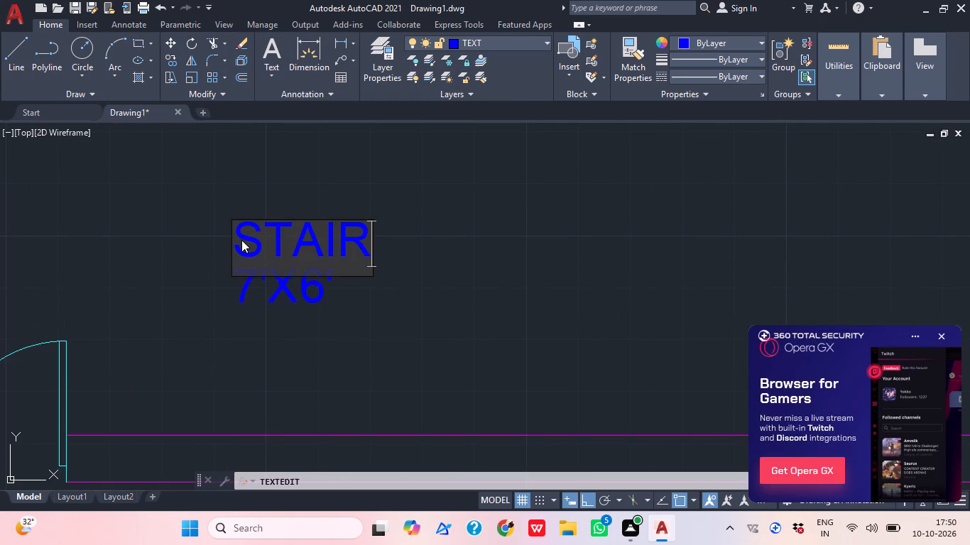
key(space)
text(HALL)
Change the size line of the STAIR HALL label to 26'4"X8'6".
drag(271, 288, 278, 292)
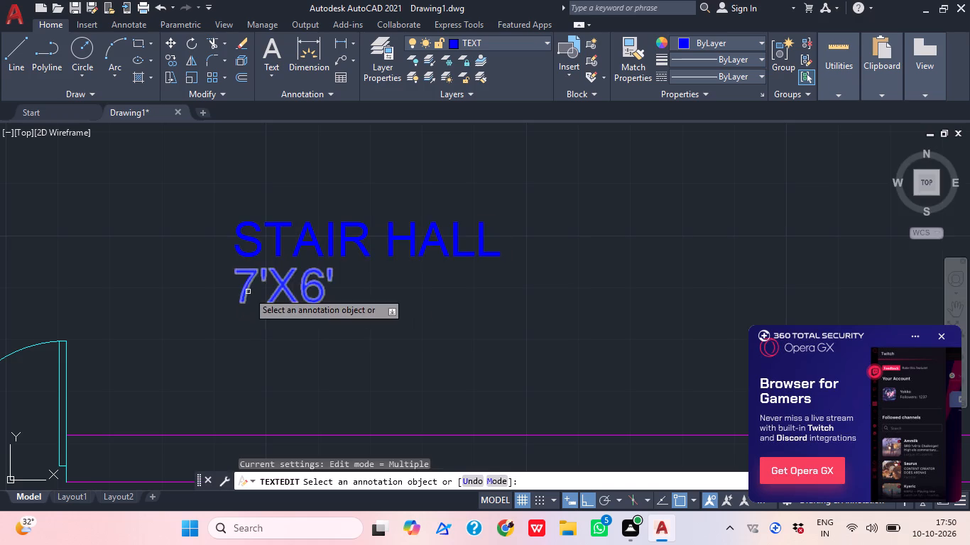
click(248, 292)
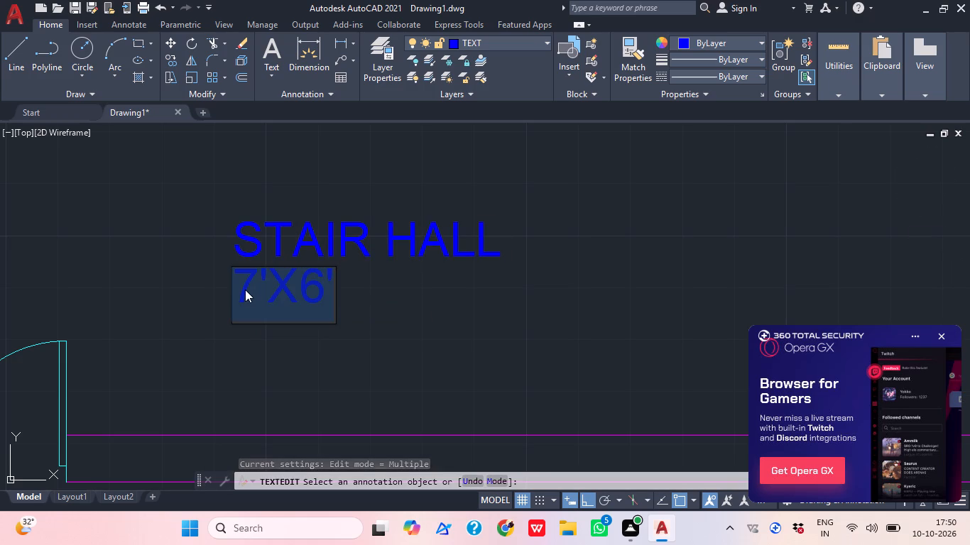
text(26'4")
key(x)
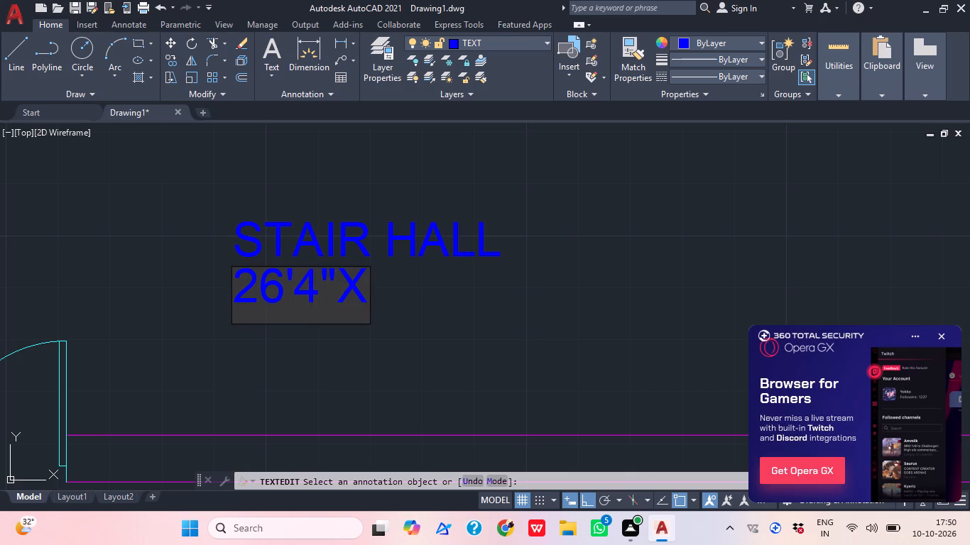
text(8'6")
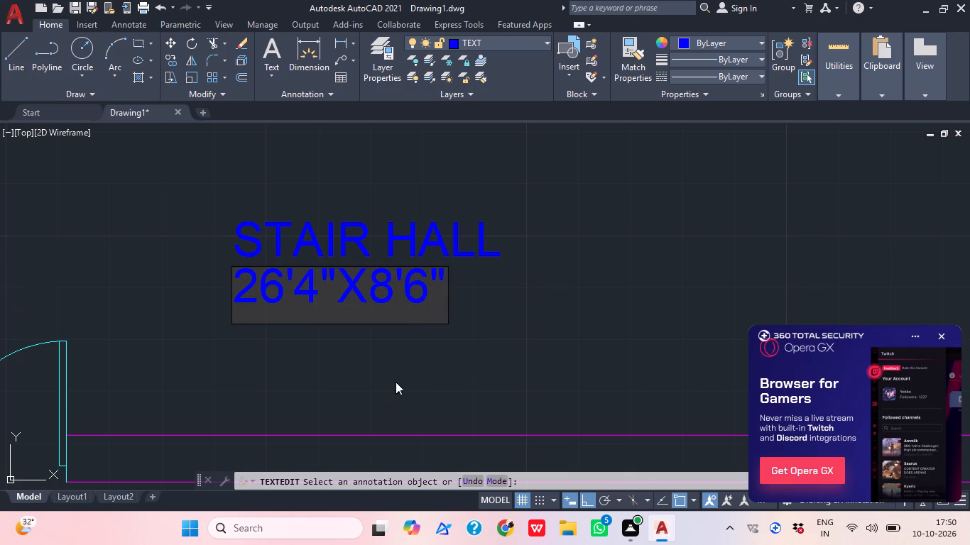
click(396, 382)
key(Escape)
Change the name line of the BATH label in the sofa room west of the stair hall to DRAWINGROOM.
scroll(344, 272, down, 2)
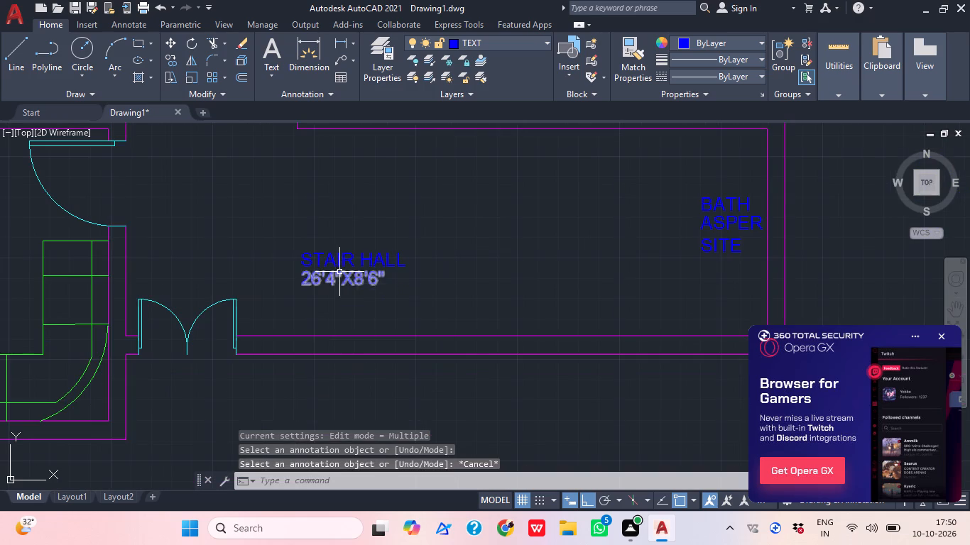
scroll(339, 272, down, 1)
middle_drag(217, 307, 427, 312)
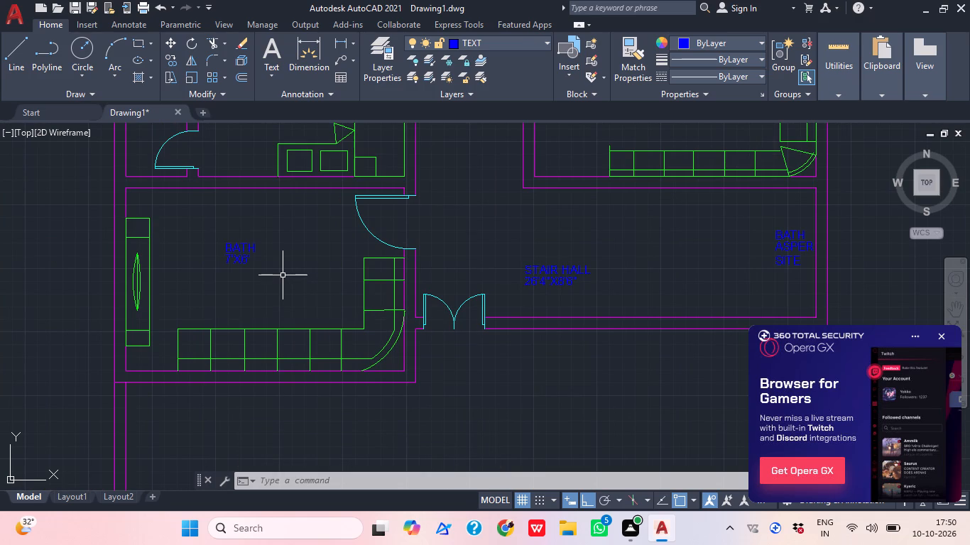
scroll(283, 275, down, 1)
scroll(276, 267, up, 2)
double_click(203, 246)
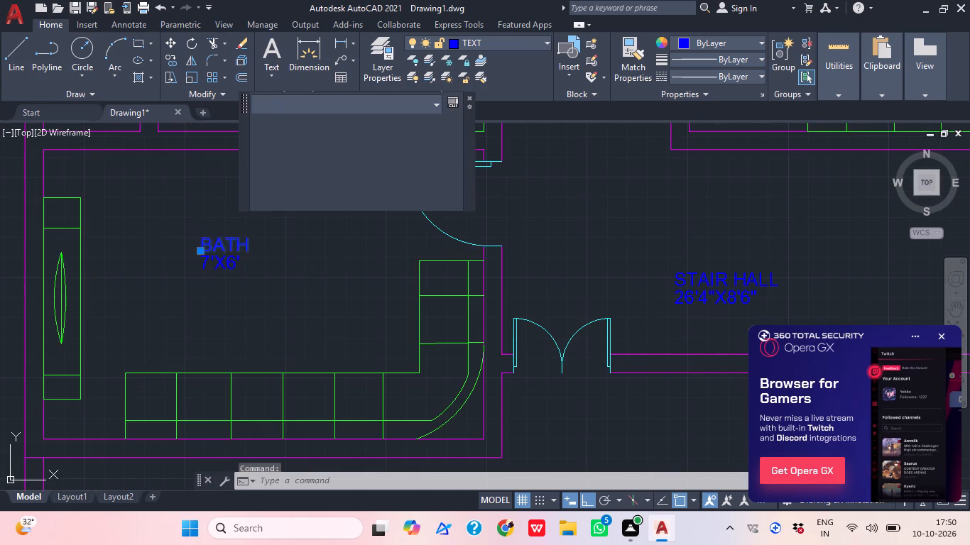
text(DRAWIJ)
key(BackSpace)
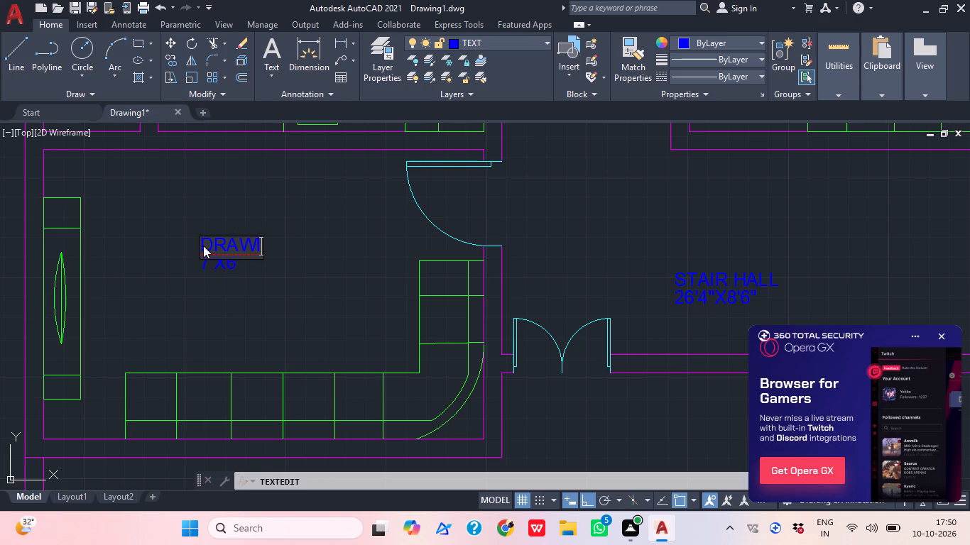
text(NG)
text(ROOM)
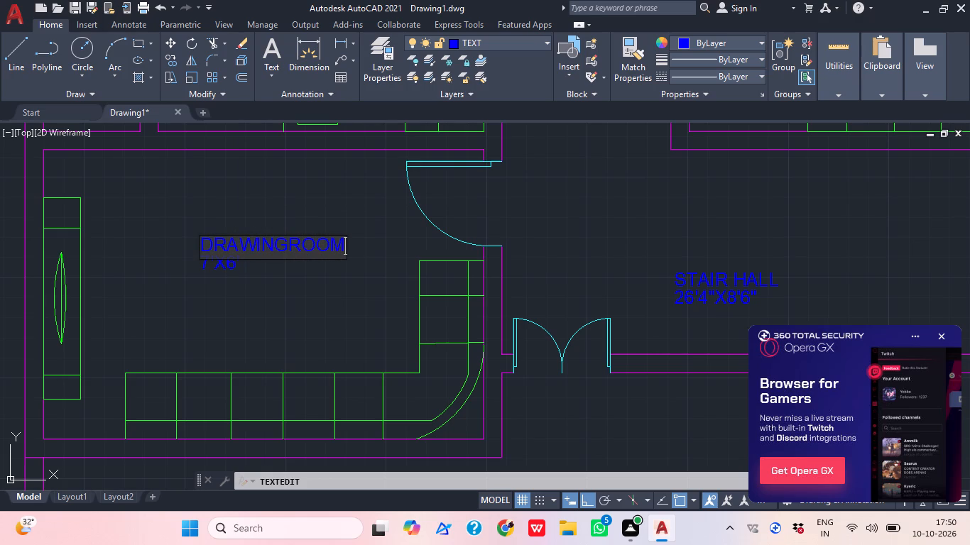
scroll(214, 258, up, 2)
click(193, 275)
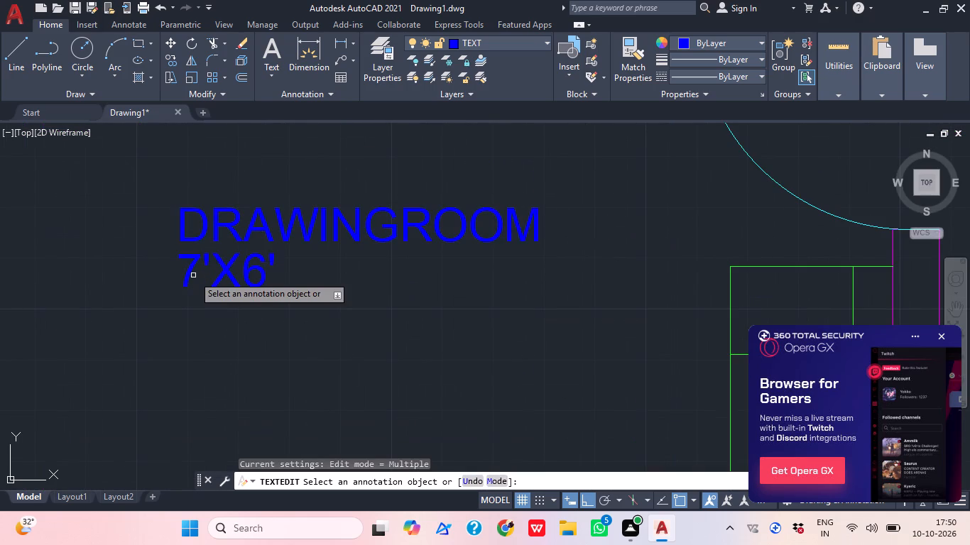
Change the size line of the DRAWINGROOM label to 17'9"X12'0".
click(193, 275)
click(191, 275)
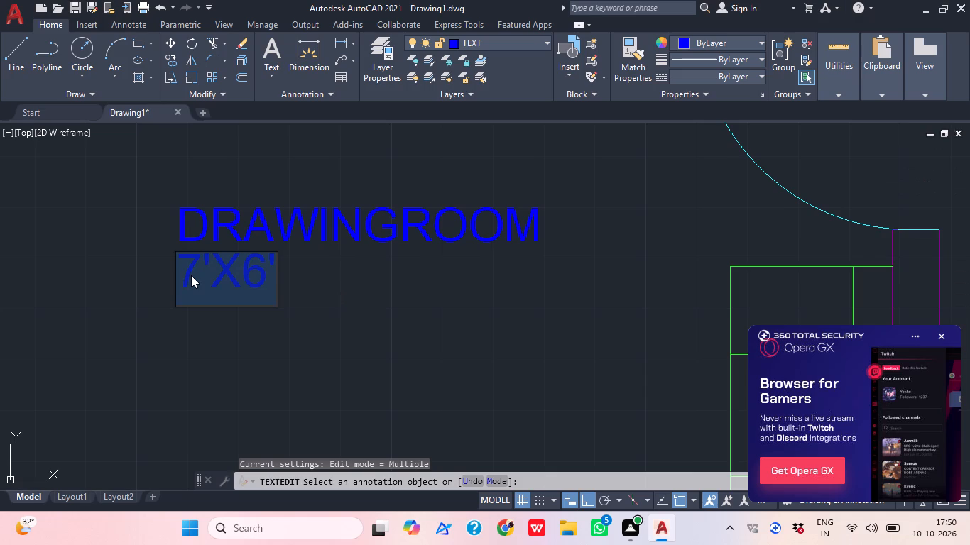
key(1)
text(7'9)
text("X)
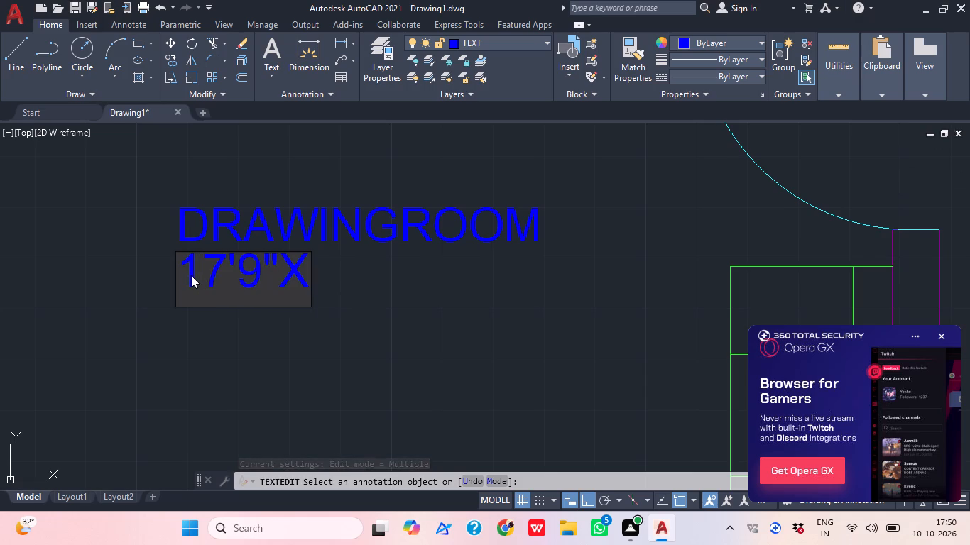
text(12'0")
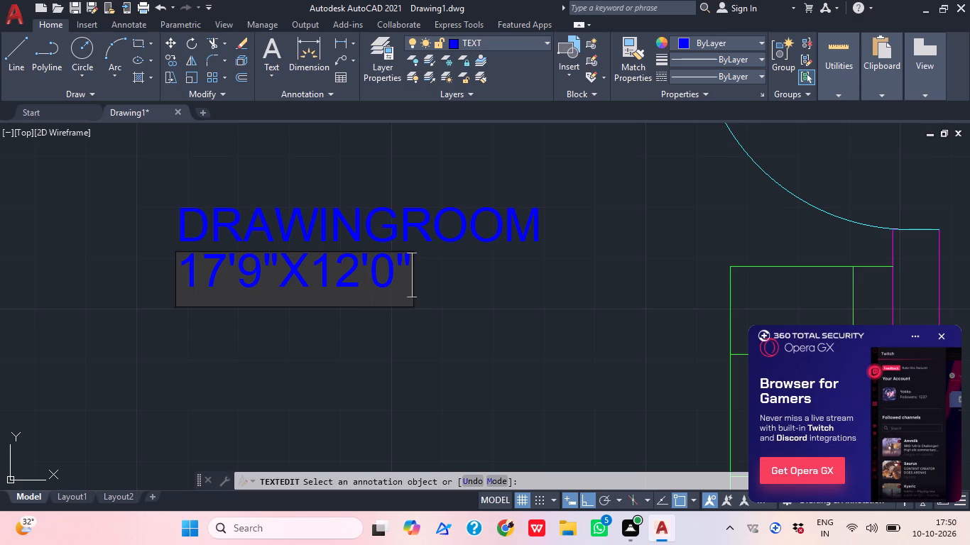
click(537, 365)
key(Escape)
With Ortho off, copy the two-line BATH 7'X6' label from the room above DRAWINGROOM into the small adjoining room to its southwest.
scroll(387, 305, down, 2)
middle_drag(417, 275, 308, 395)
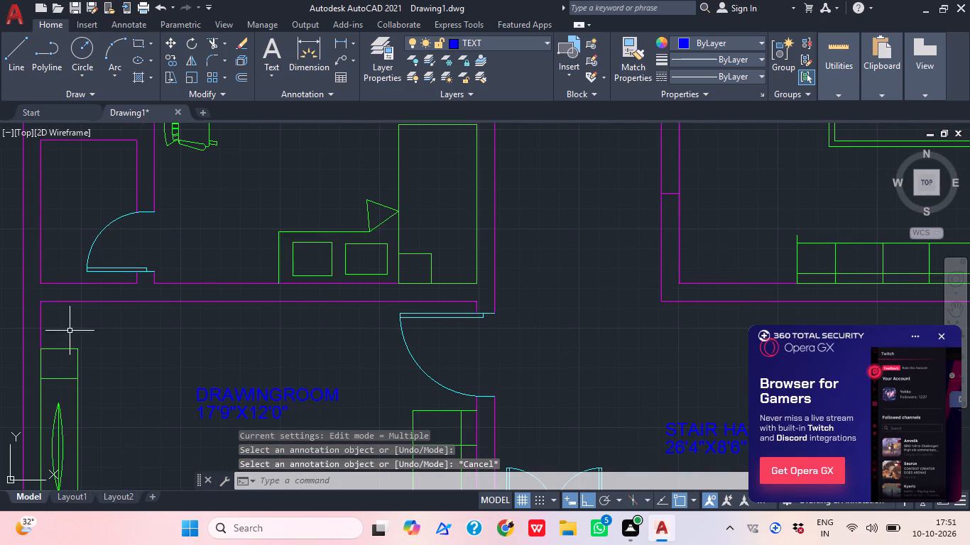
middle_drag(186, 346, 233, 383)
middle_drag(200, 283, 259, 422)
drag(398, 275, 403, 267)
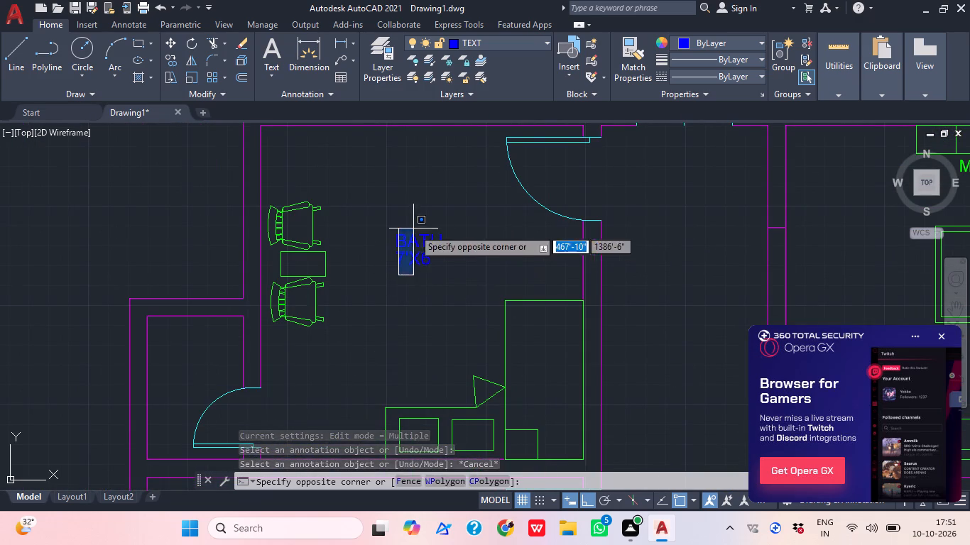
click(397, 214)
click(430, 216)
click(429, 242)
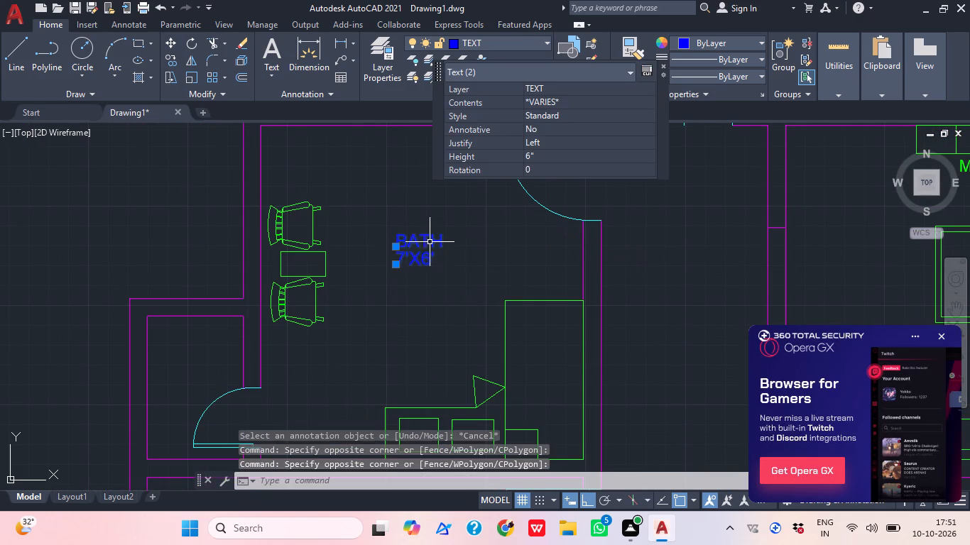
drag(468, 258, 452, 253)
click(419, 231)
key(c)
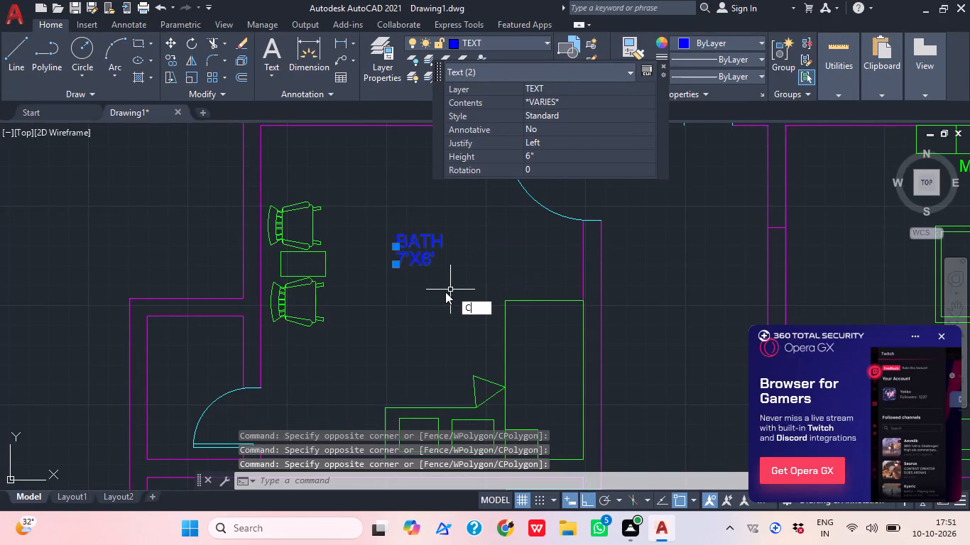
text(O)
key(space)
click(426, 261)
middle_drag(367, 342, 393, 320)
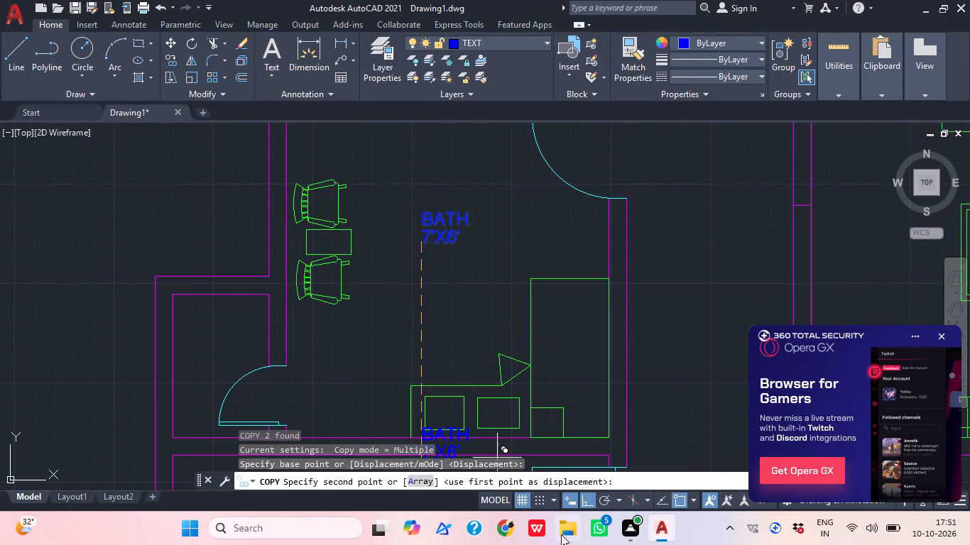
click(591, 500)
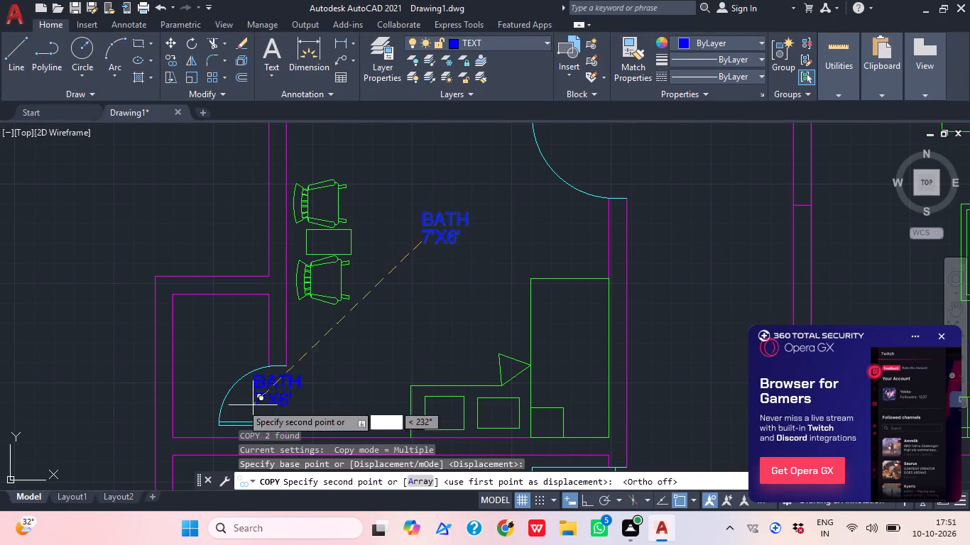
click(194, 348)
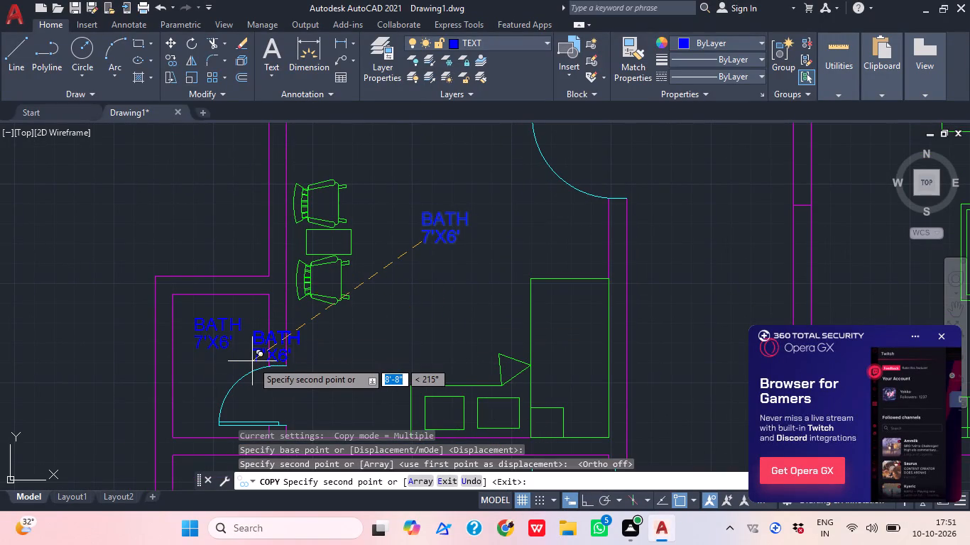
key(Escape)
Change the size line of the copied BATH label in the small room to 4'X6'.
scroll(165, 361, up, 1)
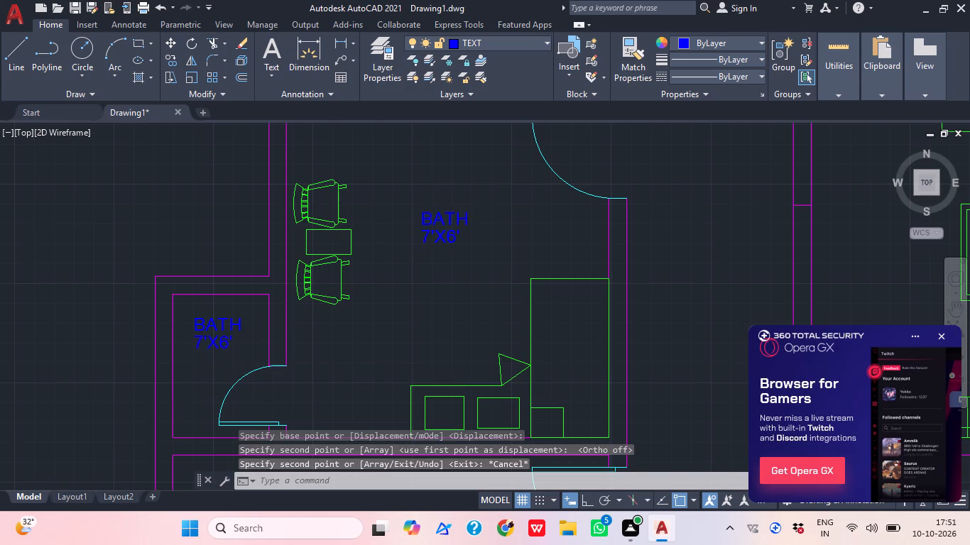
click(211, 332)
double_click(216, 330)
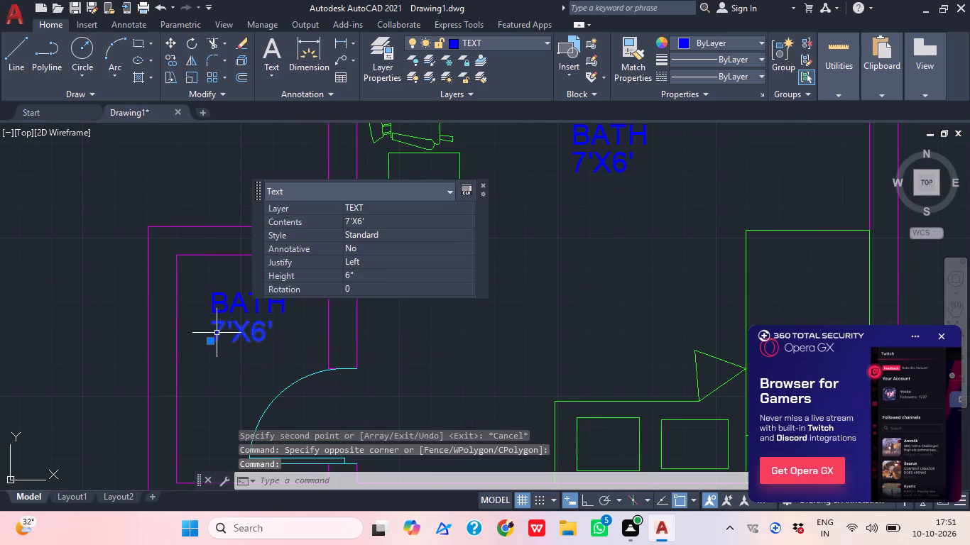
click(237, 326)
click(233, 327)
scroll(240, 326, up, 4)
double_click(241, 336)
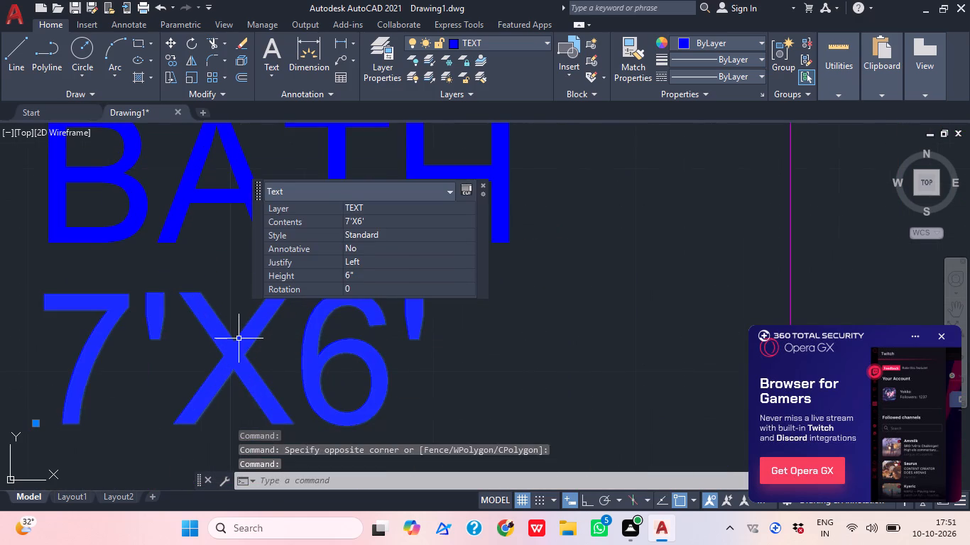
triple_click(250, 362)
click(153, 370)
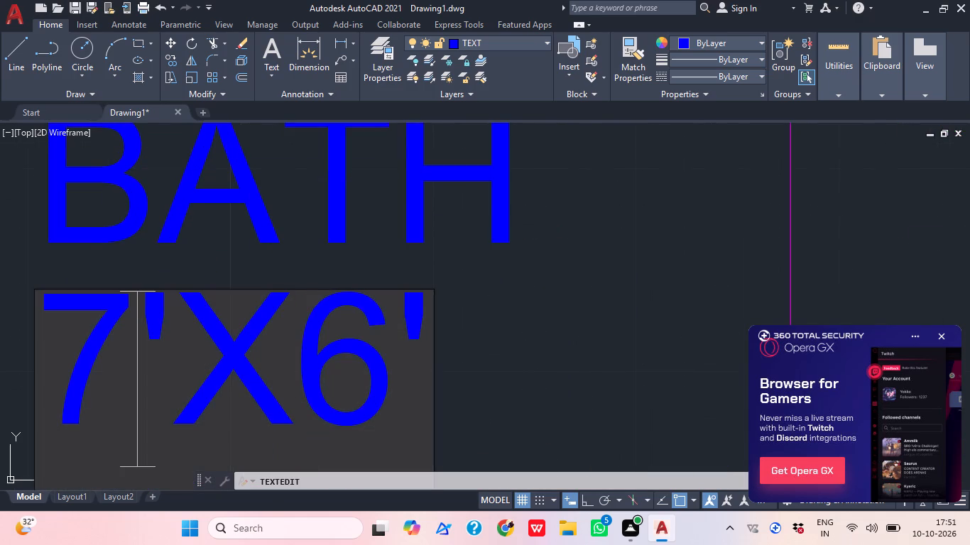
key(BackSpace)
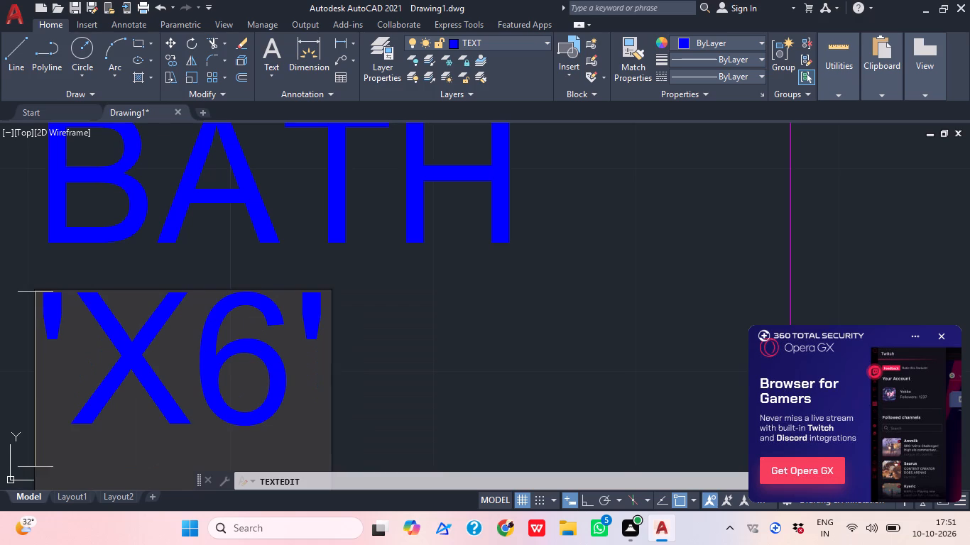
key(4)
scroll(378, 328, down, 1)
click(448, 332)
key(Escape)
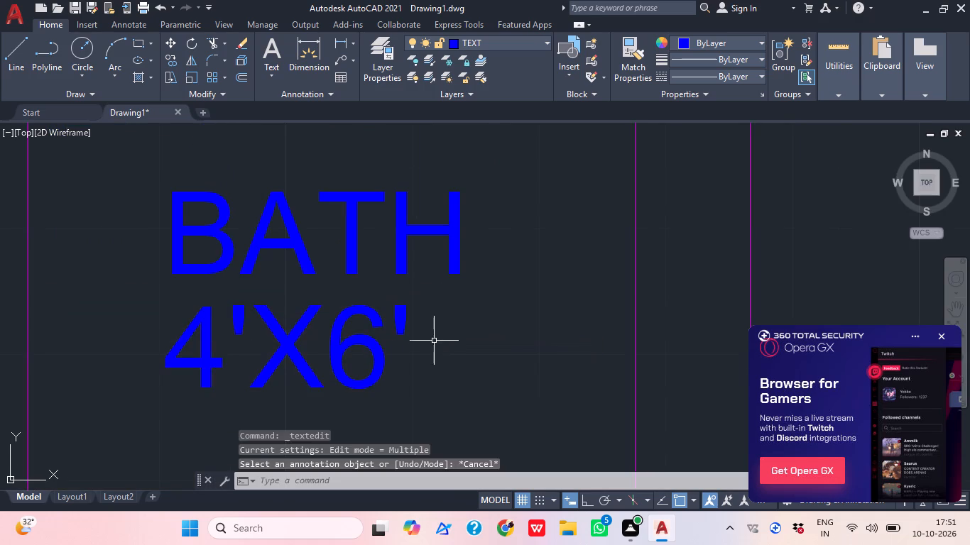
Change the name line of the 7'X6' label in the larger room with the chairs to BED ROOM.
scroll(408, 359, down, 2)
middle_drag(396, 378, 328, 409)
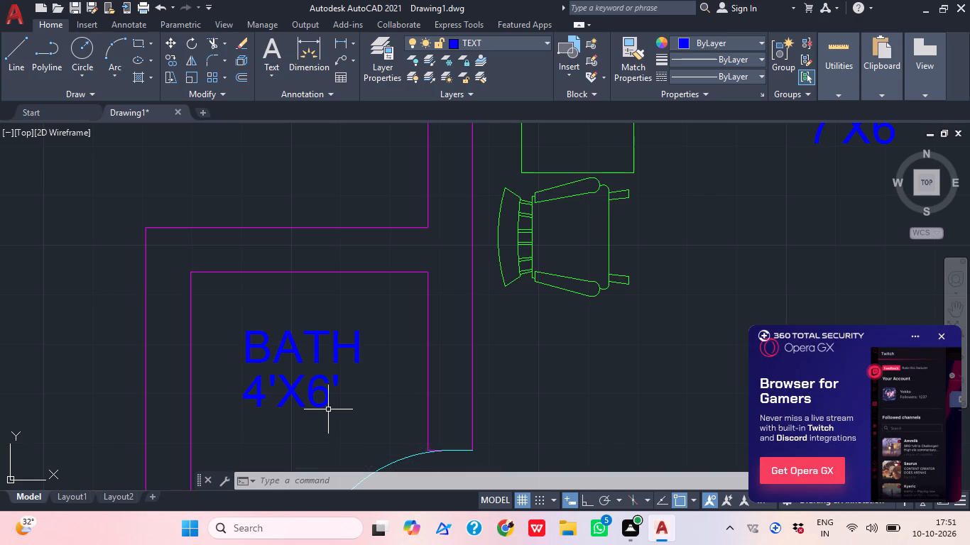
scroll(571, 338, down, 1)
middle_drag(565, 345, 295, 434)
scroll(484, 280, up, 3)
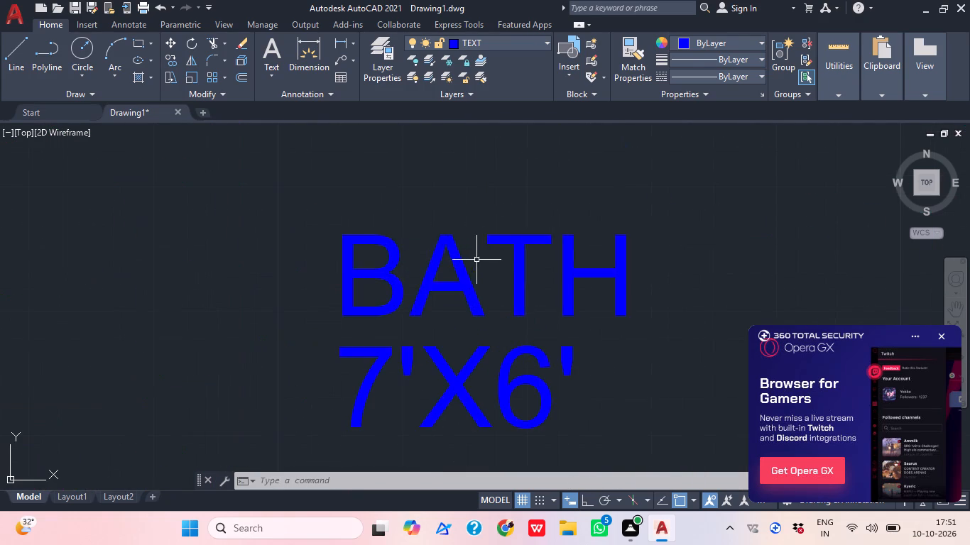
double_click(457, 265)
double_click(437, 274)
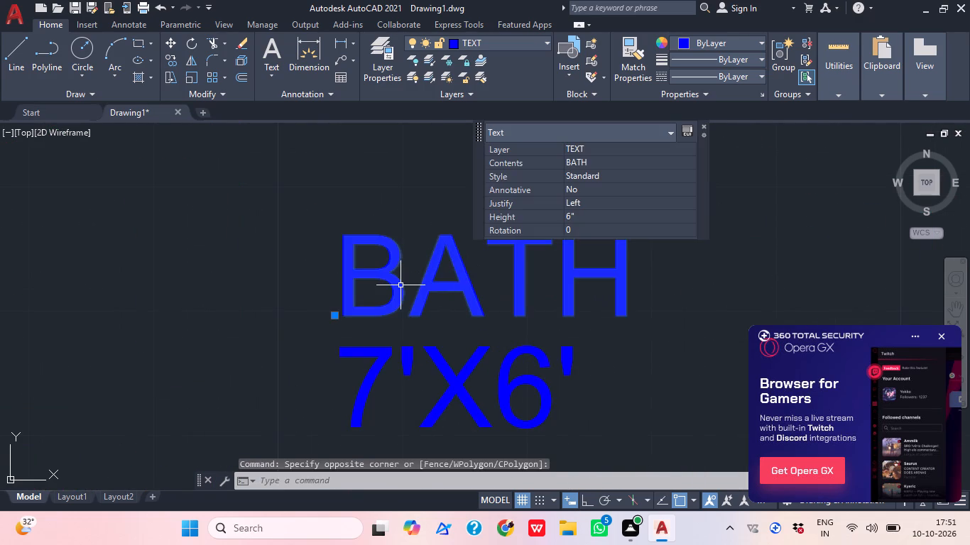
double_click(399, 285)
double_click(399, 285)
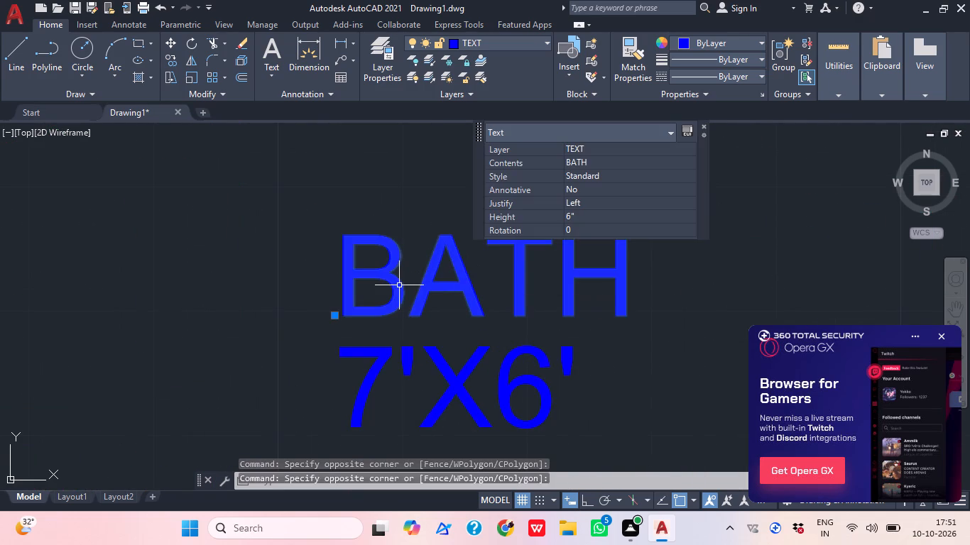
double_click(398, 286)
scroll(392, 282, up, 2)
click(367, 282)
click(357, 279)
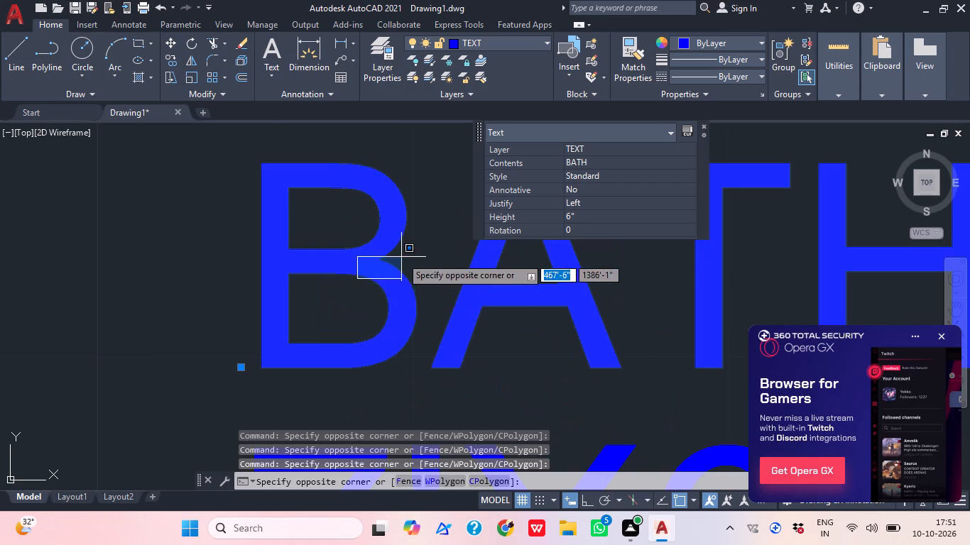
click(401, 255)
click(350, 270)
key(Escape)
click(384, 269)
click(379, 270)
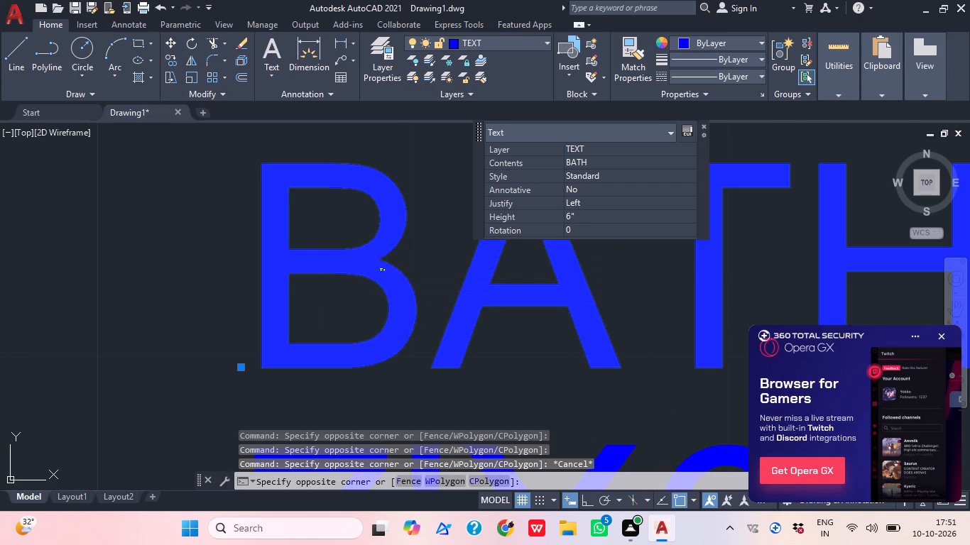
double_click(379, 270)
triple_click(380, 270)
scroll(380, 270, down, 4)
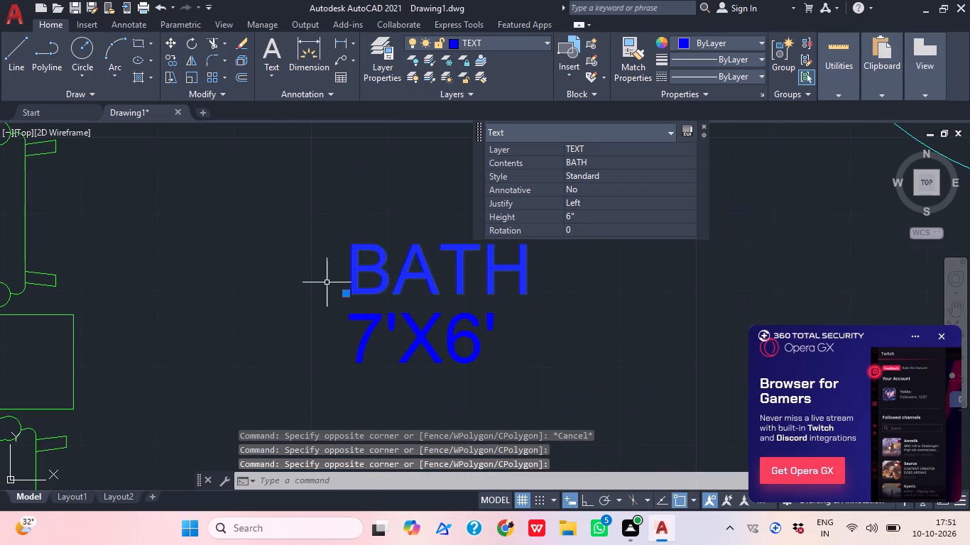
click(327, 282)
click(445, 285)
click(462, 263)
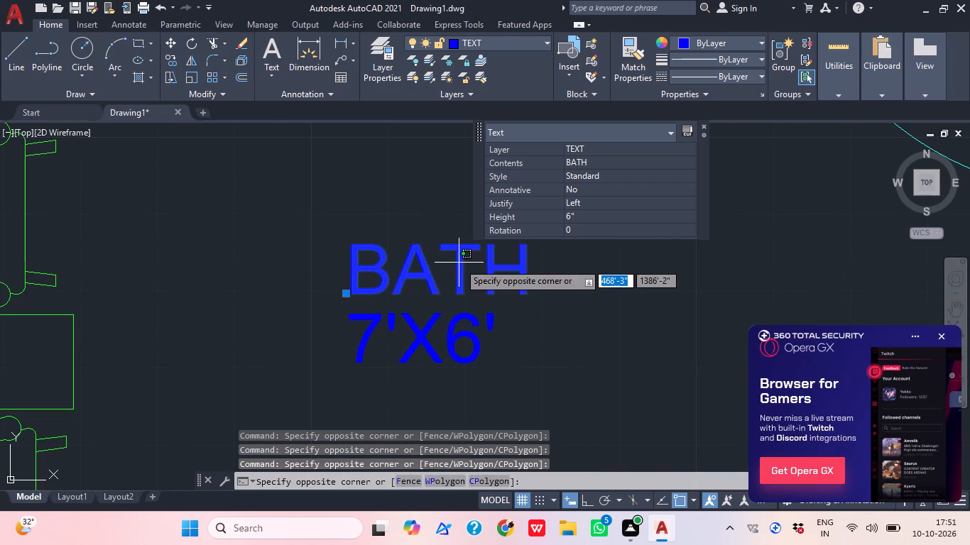
double_click(458, 261)
double_click(394, 280)
triple_click(373, 277)
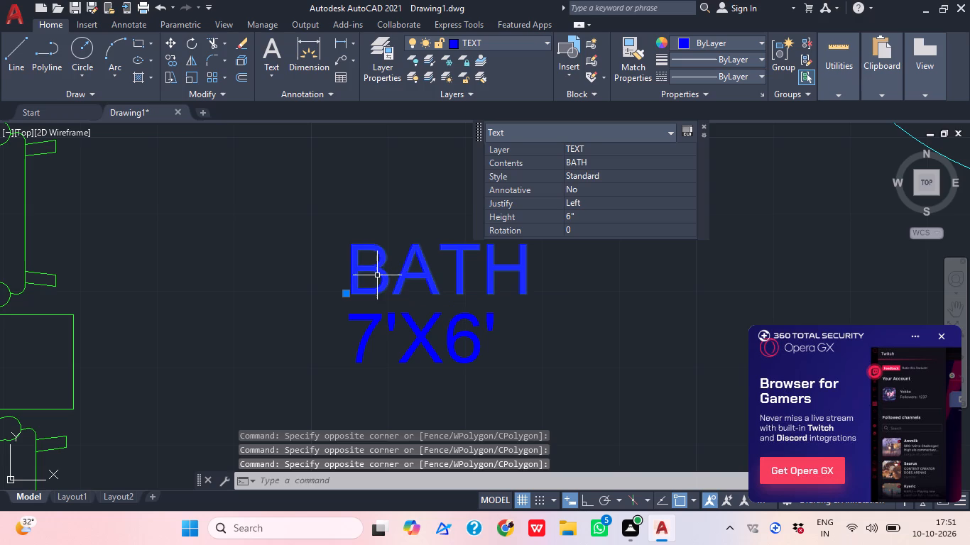
double_click(374, 272)
key(b)
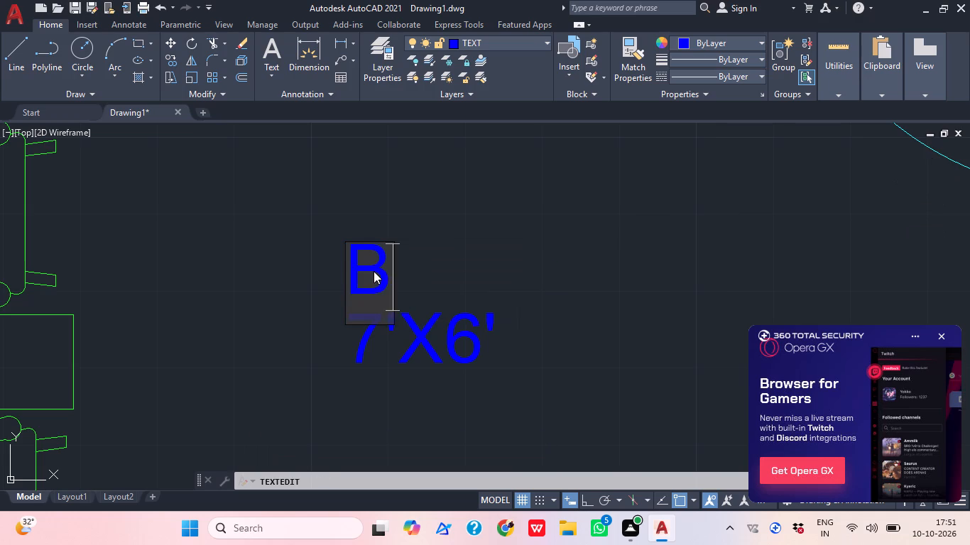
text(ED)
key(space)
text(RO)
text(OM)
click(356, 369)
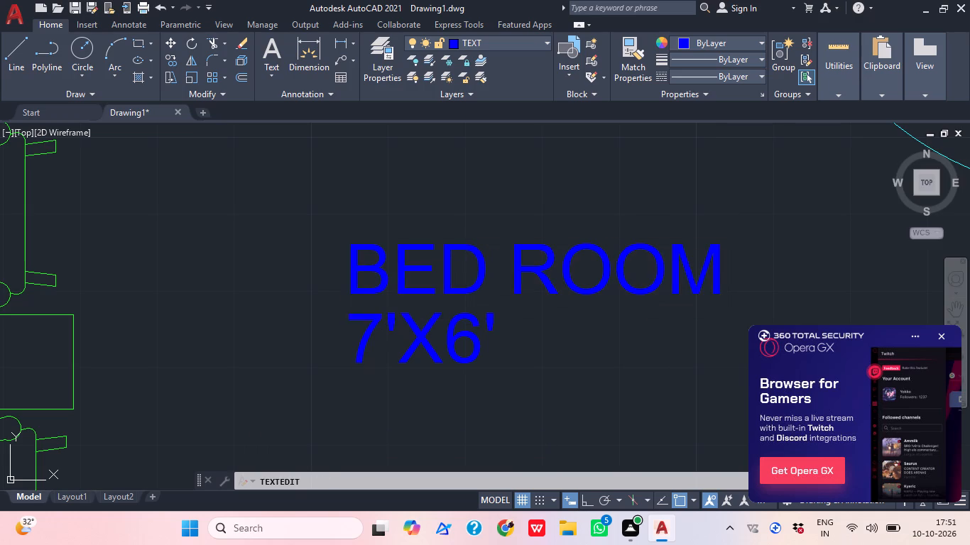
Change the size line of the BED ROOM label in the room with the chairs to 13'X13'12".
click(367, 345)
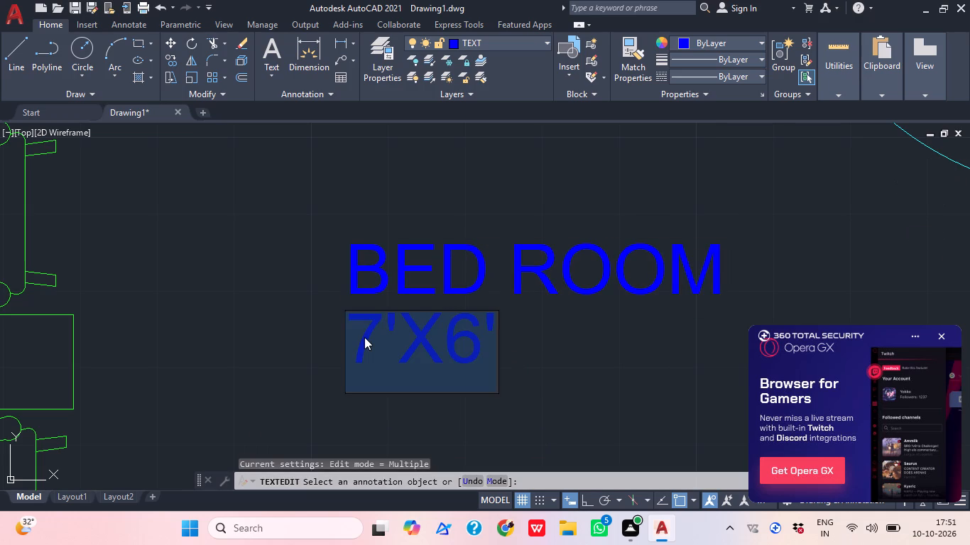
text(13'XQ)
key(BackSpace)
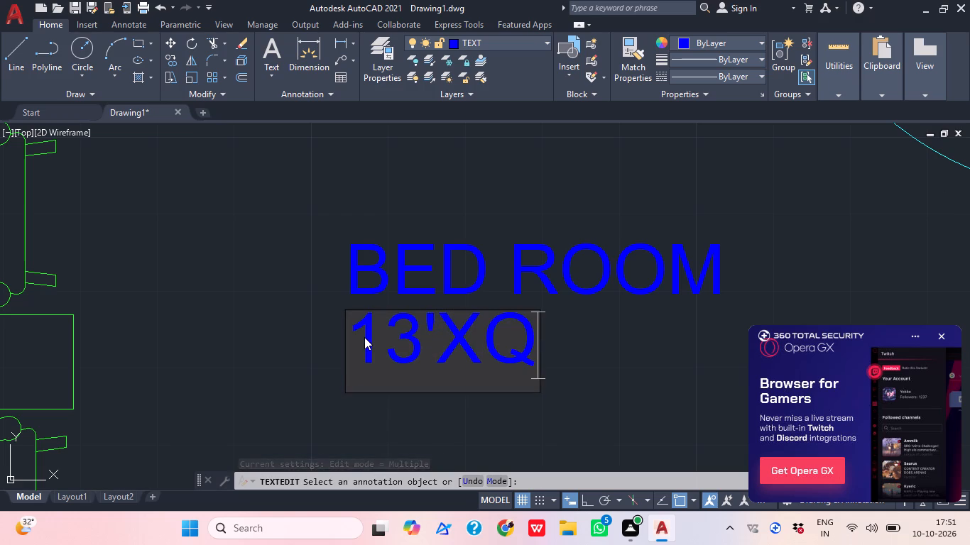
text(13')
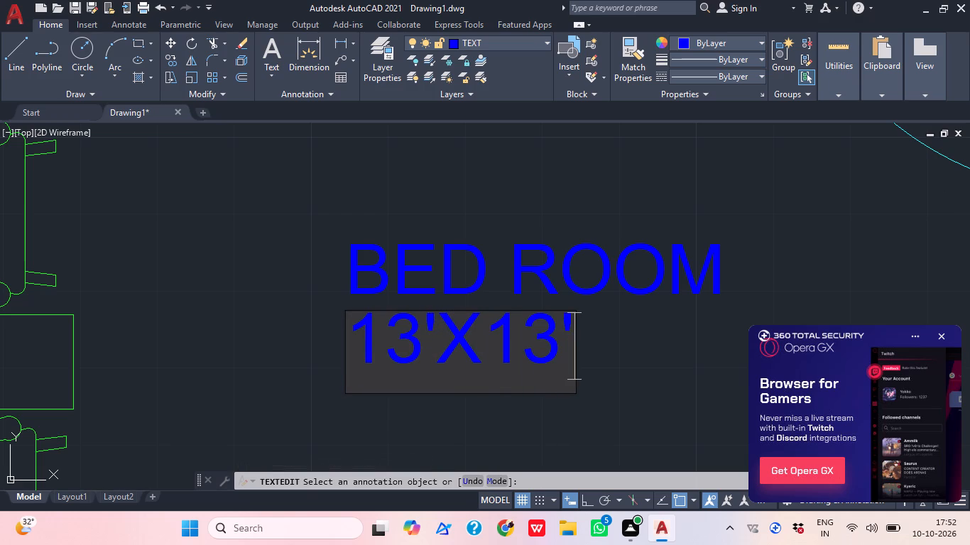
text(12)
key(shift+quotedbl)
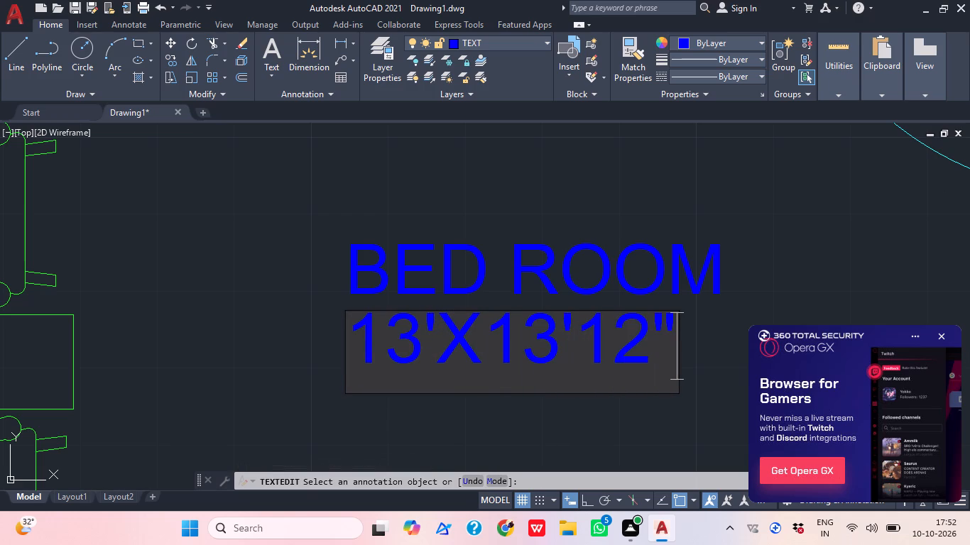
click(202, 326)
key(Escape)
Dismiss the advertisement pop-up covering part of the drawing.
scroll(314, 307, down, 2)
middle_drag(454, 334, 439, 352)
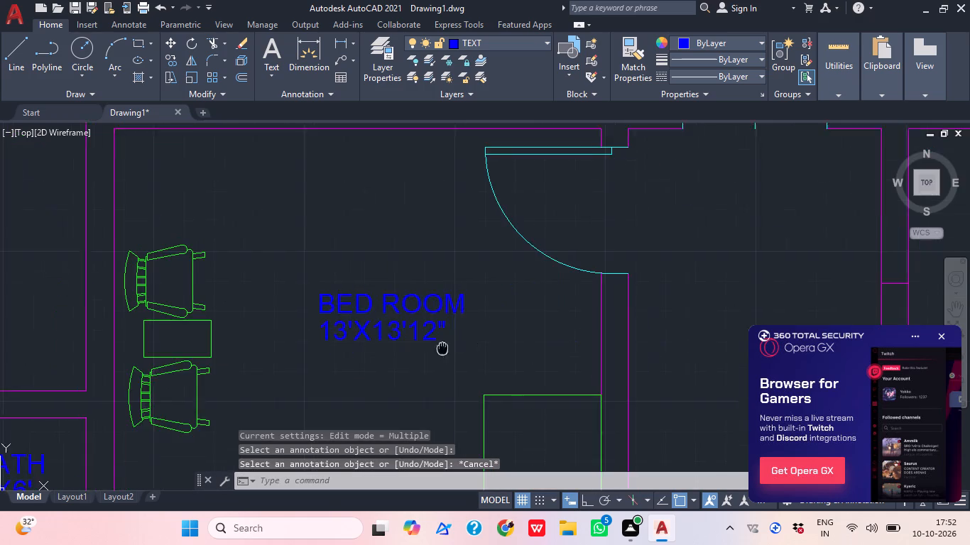
middle_drag(439, 352, 377, 387)
scroll(371, 334, down, 1)
middle_drag(386, 329, 421, 336)
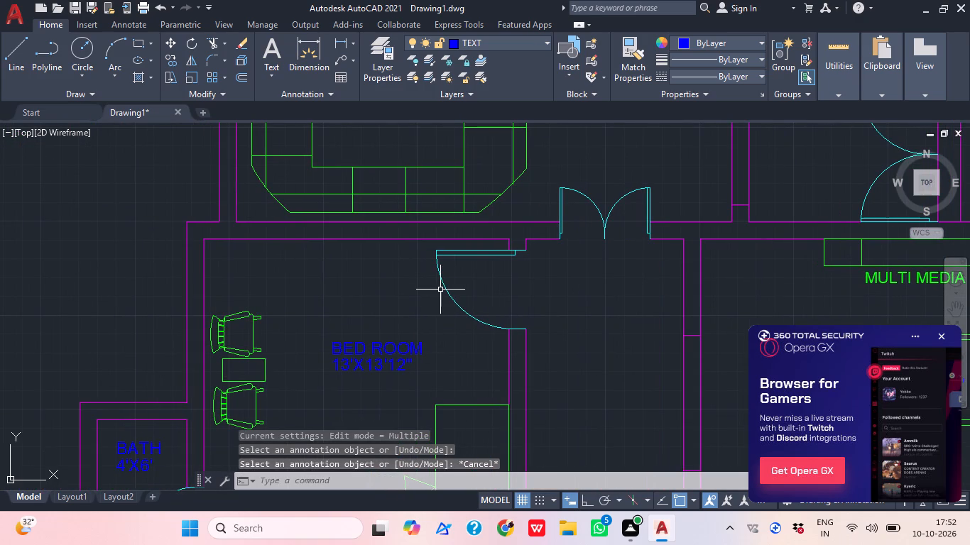
scroll(425, 283, down, 1)
middle_drag(394, 338, 410, 380)
scroll(416, 307, down, 1)
middle_drag(416, 307, 429, 373)
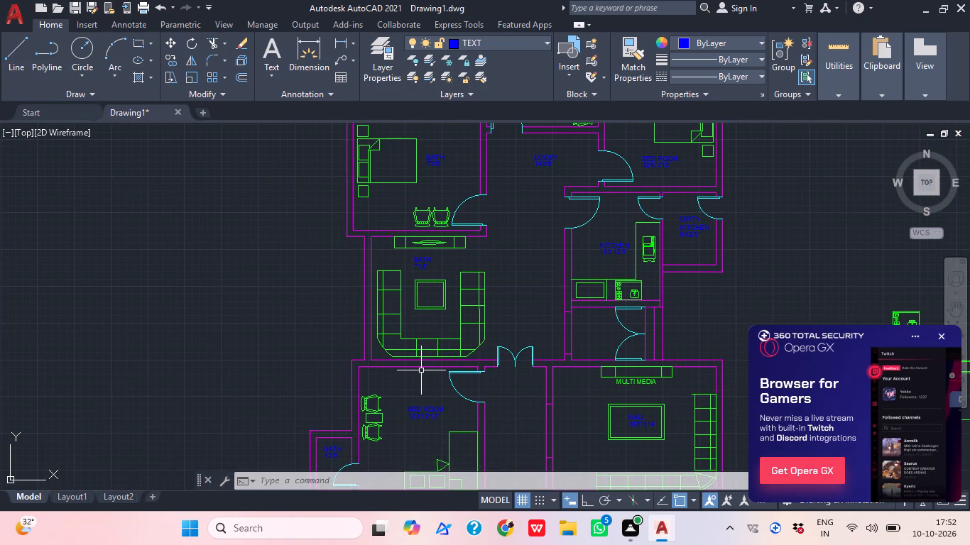
click(941, 338)
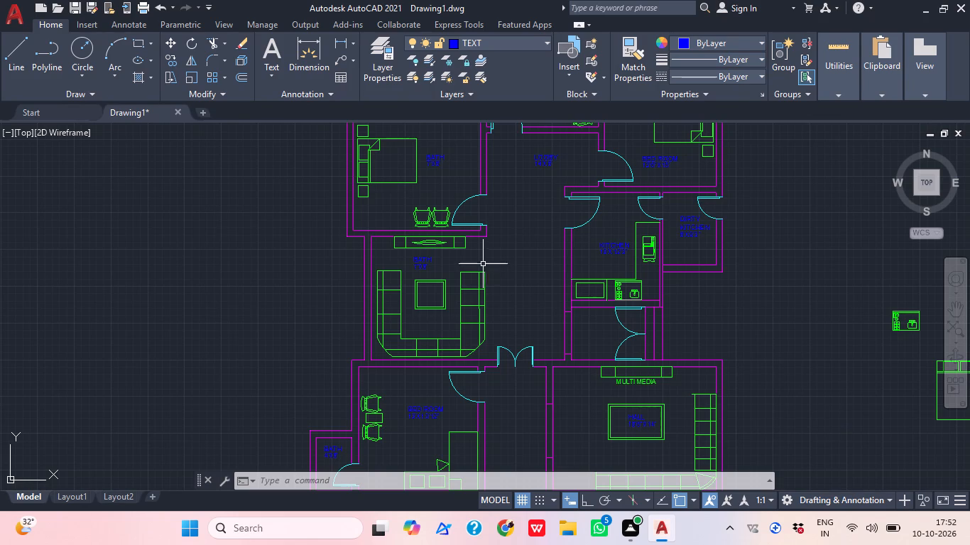
Change the BATH 7'X6' label in the sofa room below the TV unit to T.V LOUNGE with size 22'4"X14'.
scroll(448, 289, up, 3)
middle_drag(442, 359, 484, 457)
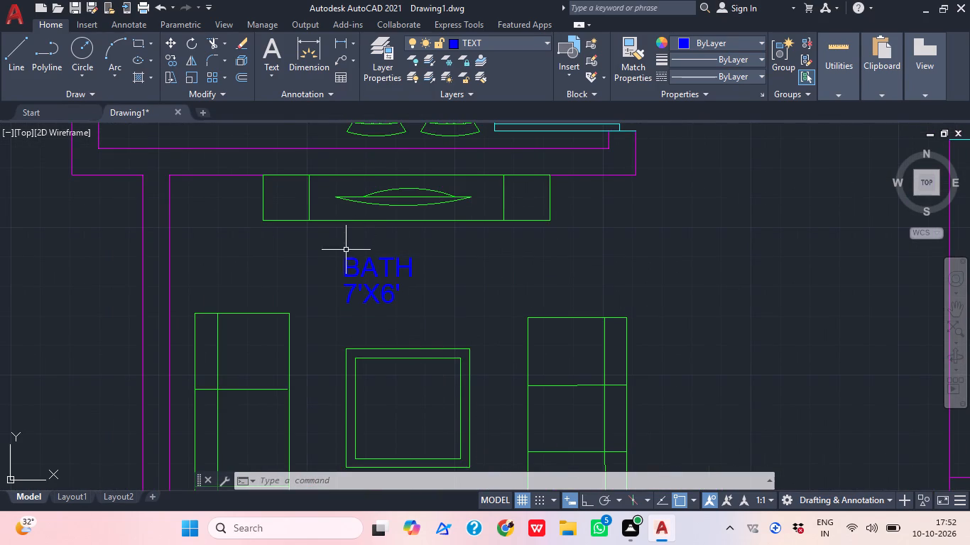
scroll(342, 254, up, 2)
double_click(368, 267)
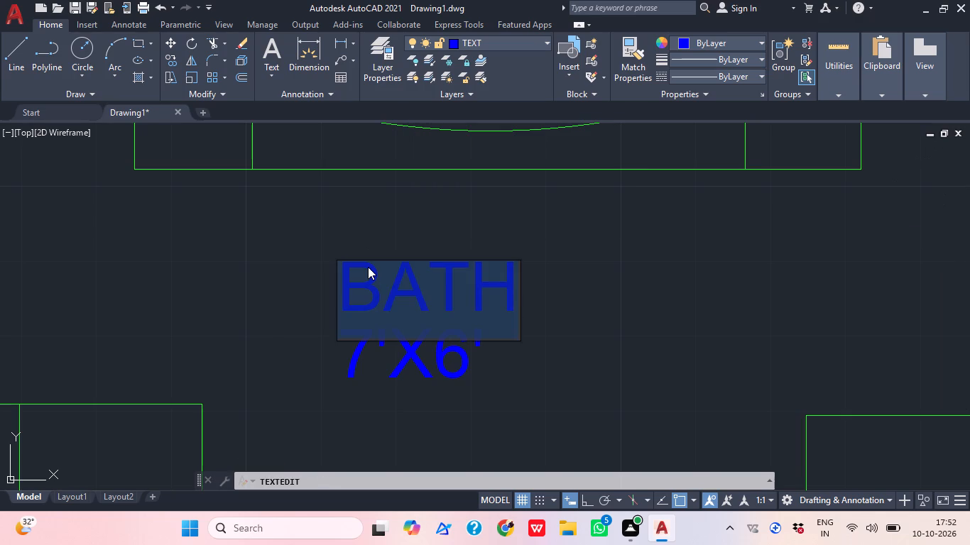
text(T.)
text(V)
key(space)
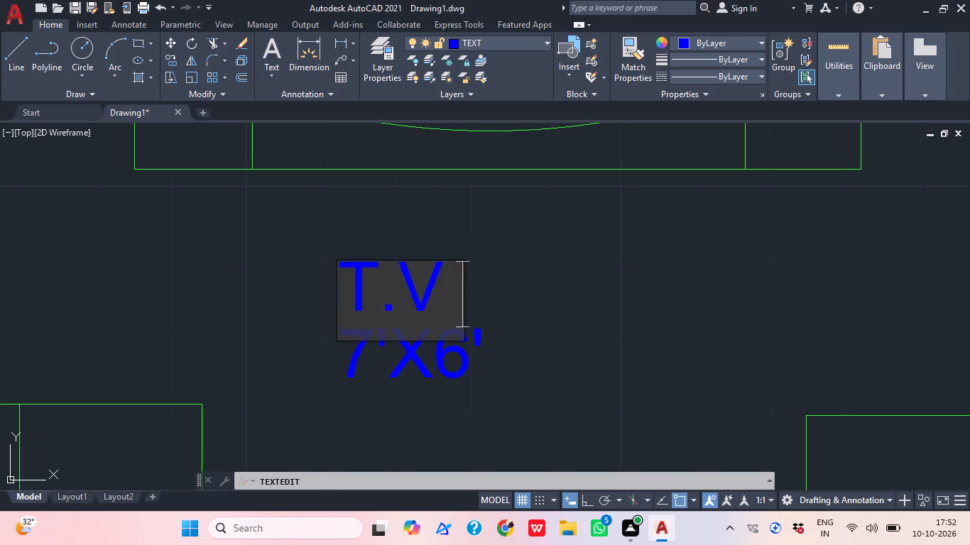
text(LOUNGE)
click(365, 365)
click(354, 357)
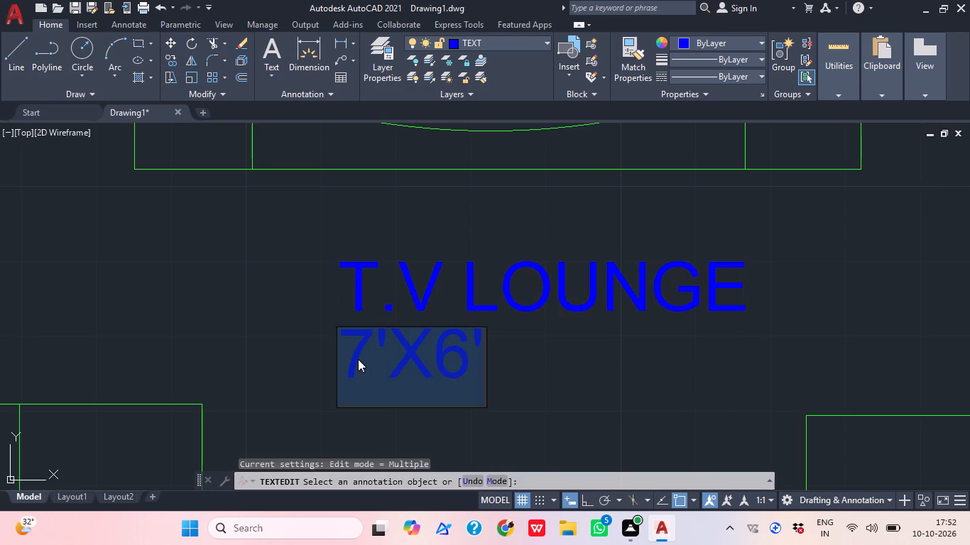
text(22')
key(4)
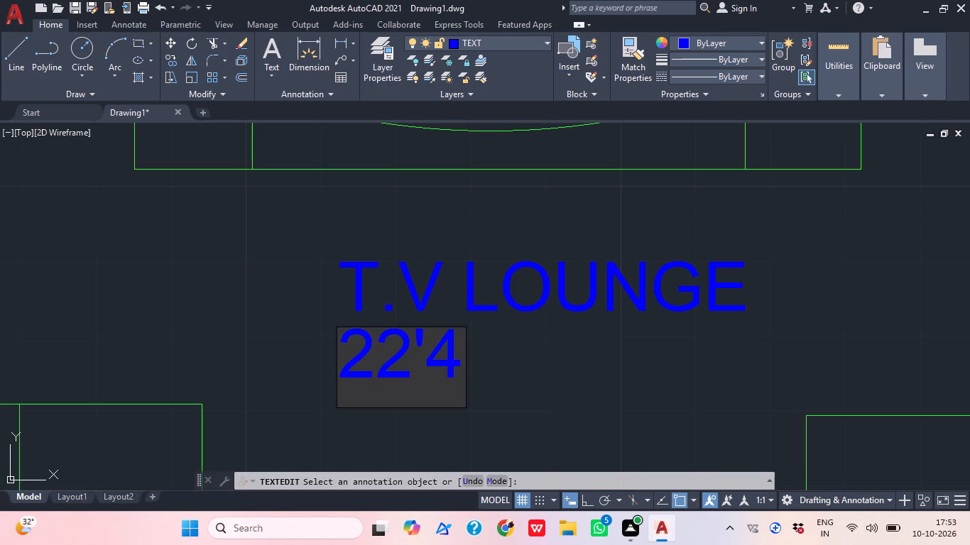
text("X)
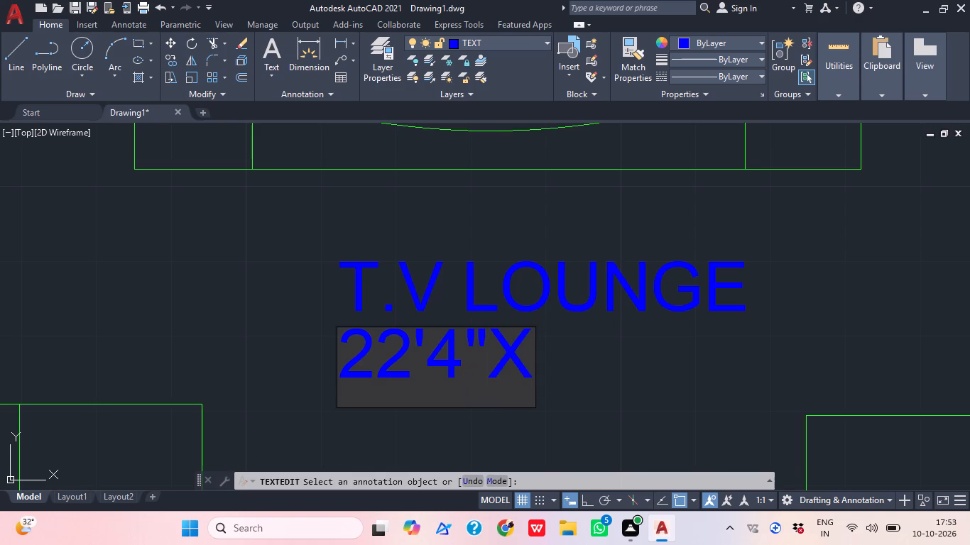
text(14')
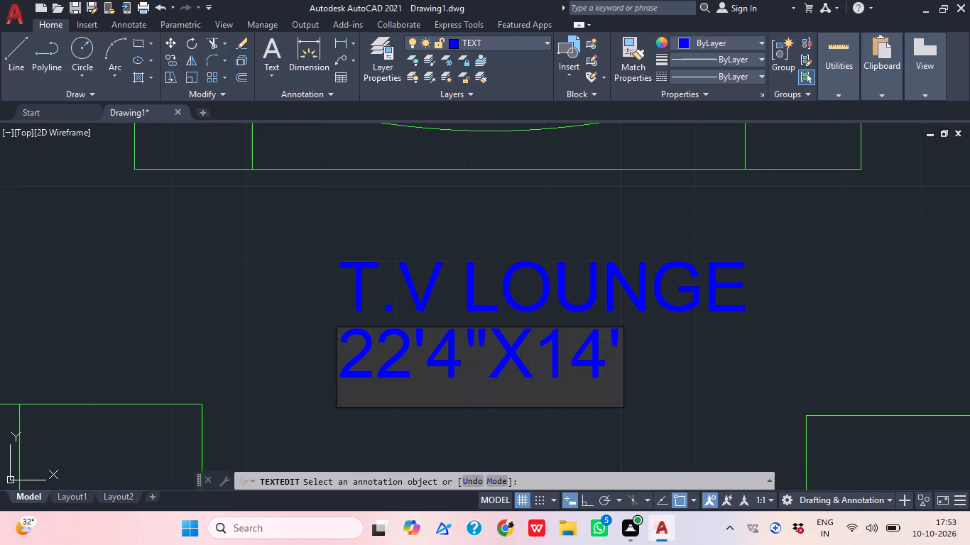
Change the BATH 7'X6' label in the bedroom directly north of the T.V LOUNGE to BEDROOM with size 14'X15'.
scroll(517, 309, down, 2)
middle_drag(601, 268, 496, 404)
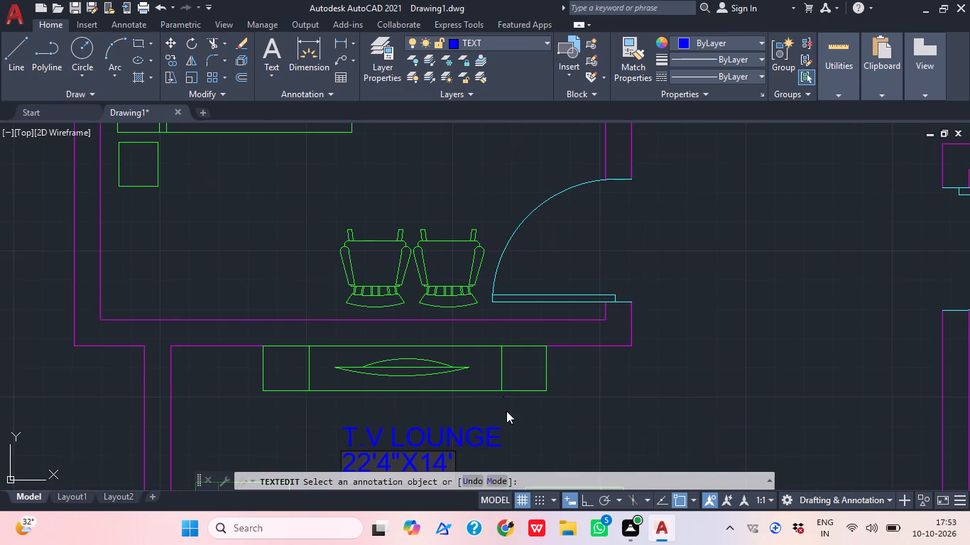
middle_drag(516, 369, 499, 506)
middle_drag(445, 309, 446, 425)
scroll(415, 275, up, 2)
click(375, 303)
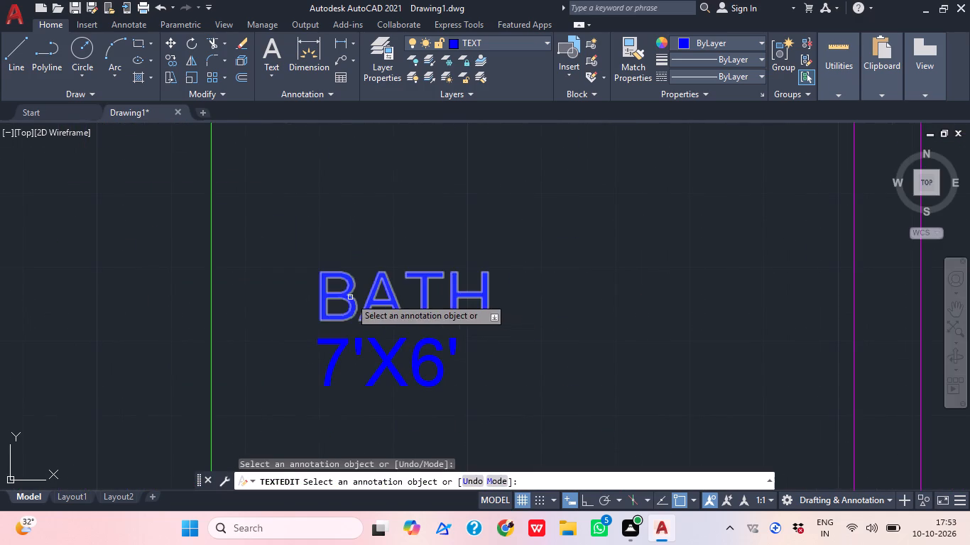
click(342, 298)
text(BEDROOM)
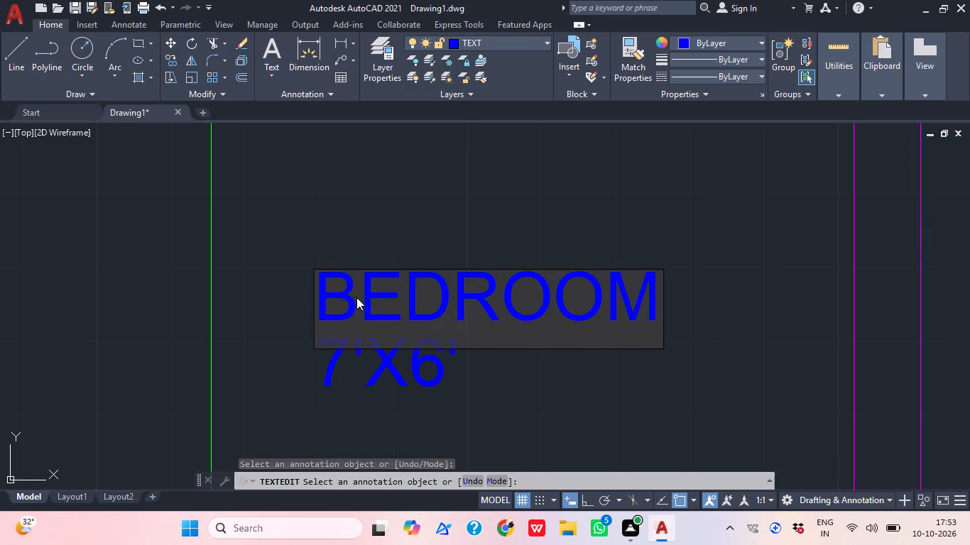
click(456, 395)
click(417, 378)
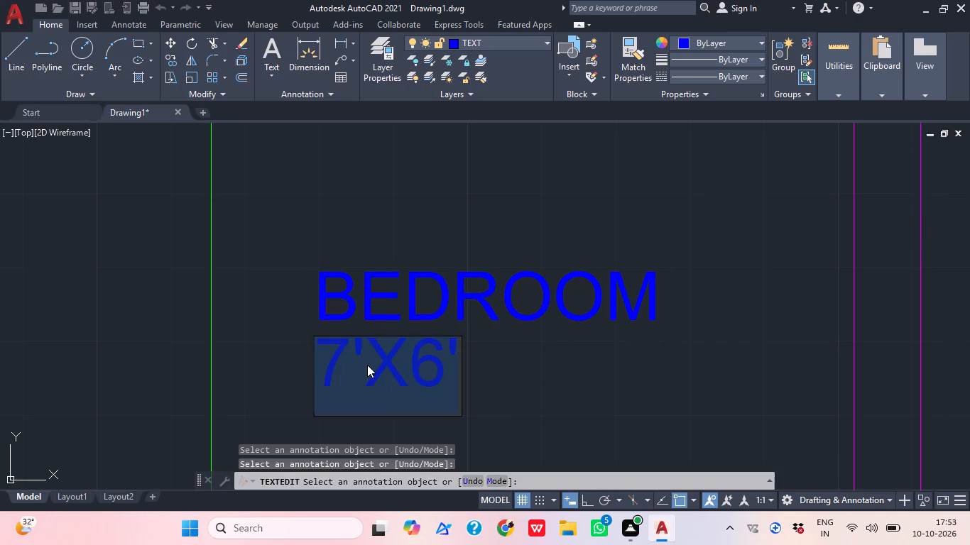
text(14'X15')
click(570, 351)
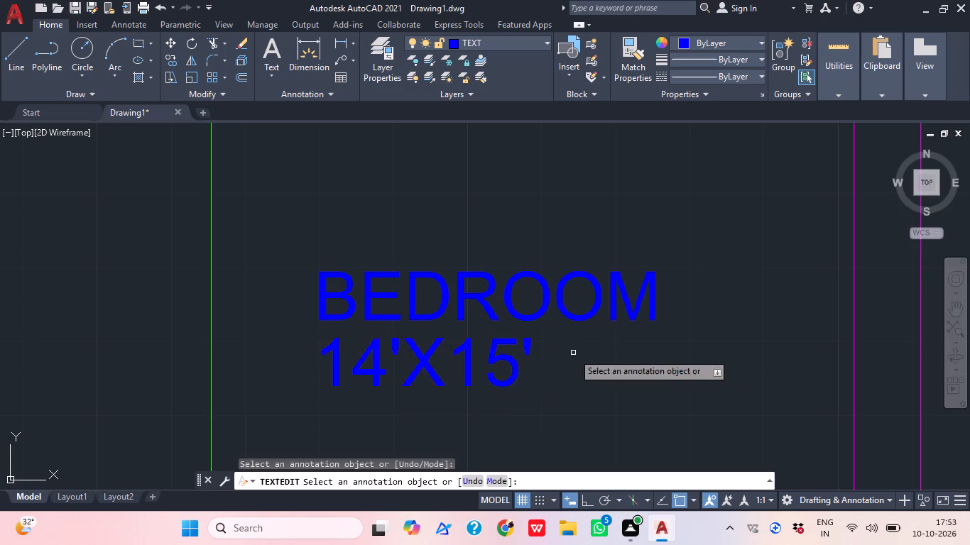
Review the room labels across the northern bedrooms, baths and lobby of the plan.
scroll(625, 373, down, 2)
middle_drag(661, 407, 483, 482)
scroll(570, 444, down, 1)
middle_drag(567, 442, 550, 481)
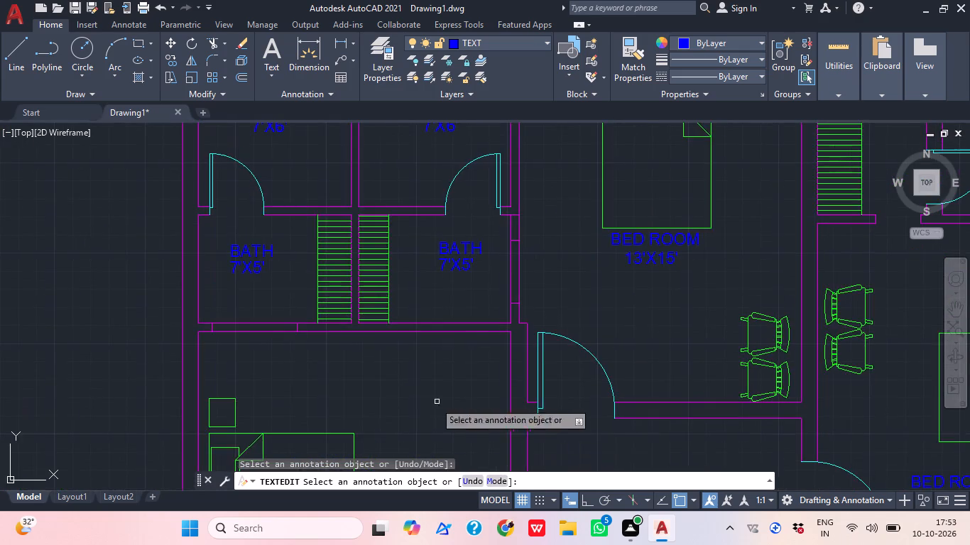
middle_drag(430, 401, 493, 448)
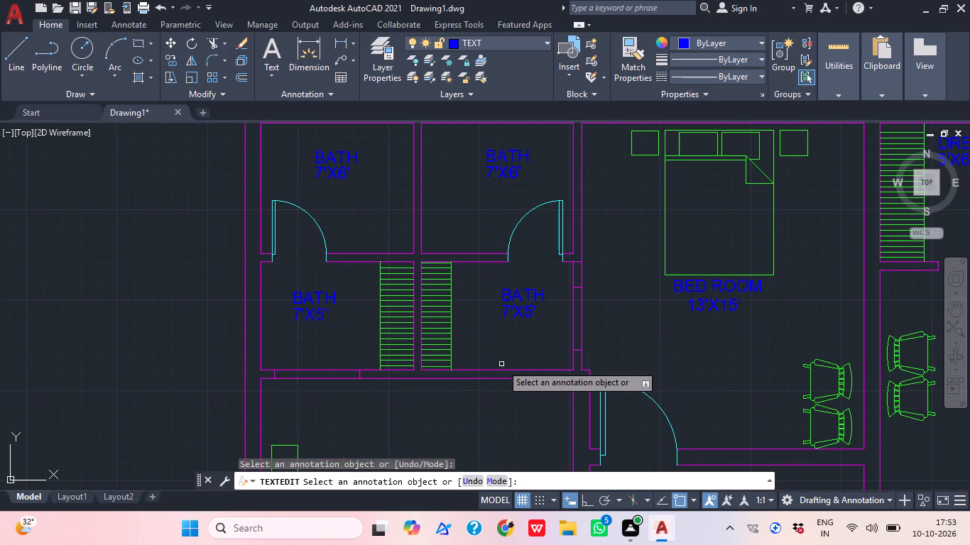
scroll(536, 335, down, 1)
middle_drag(534, 360, 517, 359)
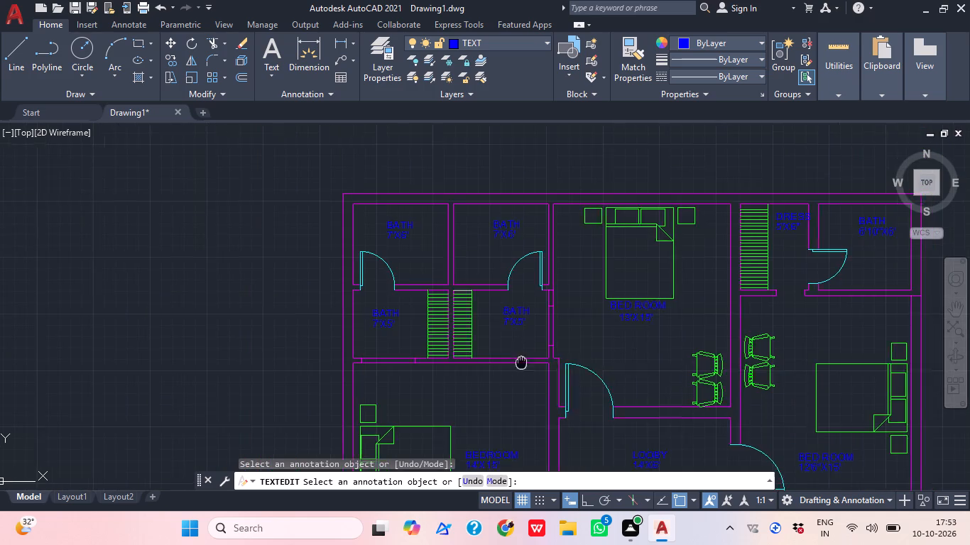
middle_drag(517, 359, 479, 332)
key(Escape)
scroll(574, 343, down, 1)
middle_drag(543, 326, 523, 304)
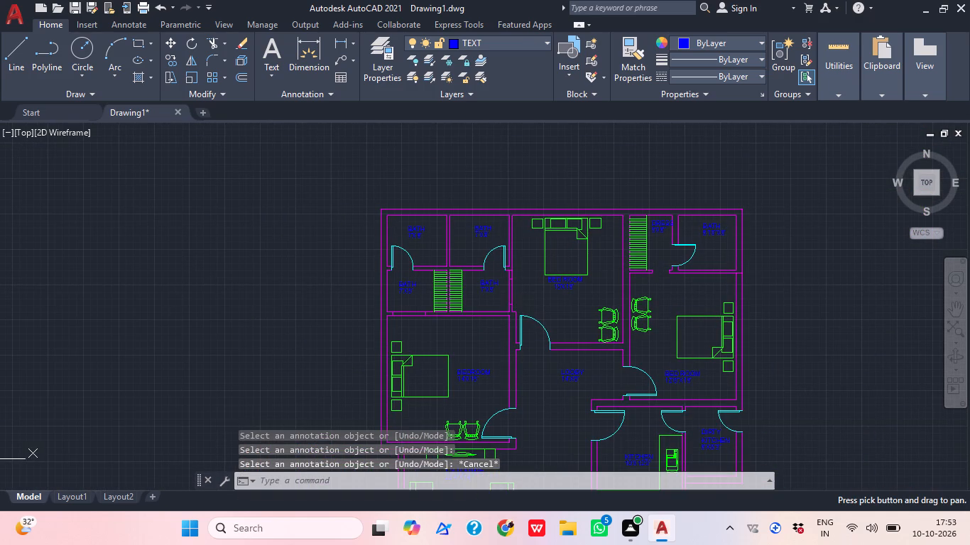
middle_drag(482, 258, 487, 251)
Make STAIRCASE the current layer.
click(511, 40)
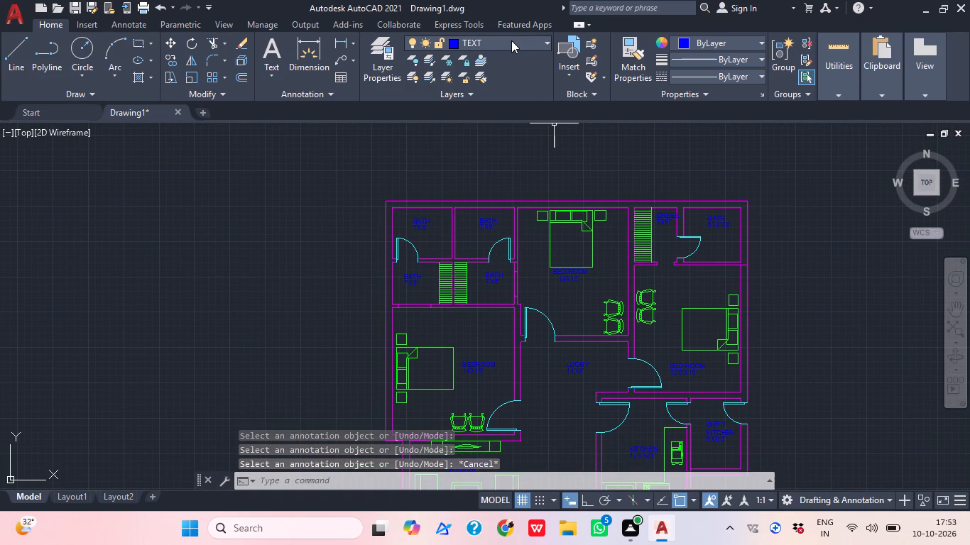
click(496, 161)
Move the inner east wall line of the STAIR HALL from the WALL layer to the STAIRCASE layer.
middle_drag(554, 230, 372, 56)
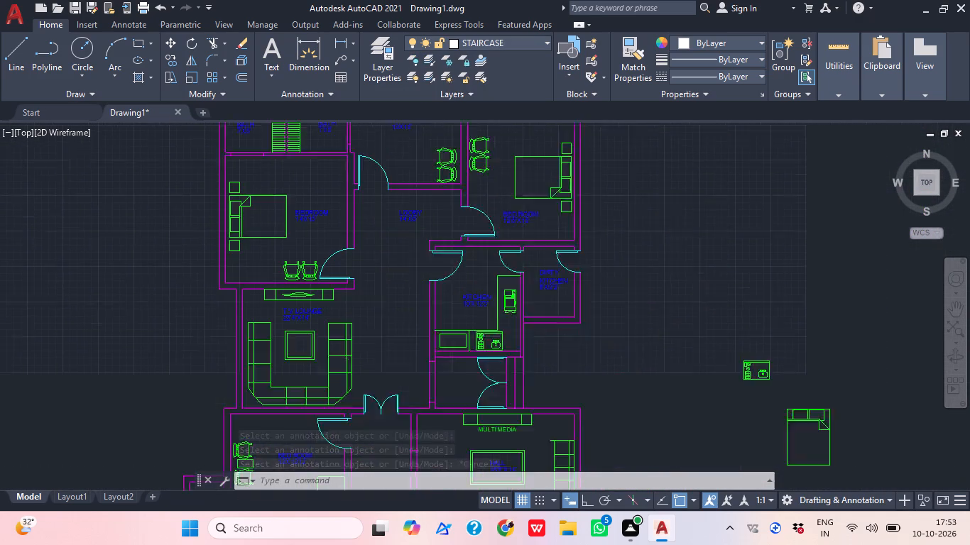
middle_drag(372, 56, 359, 36)
middle_drag(448, 326, 441, 148)
scroll(441, 148, down, 1)
middle_drag(465, 287, 522, 219)
scroll(512, 248, up, 3)
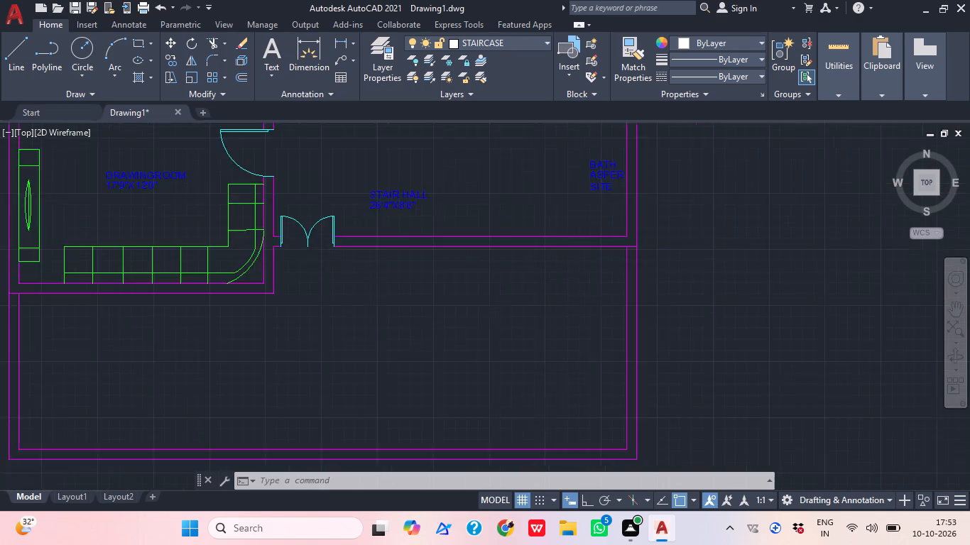
middle_drag(561, 212, 422, 414)
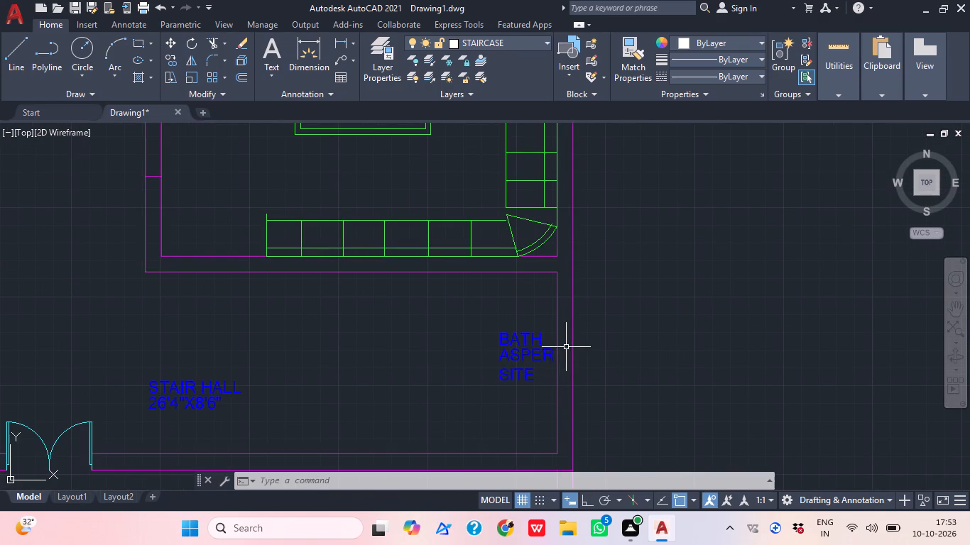
click(555, 331)
click(494, 35)
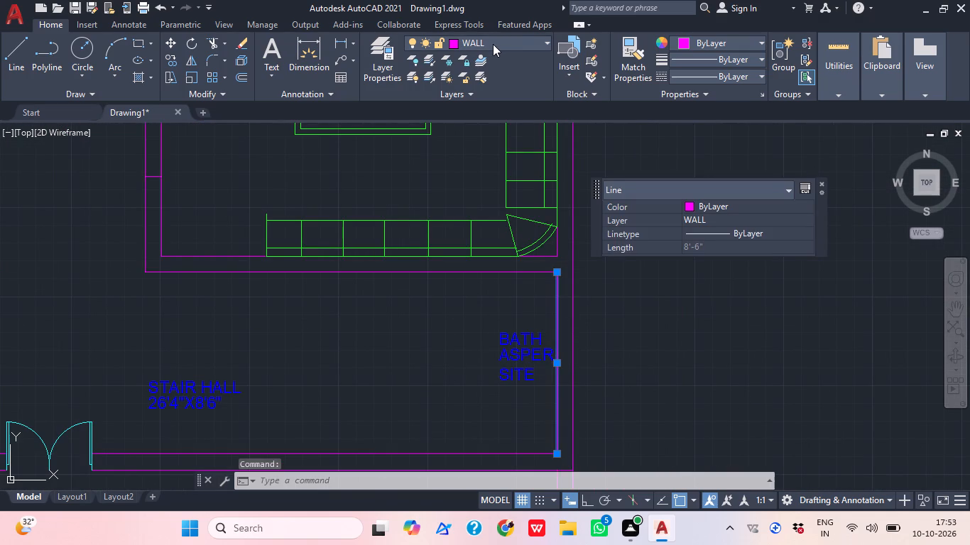
click(494, 44)
click(492, 157)
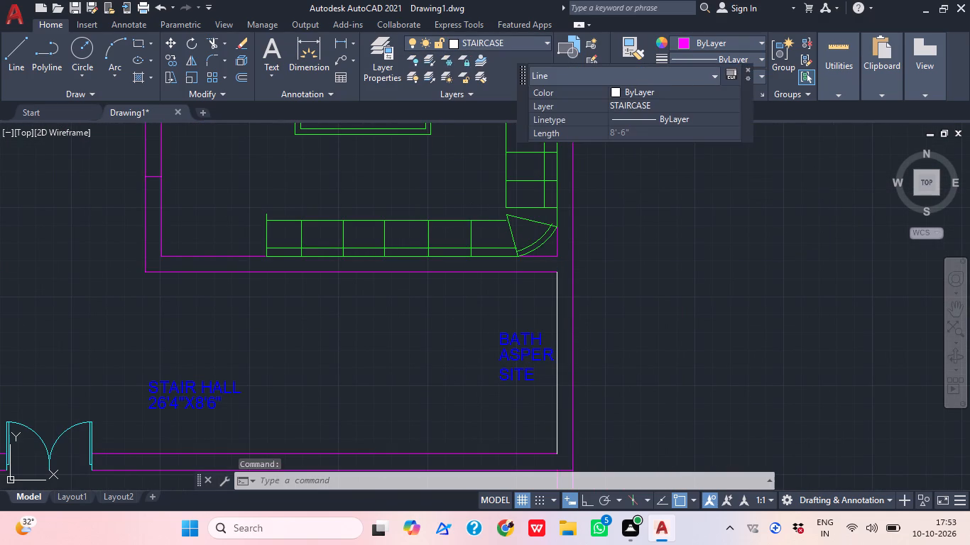
key(Escape)
Offset the stair hall's east line 6' westward into the hall.
text(O)
key(space)
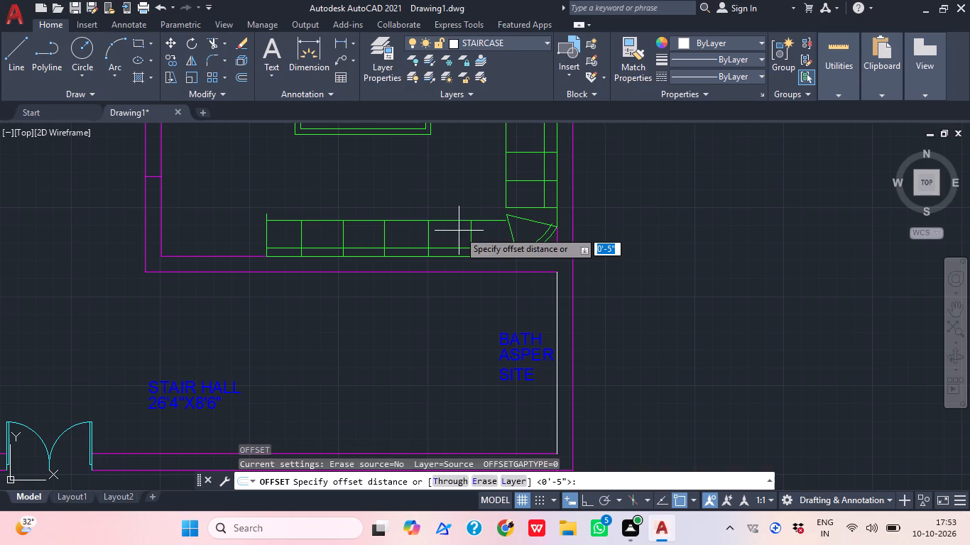
text(6')
key(Return)
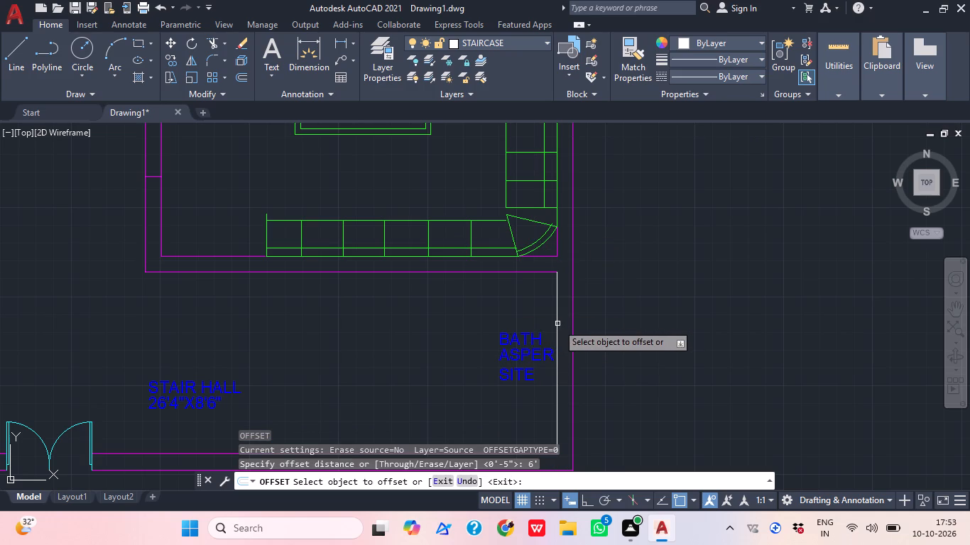
click(557, 324)
click(476, 334)
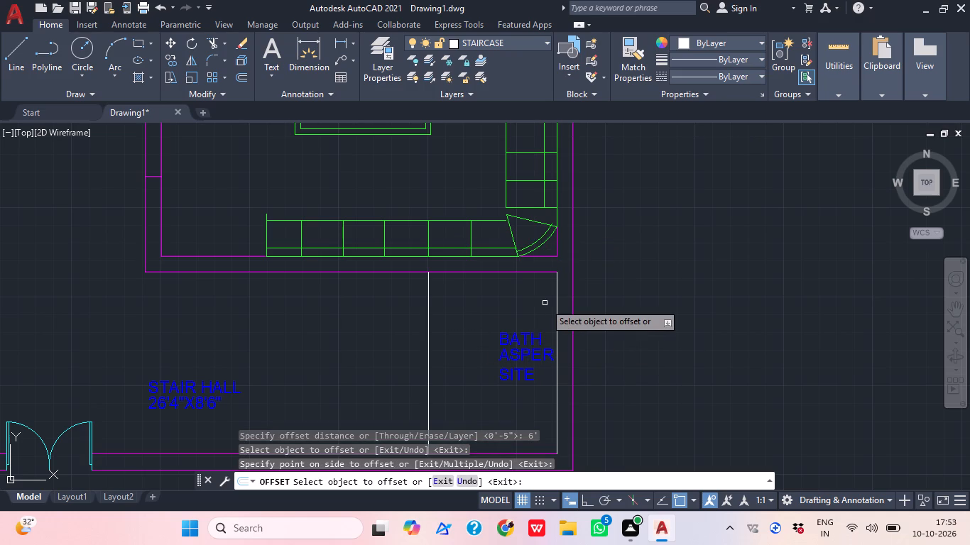
scroll(543, 303, down, 1)
key(space)
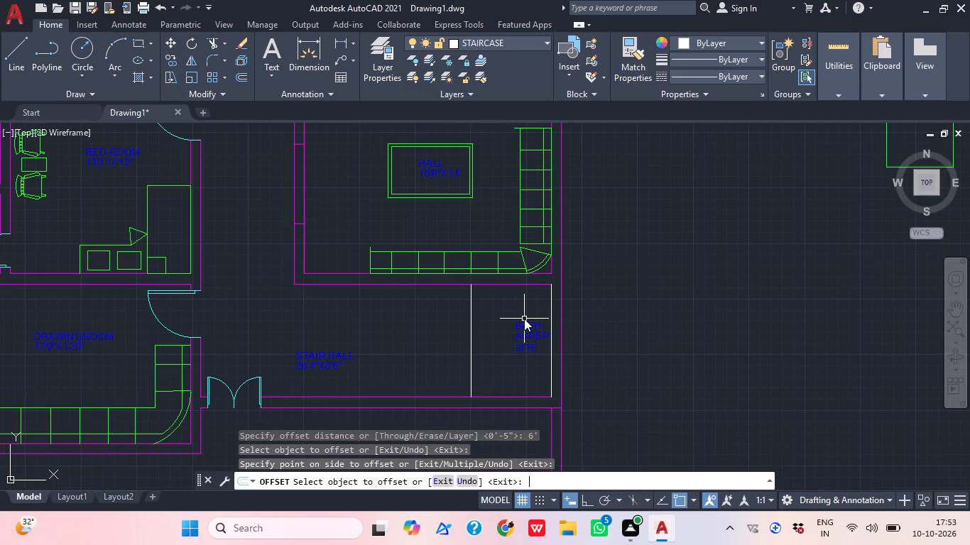
Offset the western stair line in the STAIR HALL 1' to the west and 1' to the east.
key(space)
text(1')
key(Return)
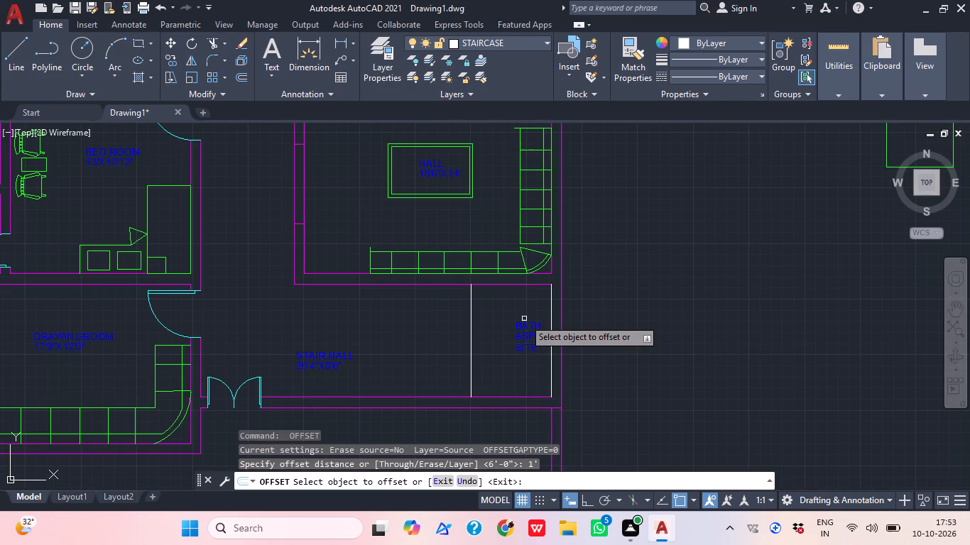
scroll(496, 373, up, 1)
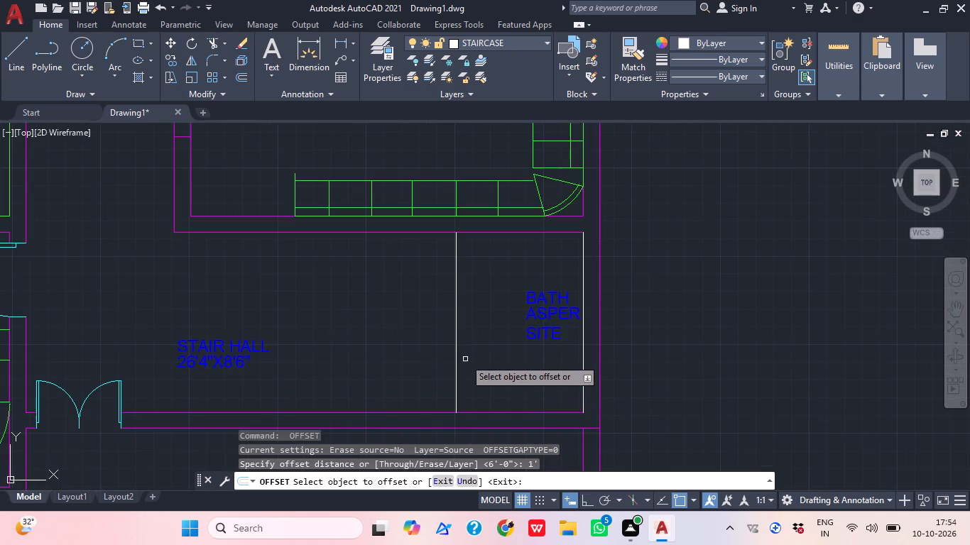
click(455, 353)
click(414, 357)
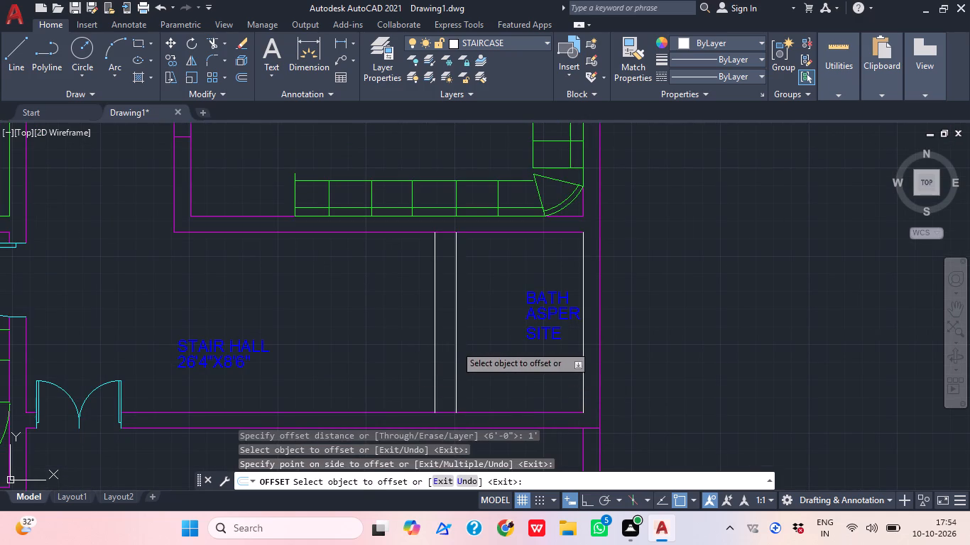
click(455, 345)
drag(494, 347, 486, 351)
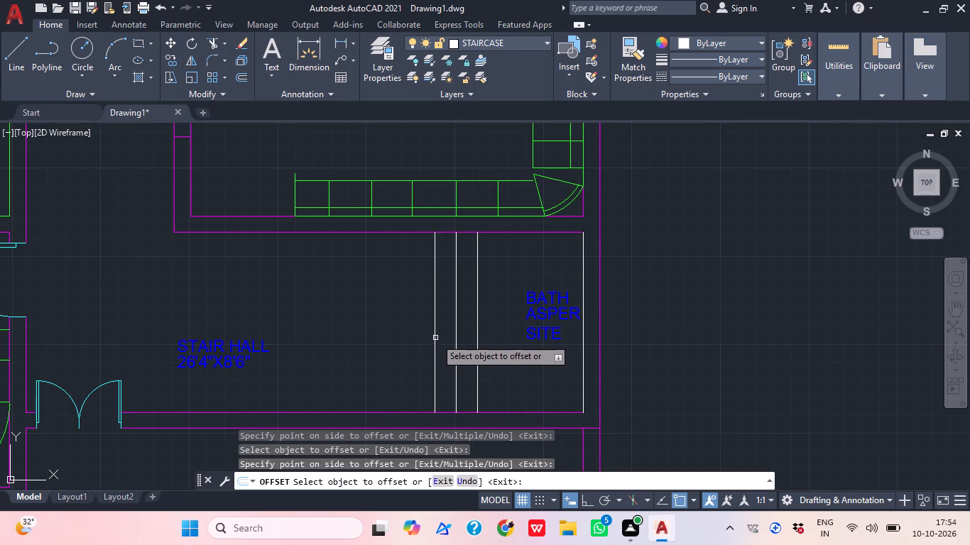
Add six more tread lines at 1' spacing by successively offsetting the westernmost stair line westward.
click(435, 337)
click(410, 338)
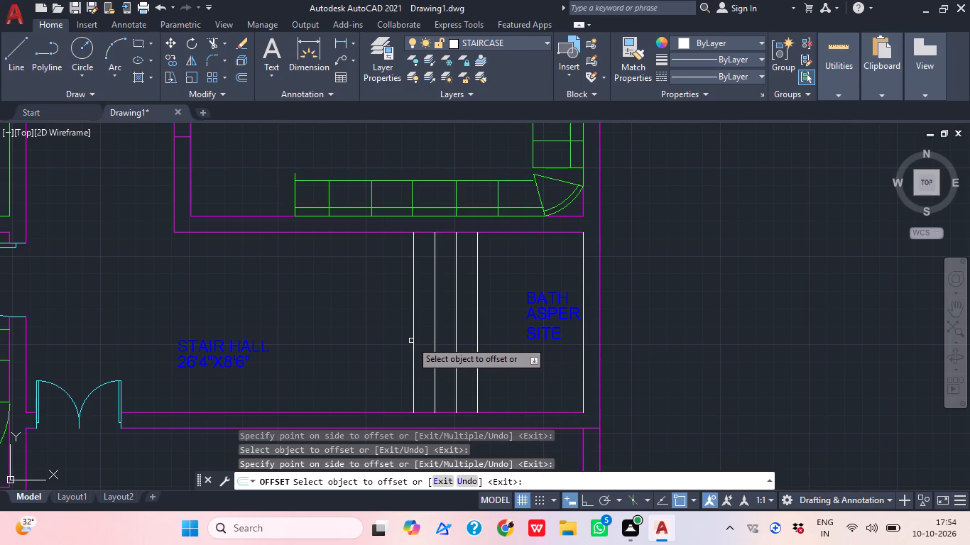
click(413, 341)
click(376, 356)
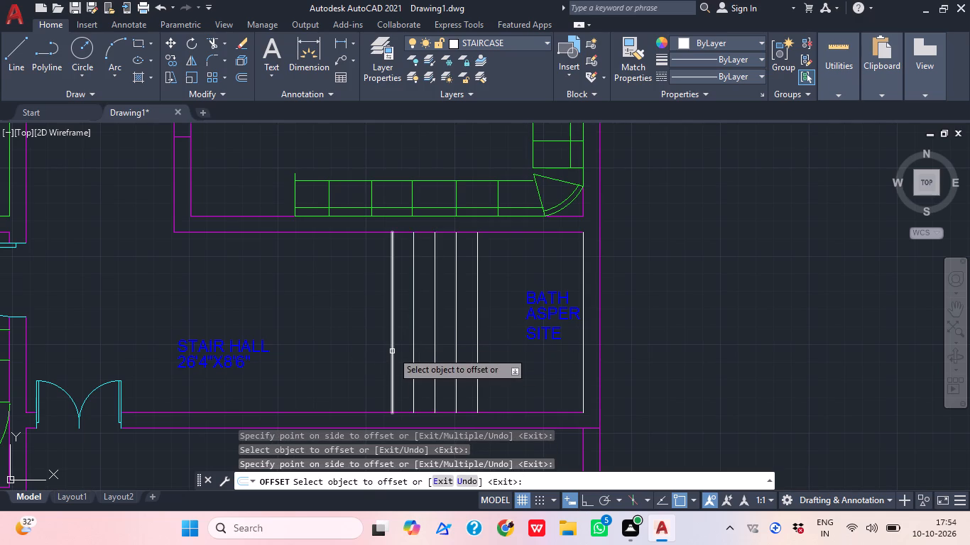
click(392, 351)
click(364, 351)
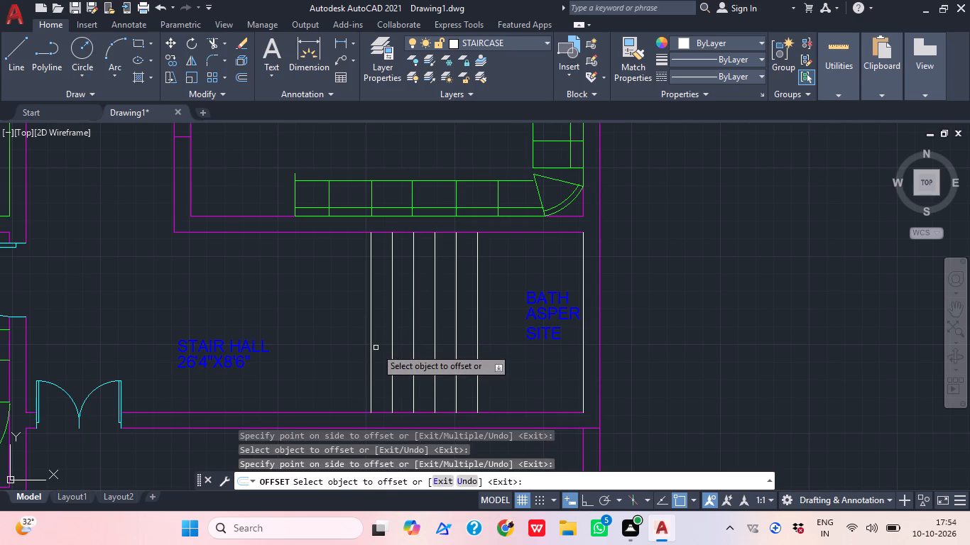
click(372, 329)
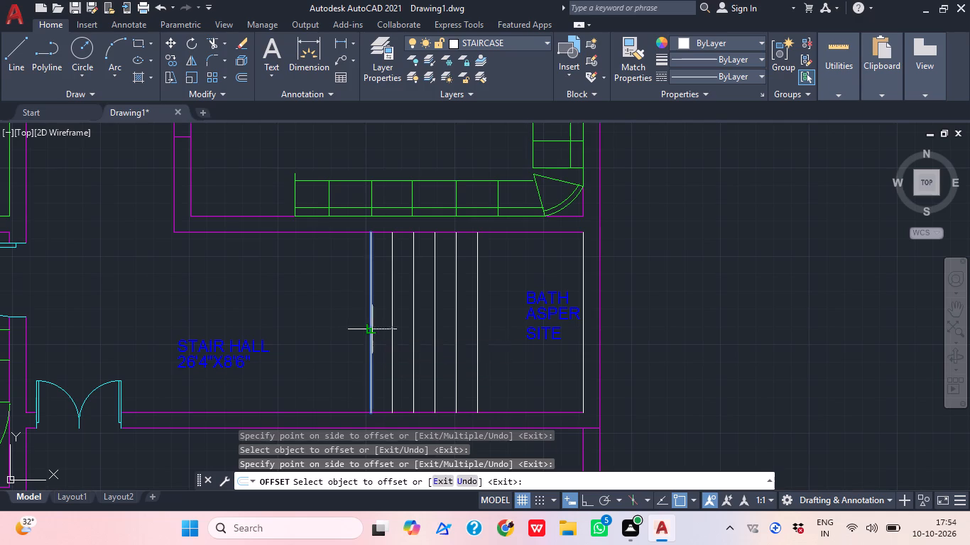
click(342, 338)
click(350, 331)
click(328, 337)
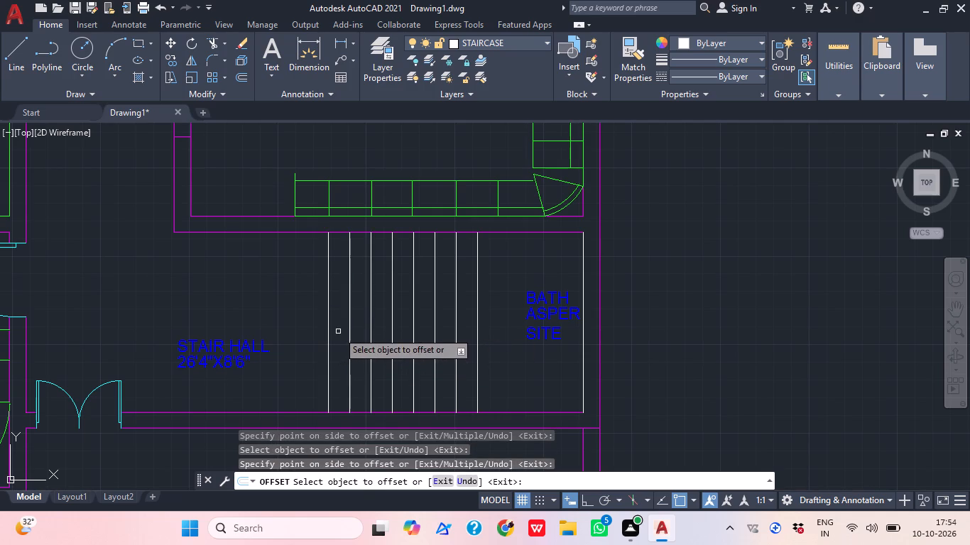
click(332, 331)
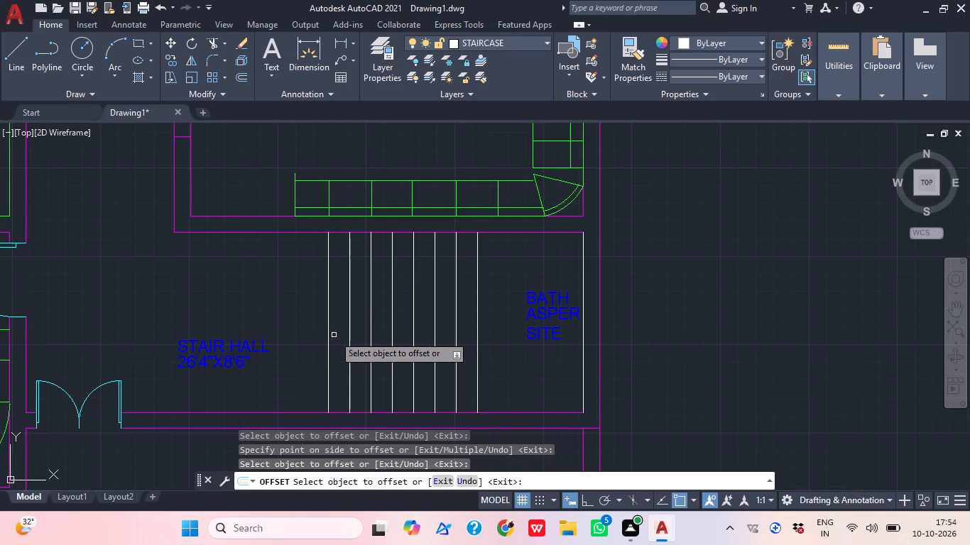
click(329, 331)
click(310, 336)
Offset the westernmost tread line 1' west to add the last tread line, and end the Offset command.
middle_drag(420, 375, 422, 397)
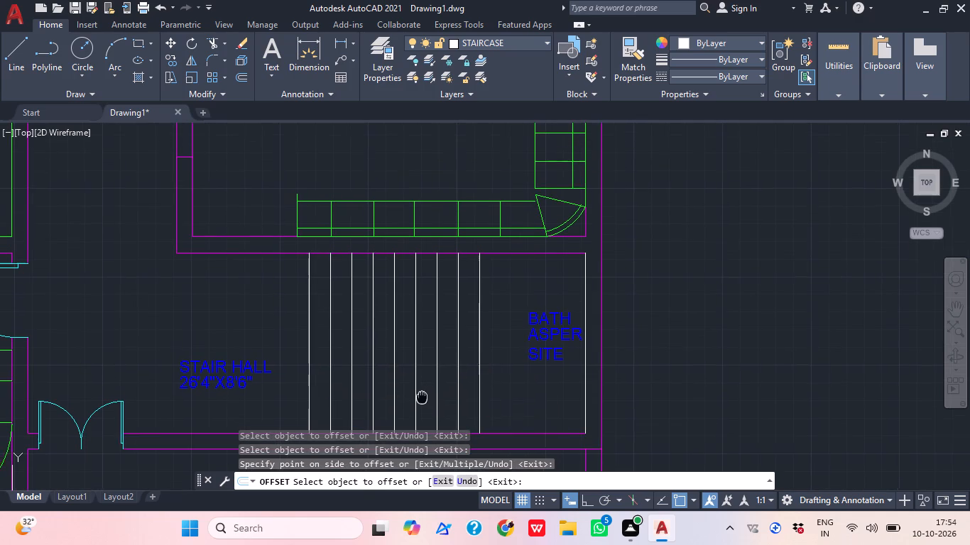
middle_drag(422, 397, 422, 401)
scroll(377, 385, up, 1)
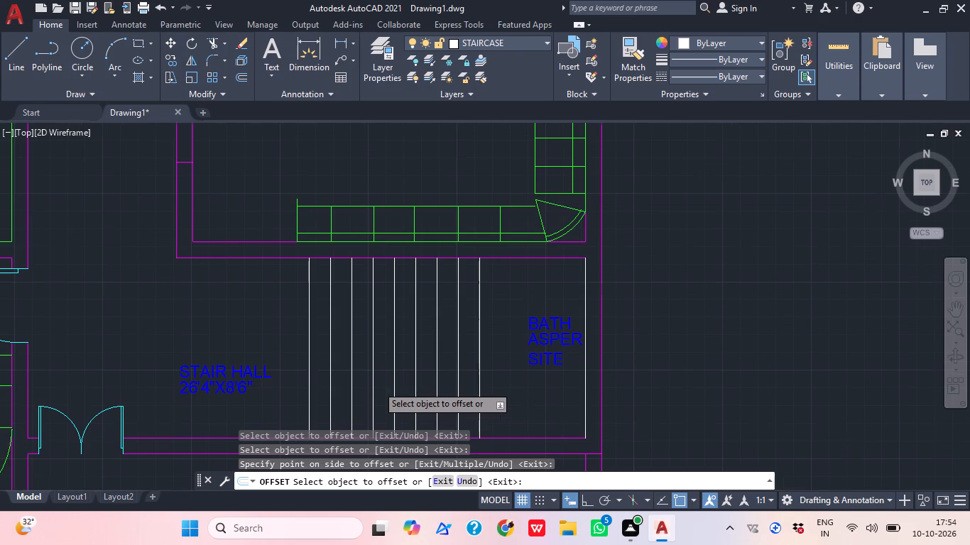
middle_drag(400, 382, 545, 373)
scroll(400, 382, down, 1)
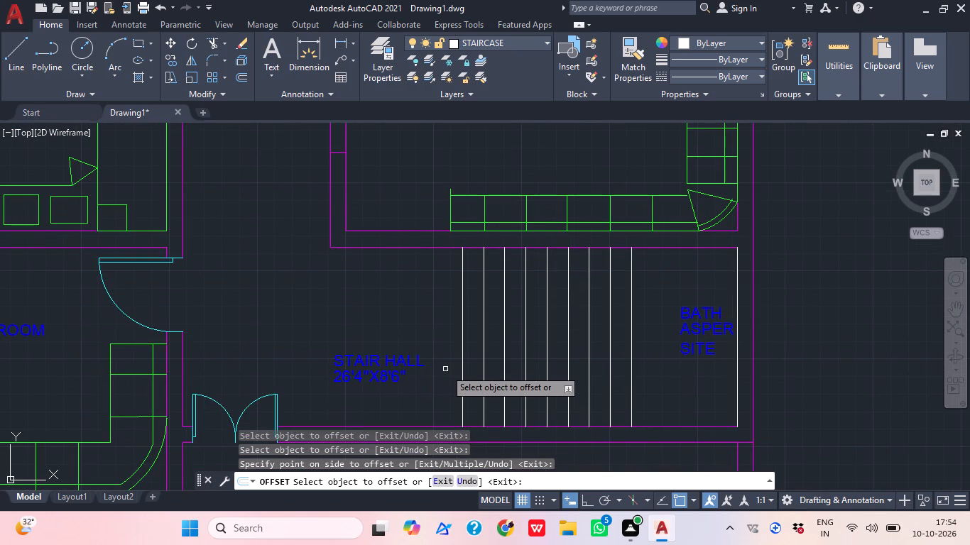
scroll(456, 366, up, 1)
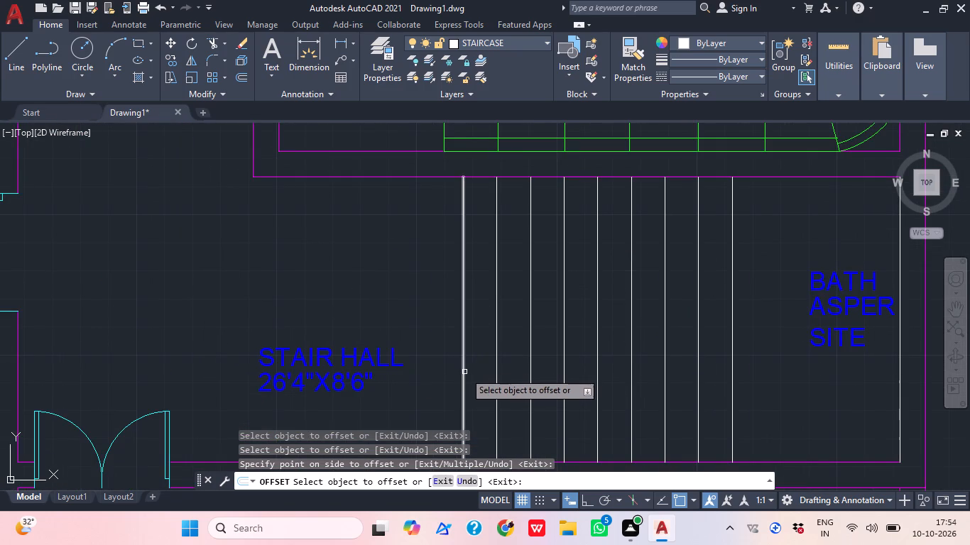
click(461, 372)
click(428, 375)
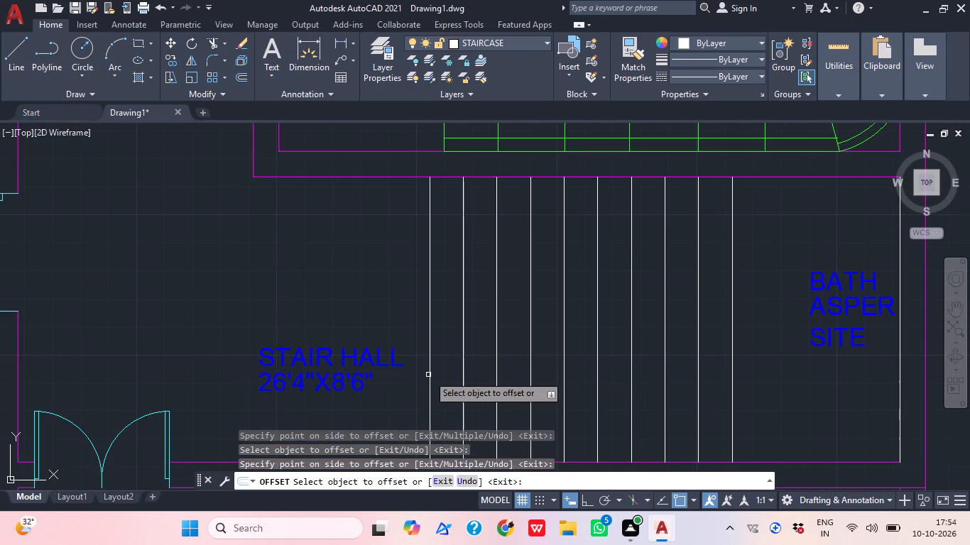
click(430, 371)
click(423, 371)
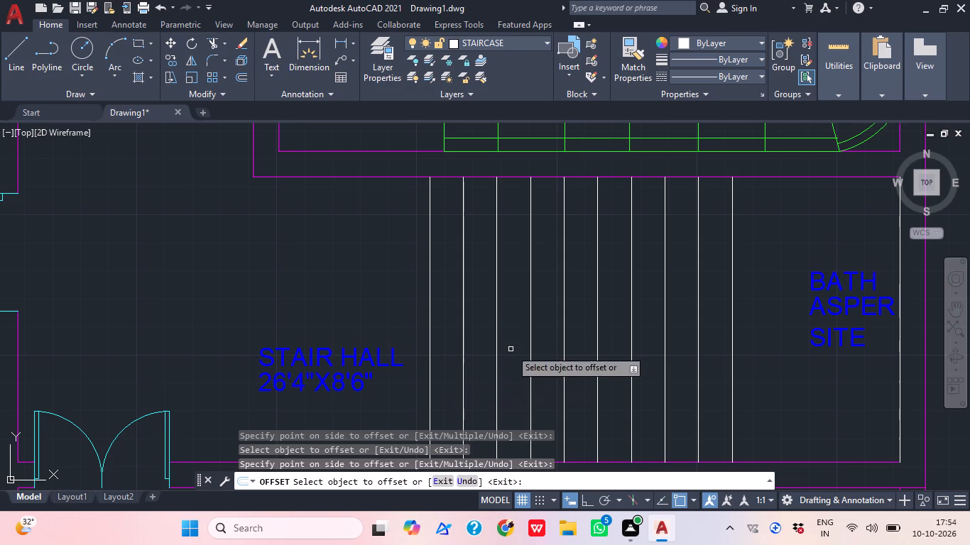
key(Escape)
middle_drag(551, 340, 437, 348)
scroll(599, 336, down, 1)
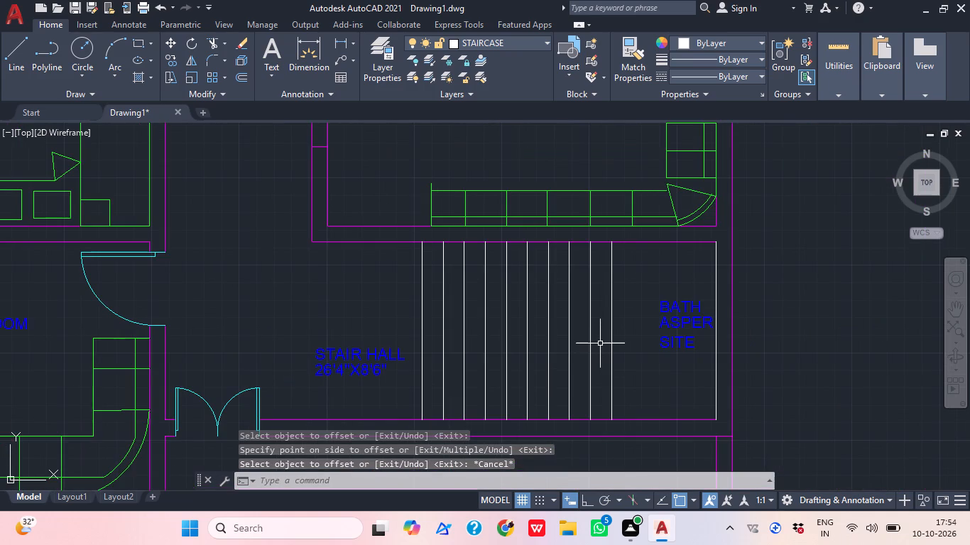
With Ortho on, draw a horizontal line across all treads from the easternmost tread's midpoint to the westernmost tread line.
text(L)
key(space)
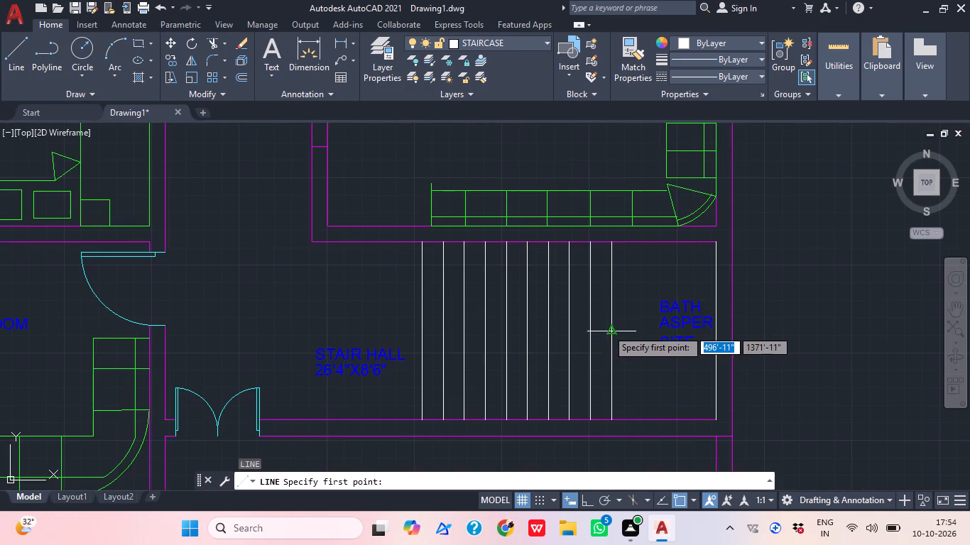
click(608, 330)
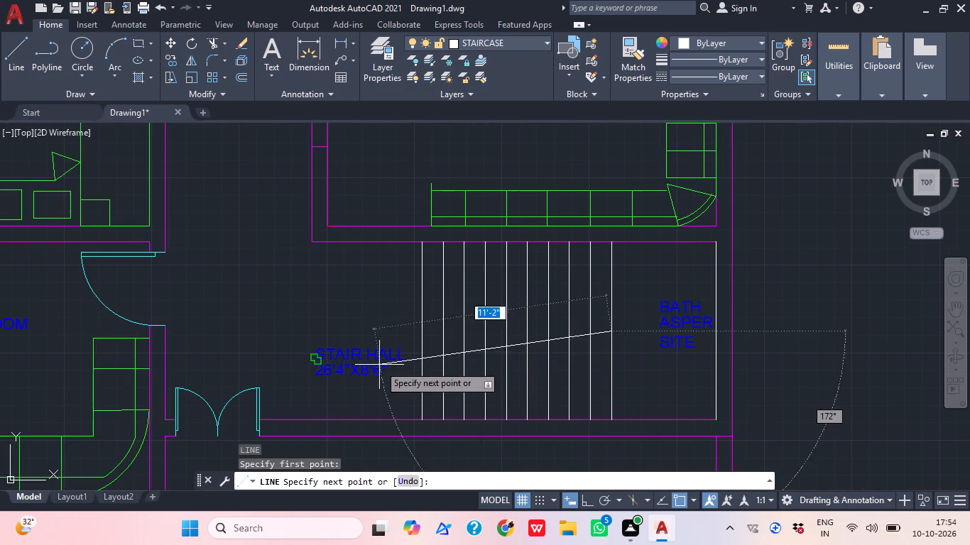
click(593, 498)
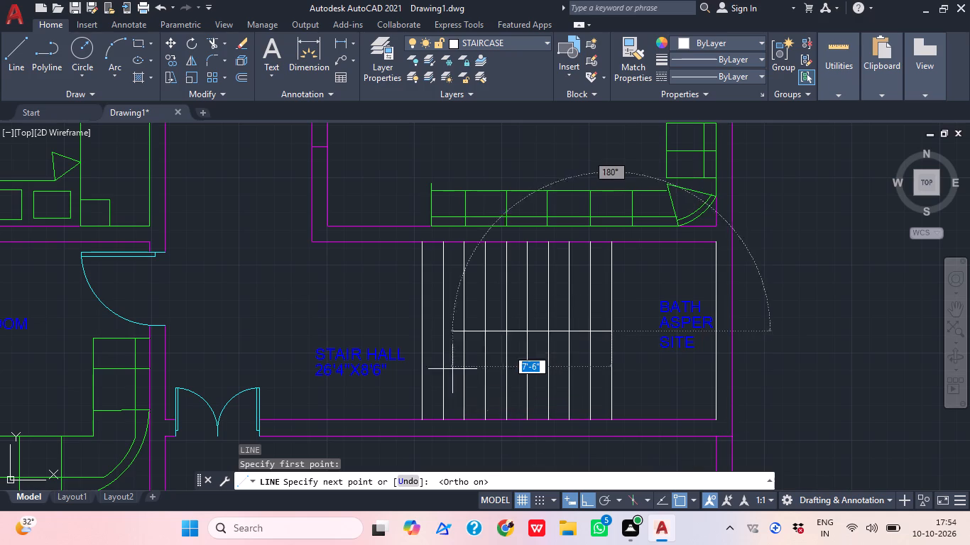
click(421, 330)
key(Escape)
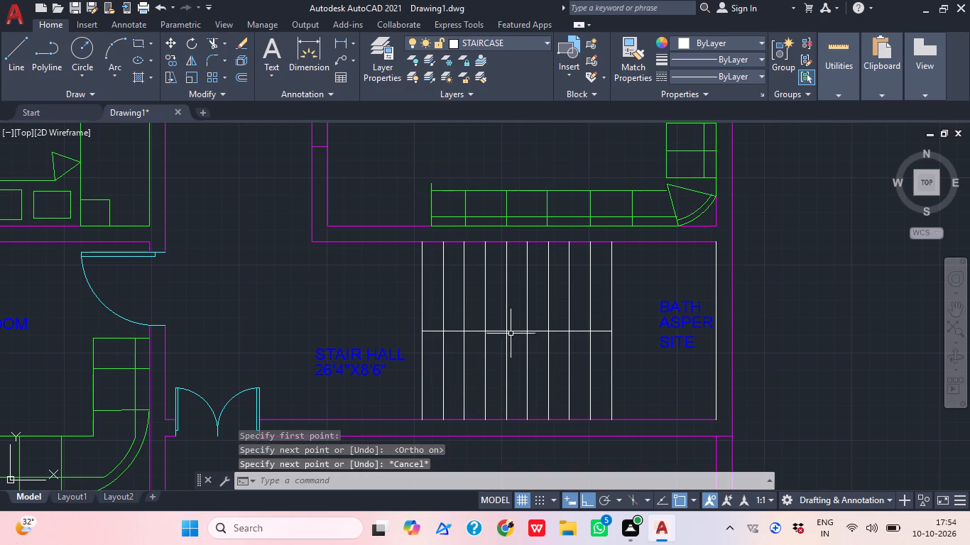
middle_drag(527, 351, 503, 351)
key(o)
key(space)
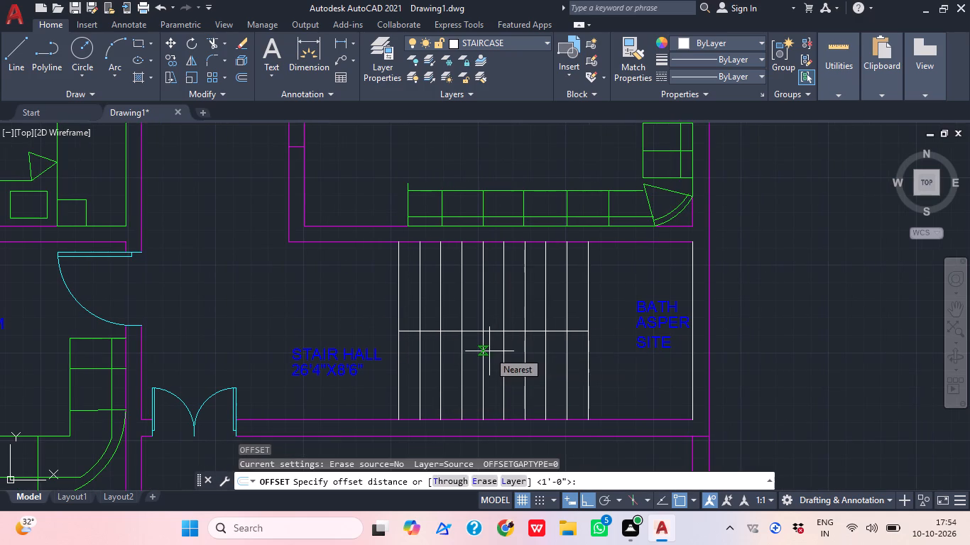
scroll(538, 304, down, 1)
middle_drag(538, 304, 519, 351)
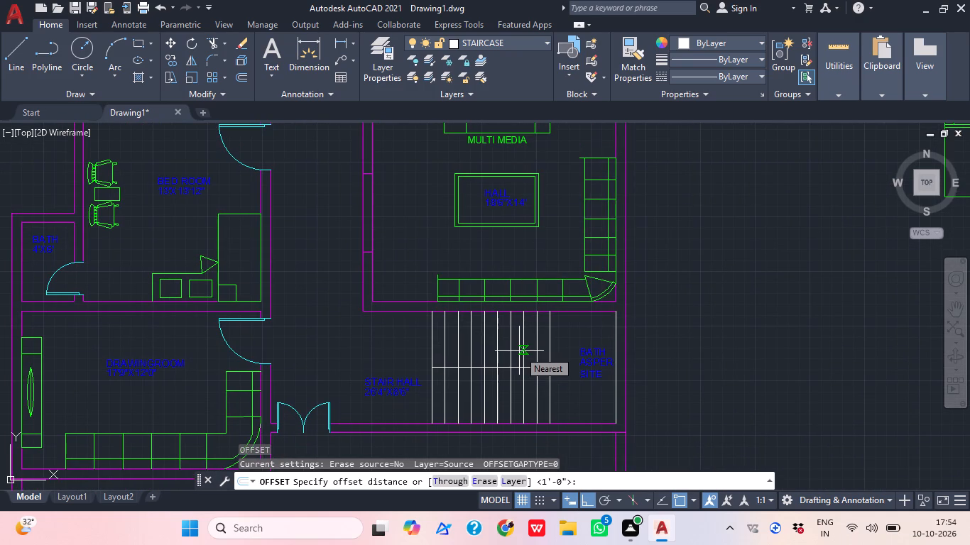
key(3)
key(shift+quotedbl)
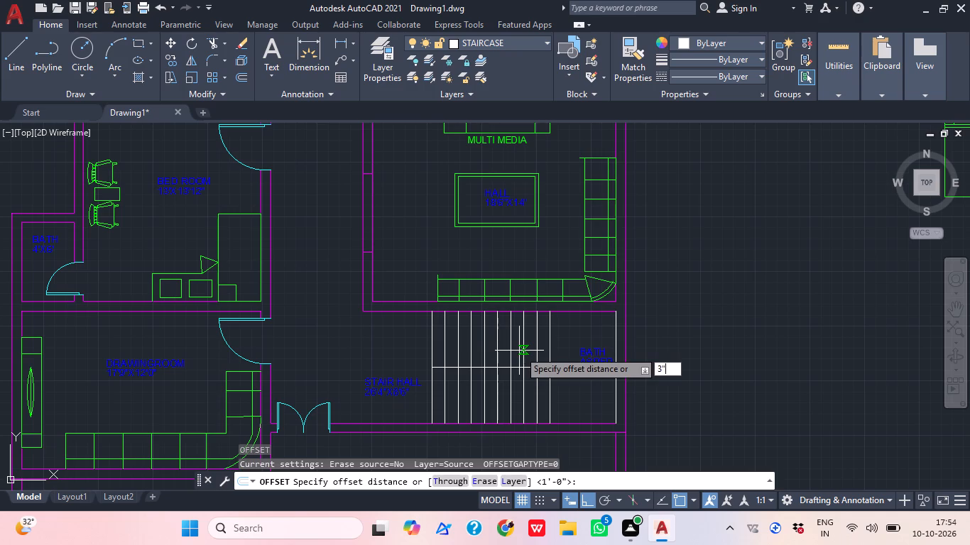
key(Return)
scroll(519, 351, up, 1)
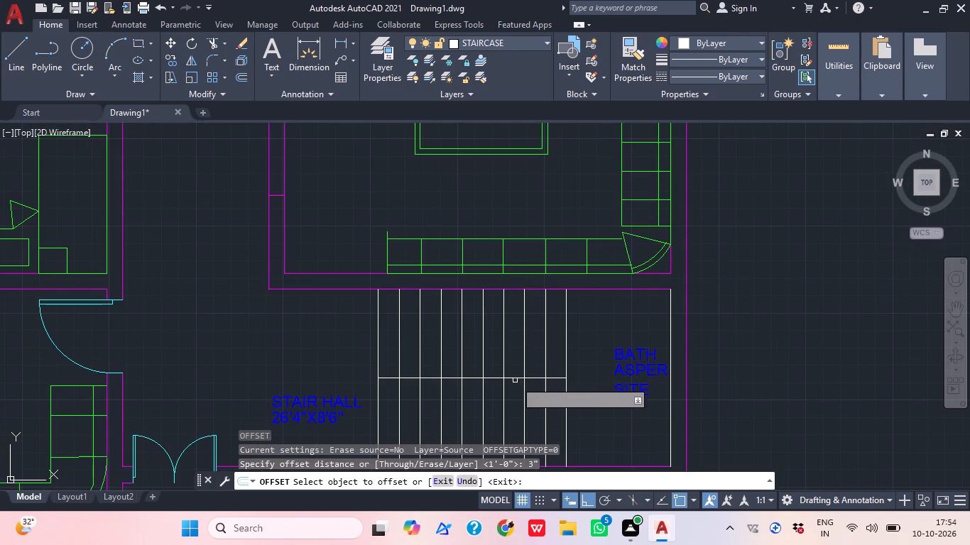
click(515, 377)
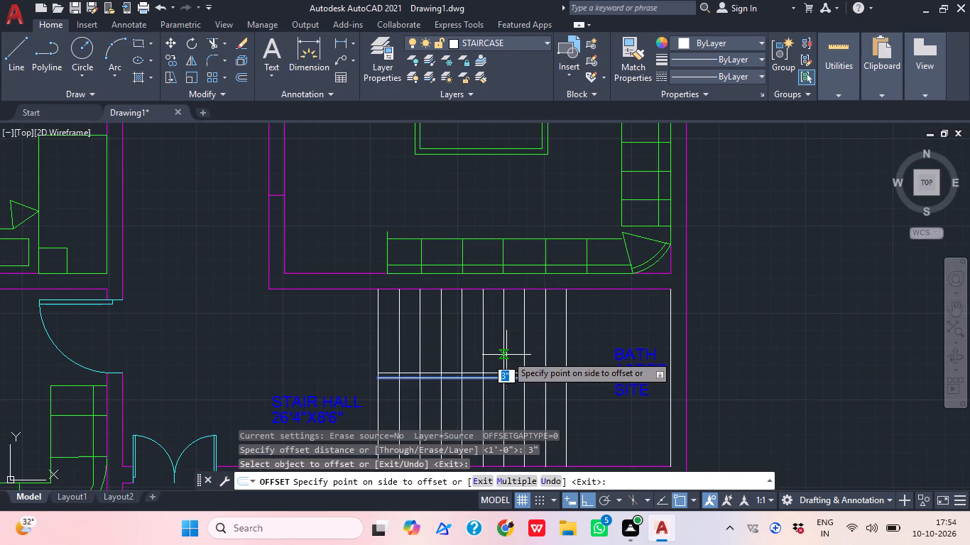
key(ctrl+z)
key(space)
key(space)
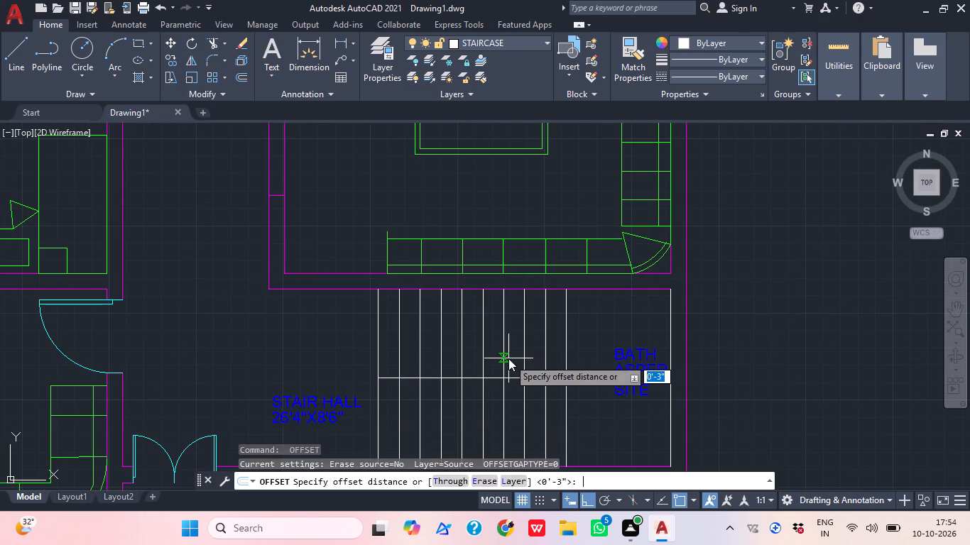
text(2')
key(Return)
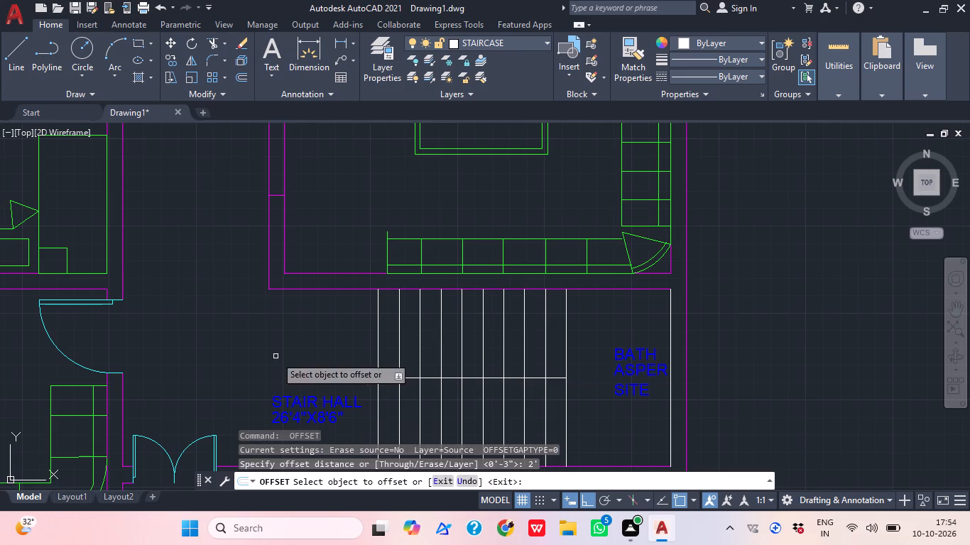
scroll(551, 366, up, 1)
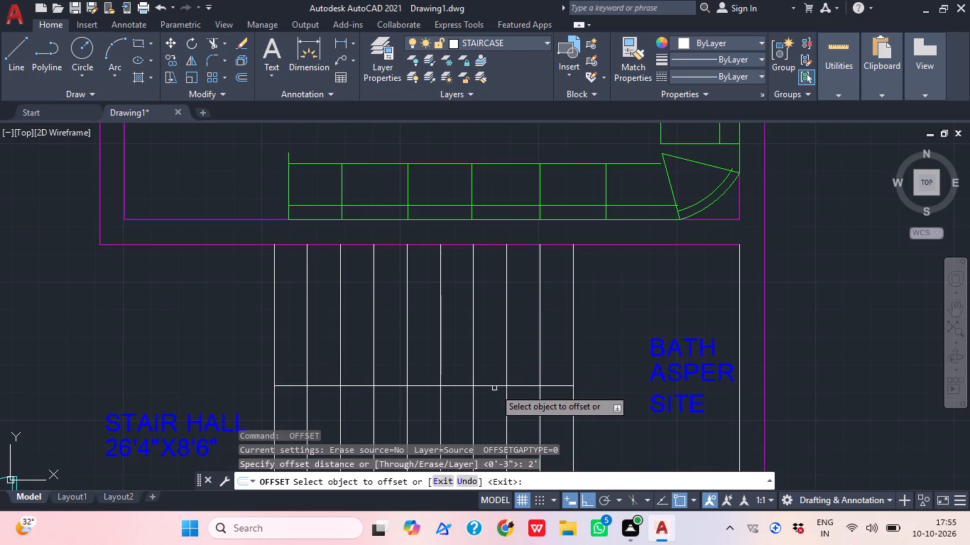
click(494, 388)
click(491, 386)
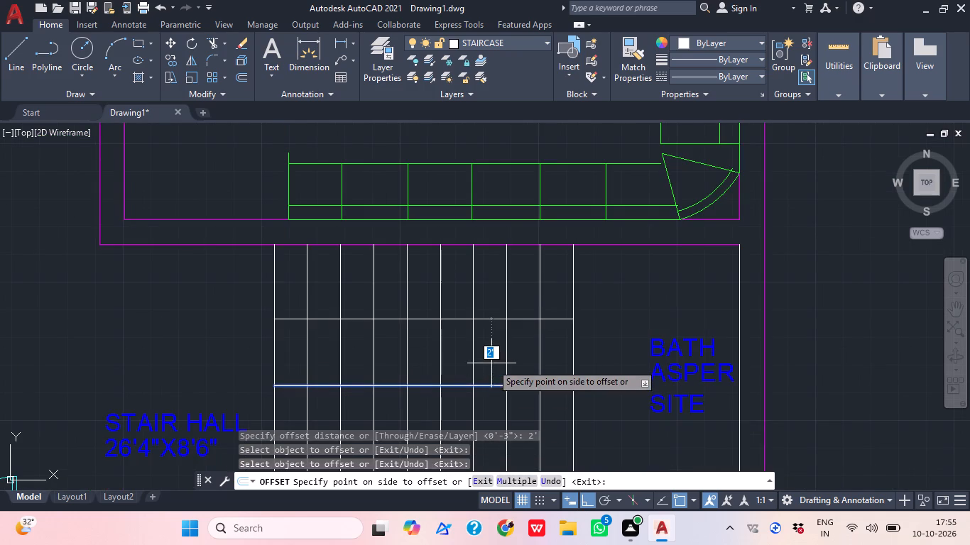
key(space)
Offset the staircase's horizontal centre line 1' to the north and 1' to the south.
key(space)
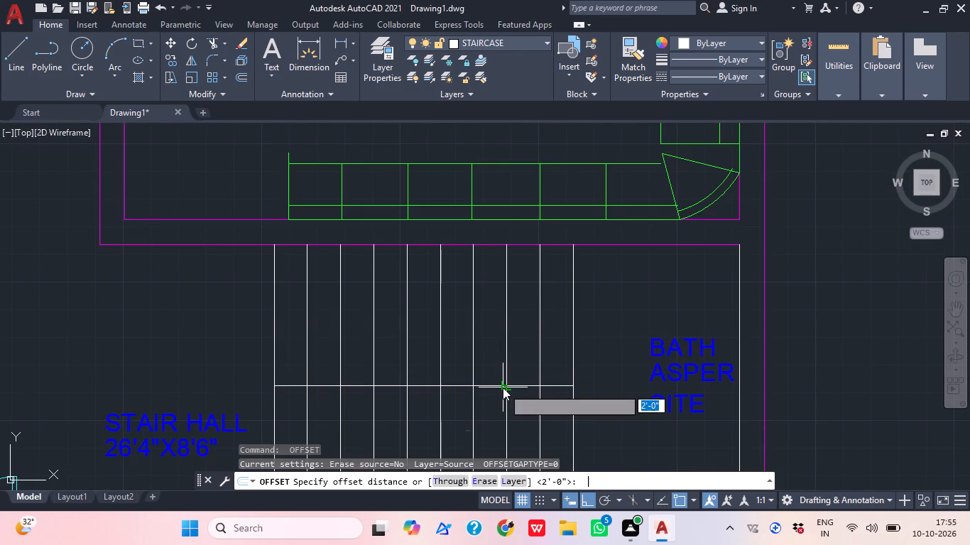
text(1')
key(Return)
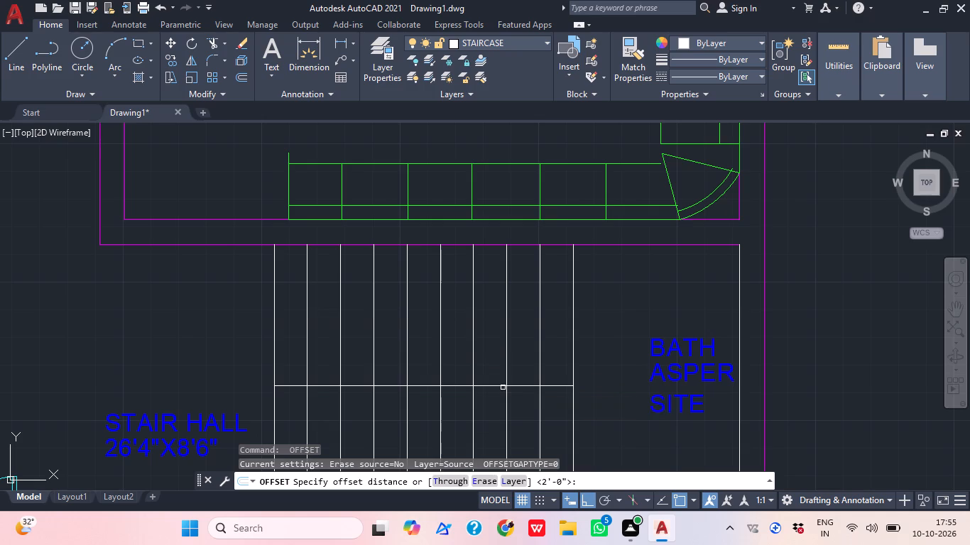
scroll(503, 387, up, 1)
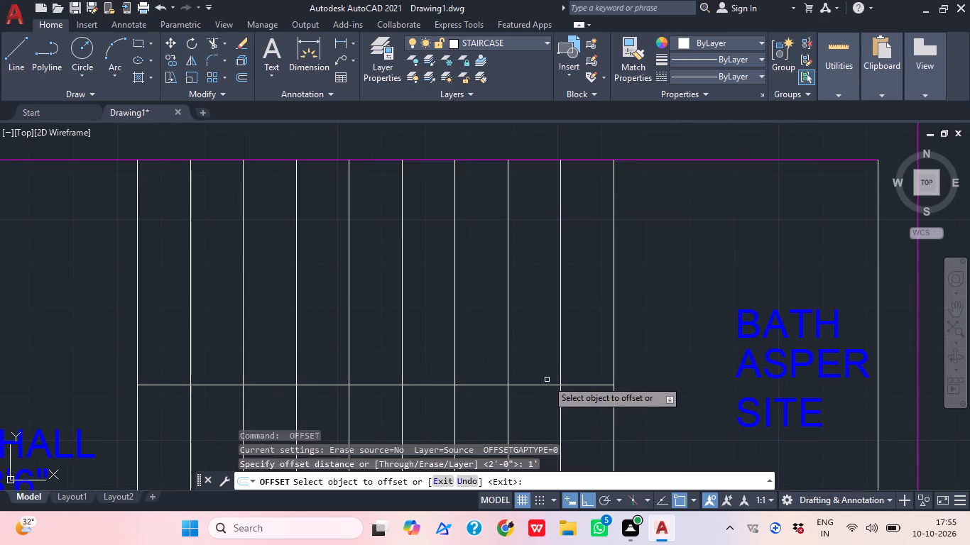
click(547, 387)
click(545, 384)
click(538, 372)
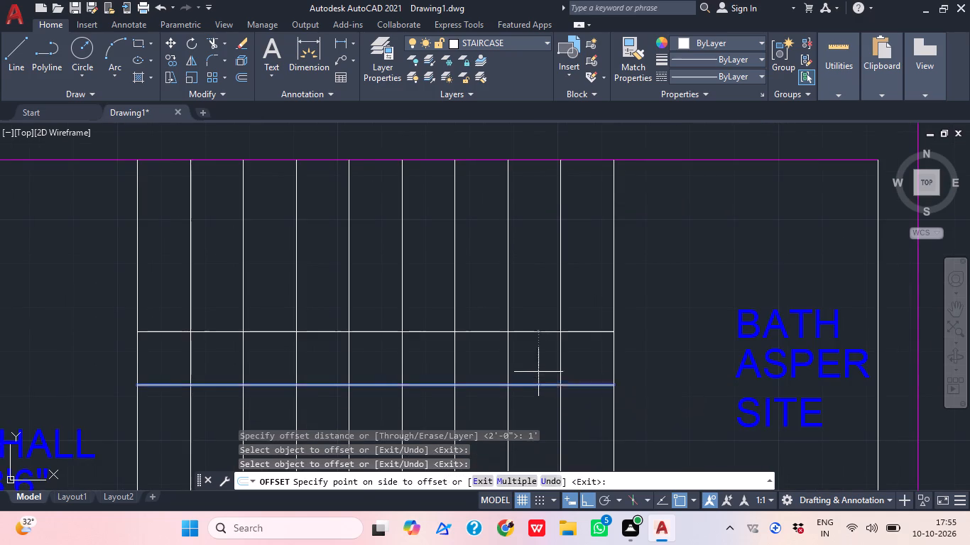
click(545, 386)
click(545, 406)
scroll(596, 387, down, 1)
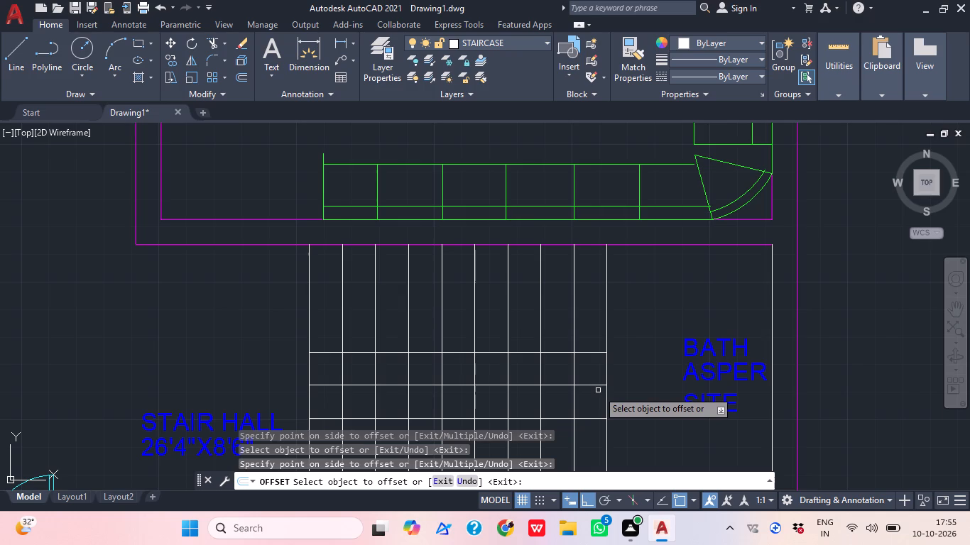
Trim the tread segments between the two offset divider lines, and remove the horizontal centre line between them.
key(Escape)
text(TR)
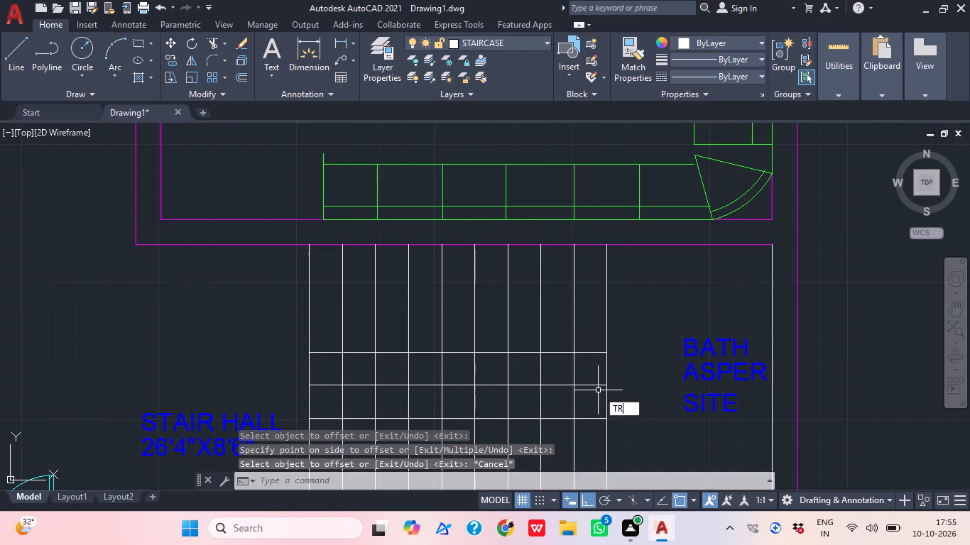
key(space)
click(627, 392)
click(230, 409)
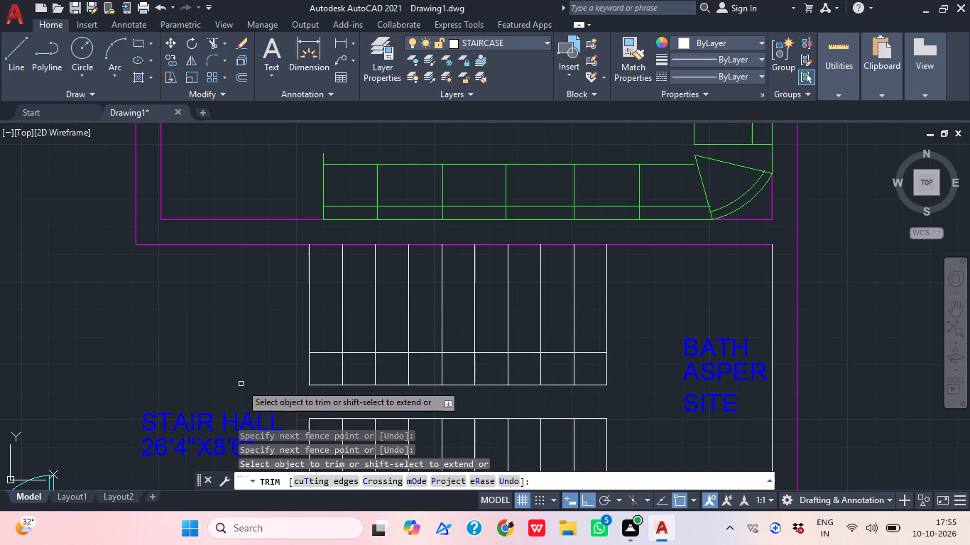
drag(244, 382, 251, 382)
drag(634, 372, 628, 375)
drag(486, 417, 486, 411)
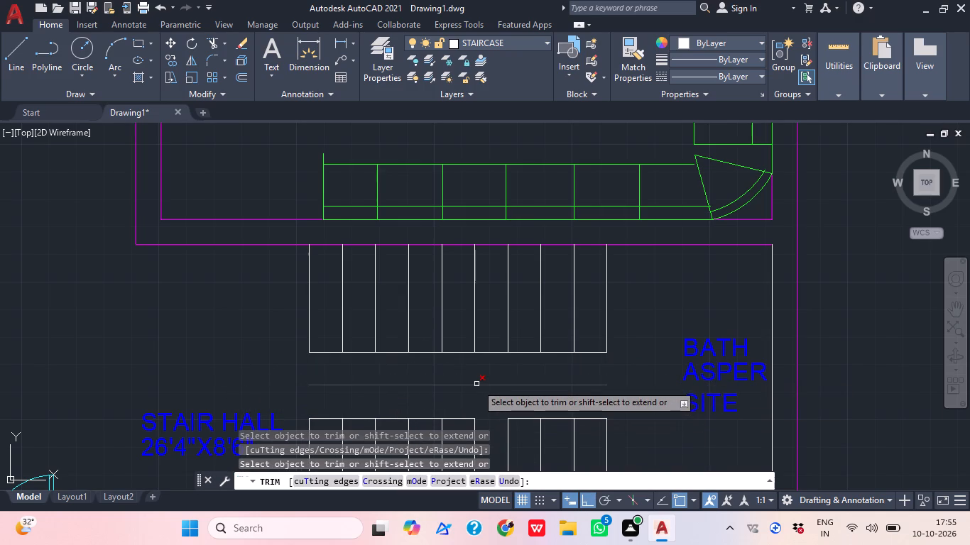
key(ctrl+z)
click(492, 384)
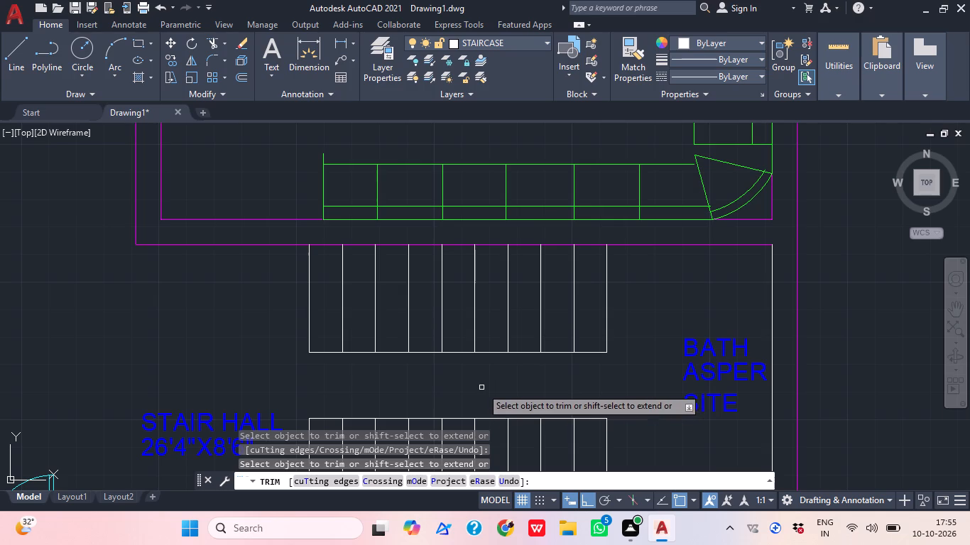
key(Escape)
Draw a 2' vertical line joining the east ends of the north and south divider lines.
middle_drag(547, 384, 500, 384)
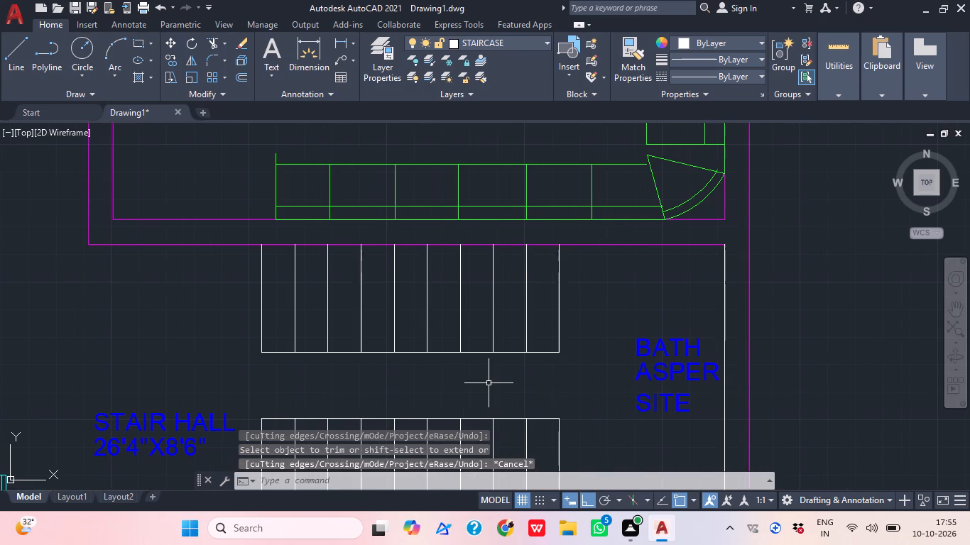
text(L)
key(space)
scroll(570, 388, up, 2)
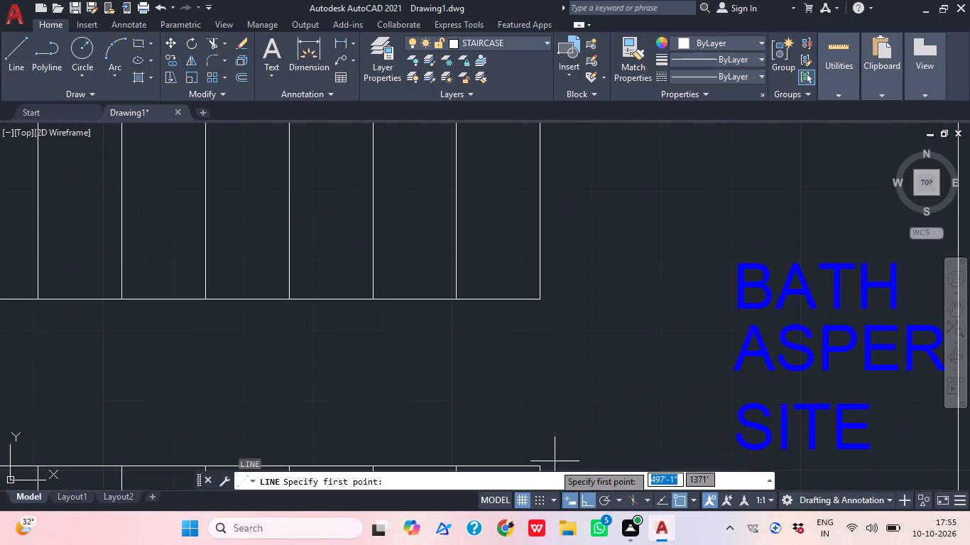
click(538, 466)
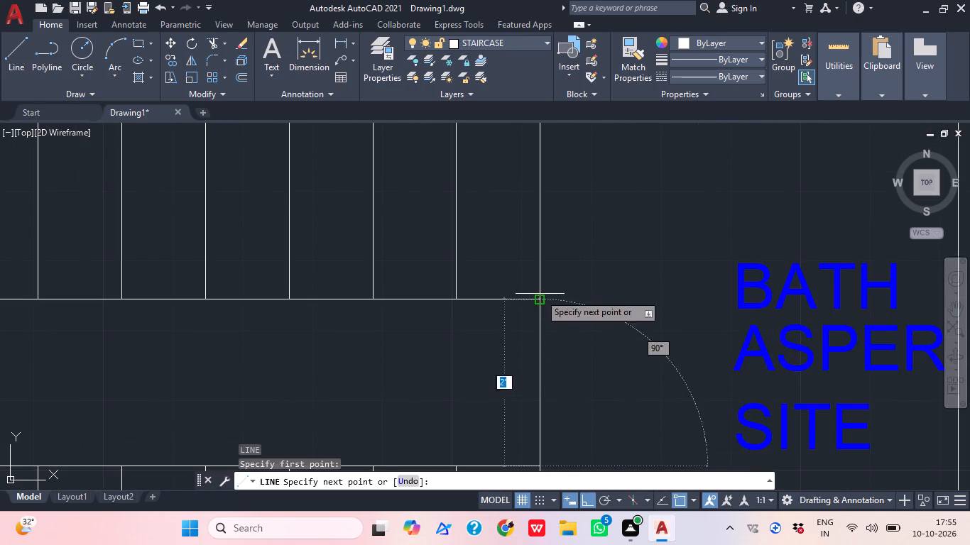
click(540, 294)
key(Escape)
Offset the divider's vertical end line 6" to the east.
middle_drag(604, 330, 530, 323)
key(o)
key(space)
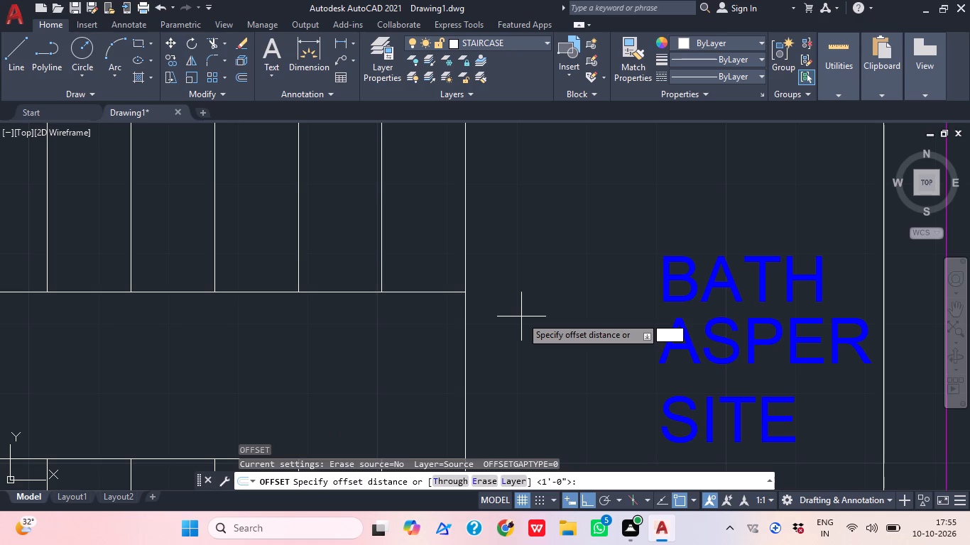
text(6")
key(Return)
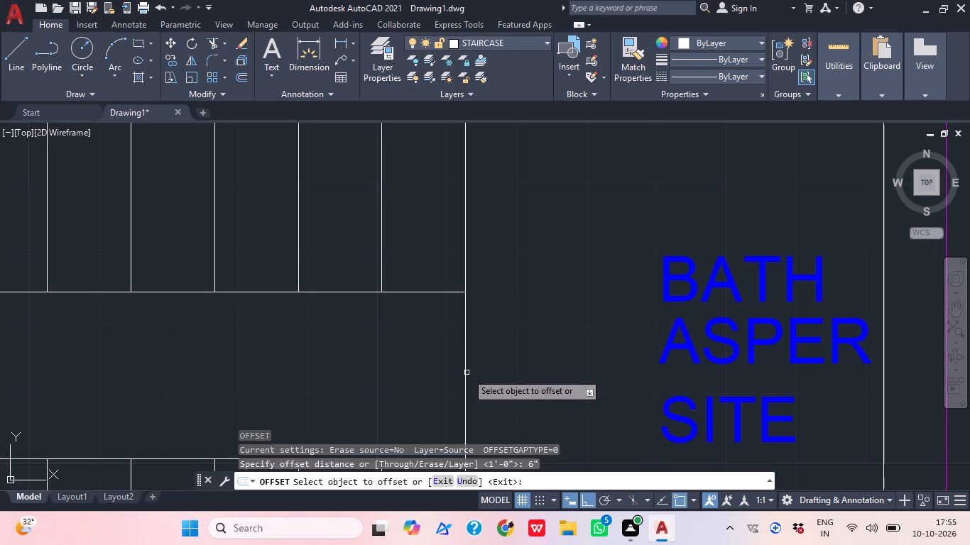
click(465, 371)
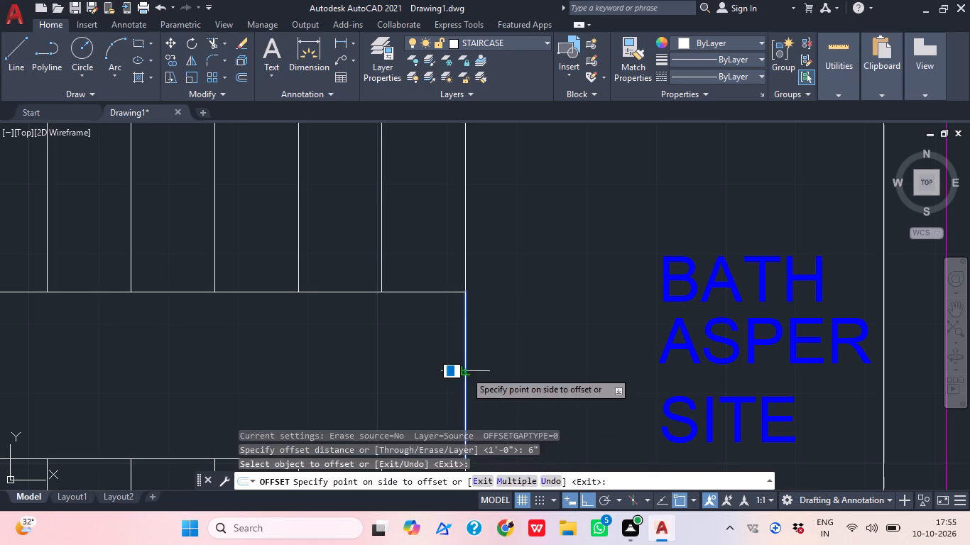
click(491, 371)
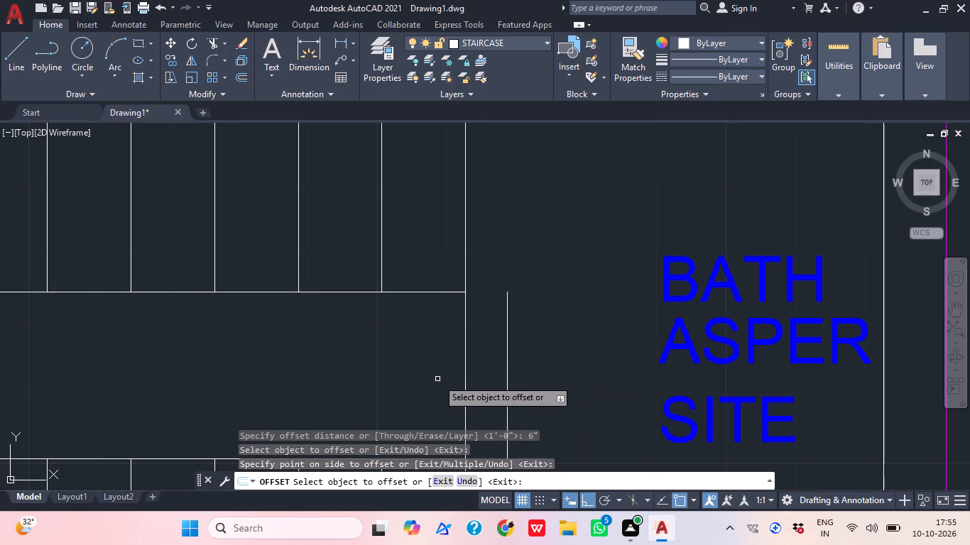
key(Escape)
Extend the north and south divider lines east to the new vertical end line.
text(EX)
key(space)
click(421, 294)
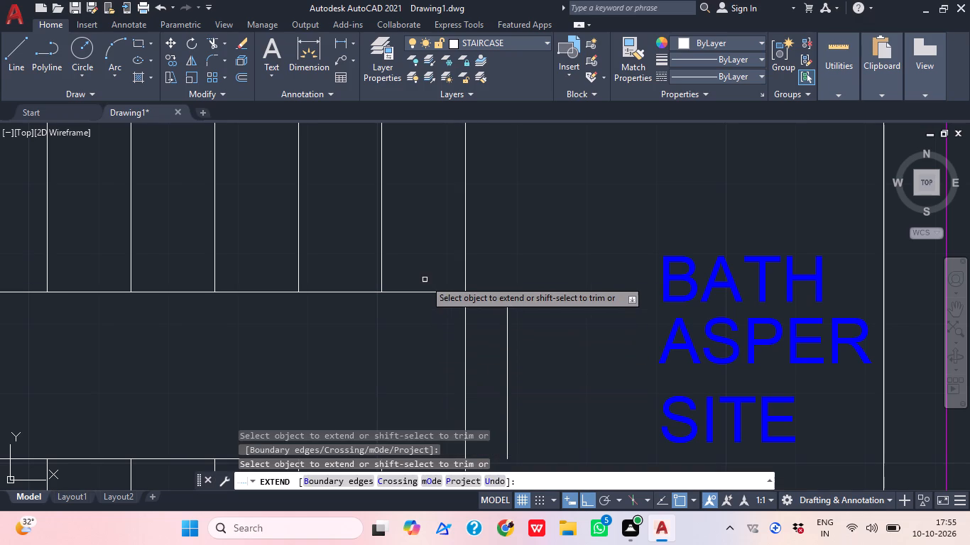
middle_drag(518, 343, 455, 197)
click(381, 316)
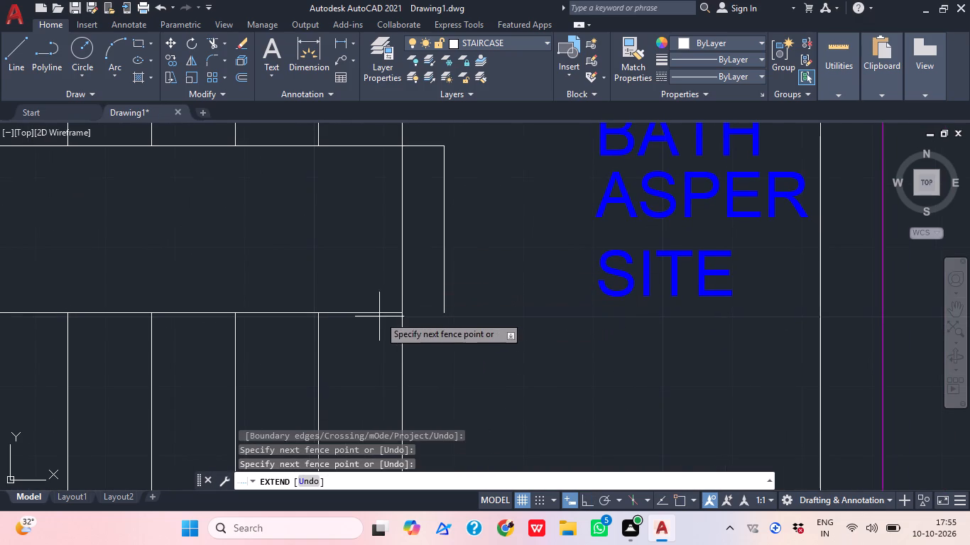
click(370, 277)
scroll(447, 274, up, 1)
middle_drag(448, 275, 479, 334)
key(Escape)
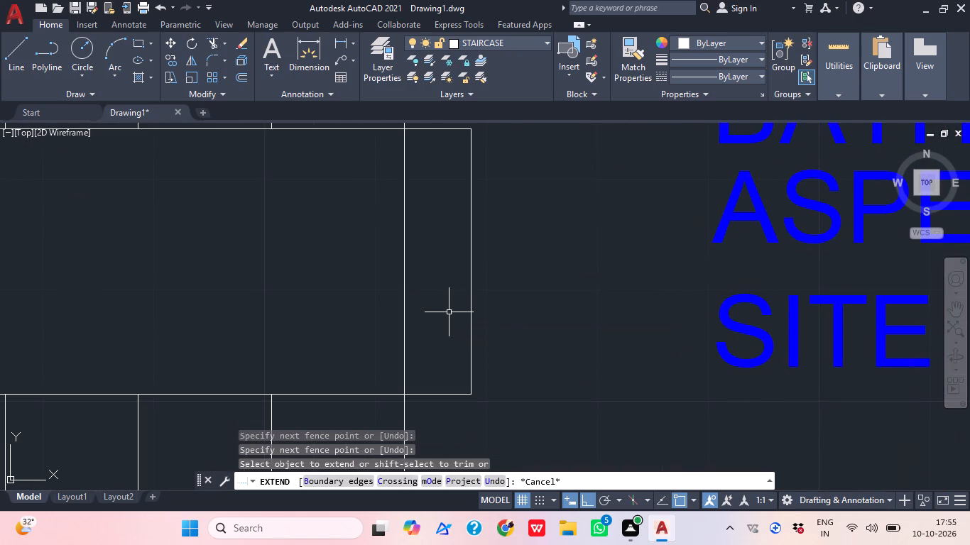
Trim away the original vertical line segment inside the divider, in line with the easternmost tread.
text(TR)
key(space)
click(441, 312)
click(389, 308)
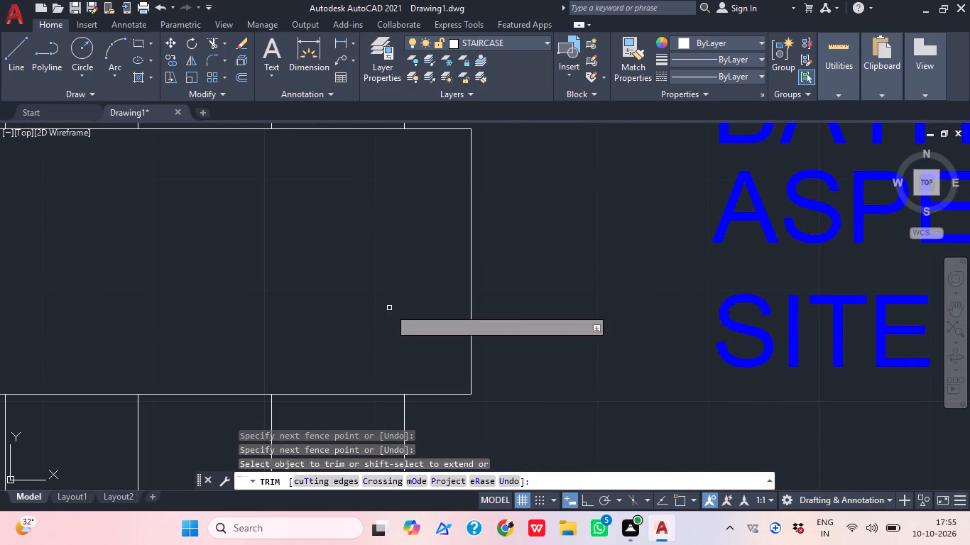
middle_drag(396, 309, 452, 348)
scroll(405, 316, down, 1)
key(Escape)
Offset the divider's east, south and north outline lines 3" inward.
text(O)
key(space)
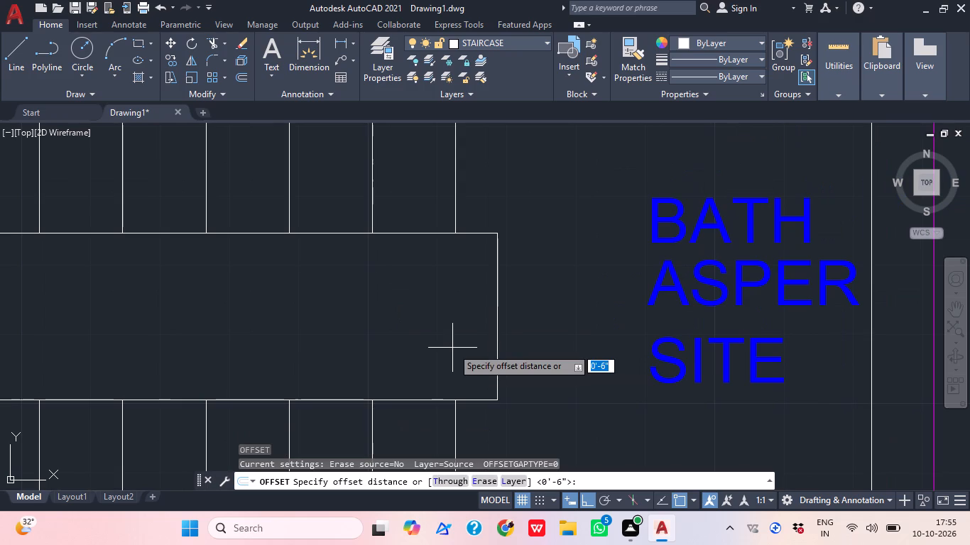
key(3)
key(shift+quotedbl)
key(Return)
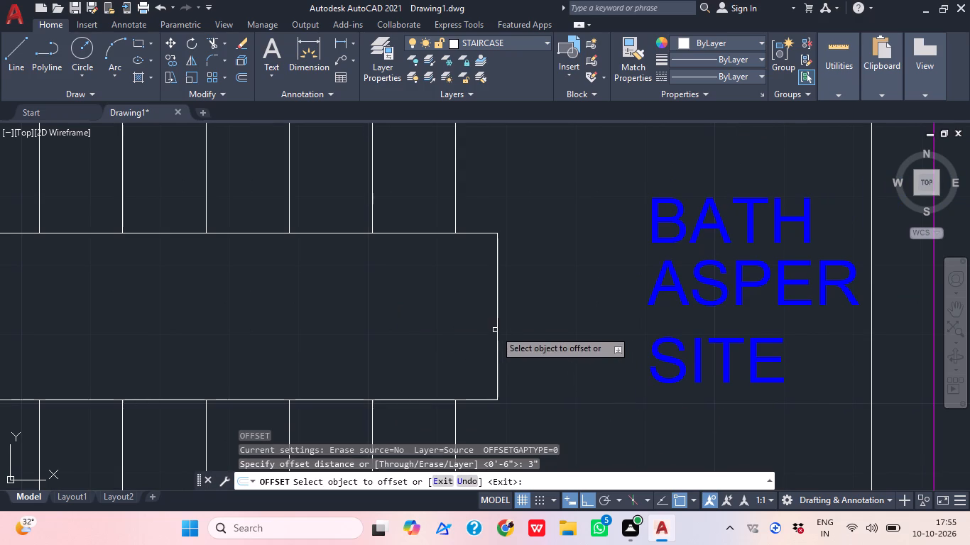
click(498, 330)
click(449, 333)
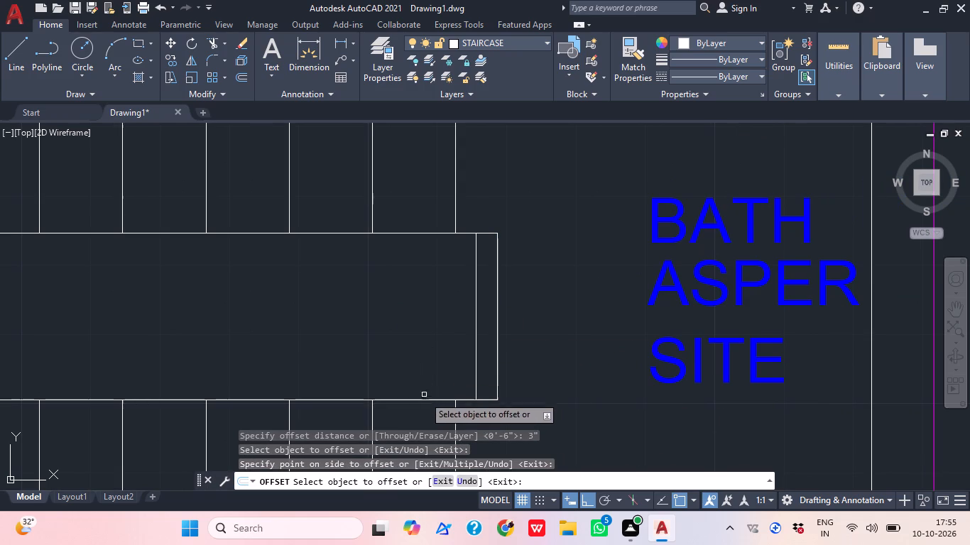
click(418, 401)
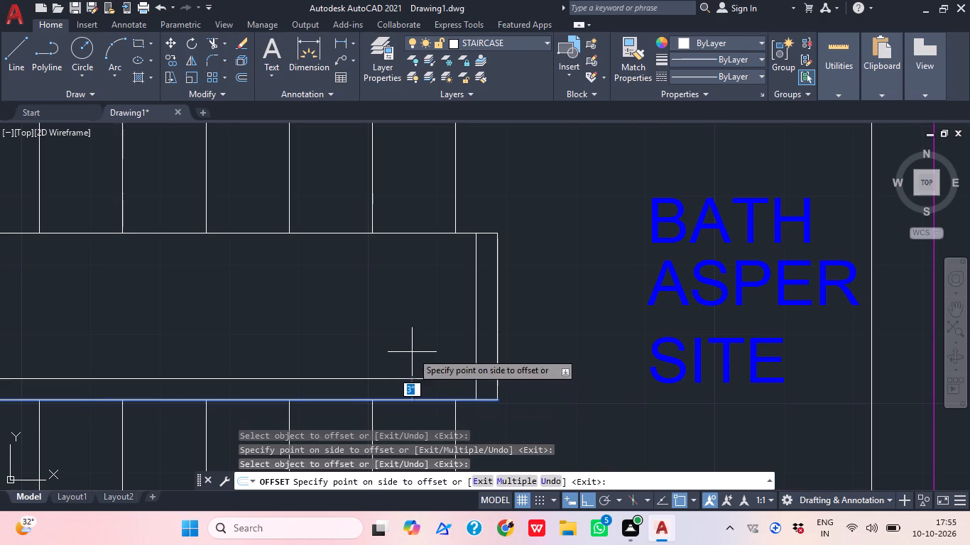
click(411, 347)
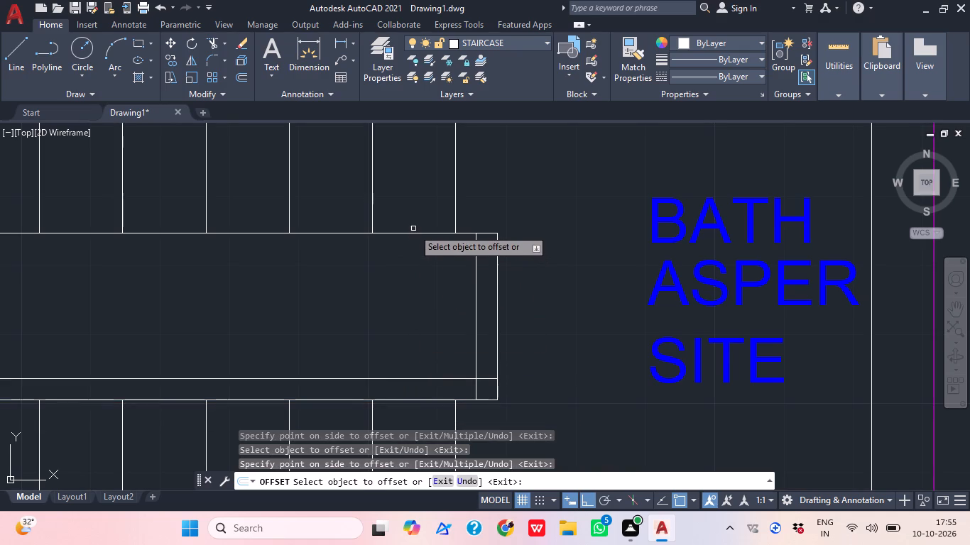
click(413, 234)
click(410, 323)
middle_drag(508, 349, 587, 379)
scroll(523, 352, down, 1)
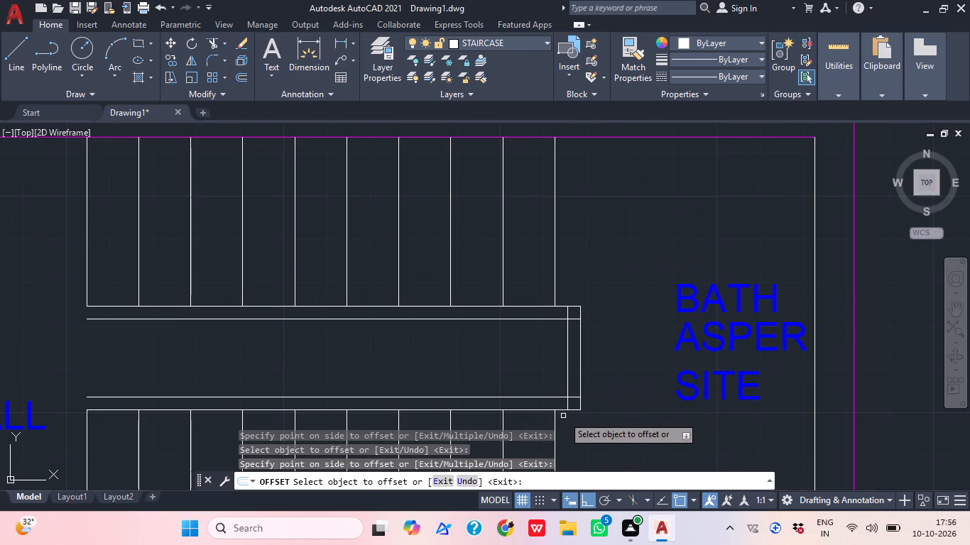
scroll(220, 372, down, 1)
middle_drag(250, 384, 384, 411)
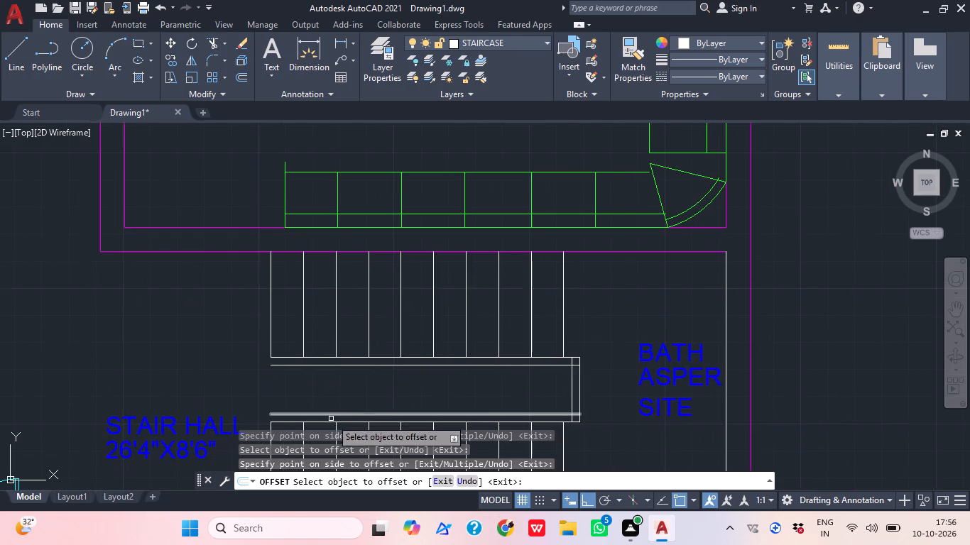
middle_drag(288, 386, 293, 355)
key(Escape)
Extend the westernmost tread lines of both flights to the divider's inner lines, closing the rail's west ends.
text(EX)
key(space)
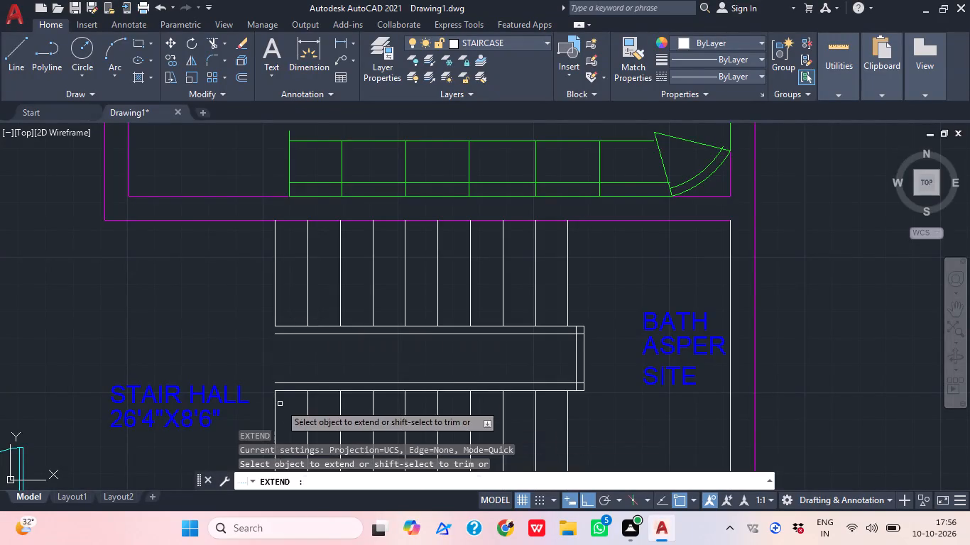
middle_drag(280, 404, 283, 332)
click(287, 347)
click(263, 344)
click(301, 216)
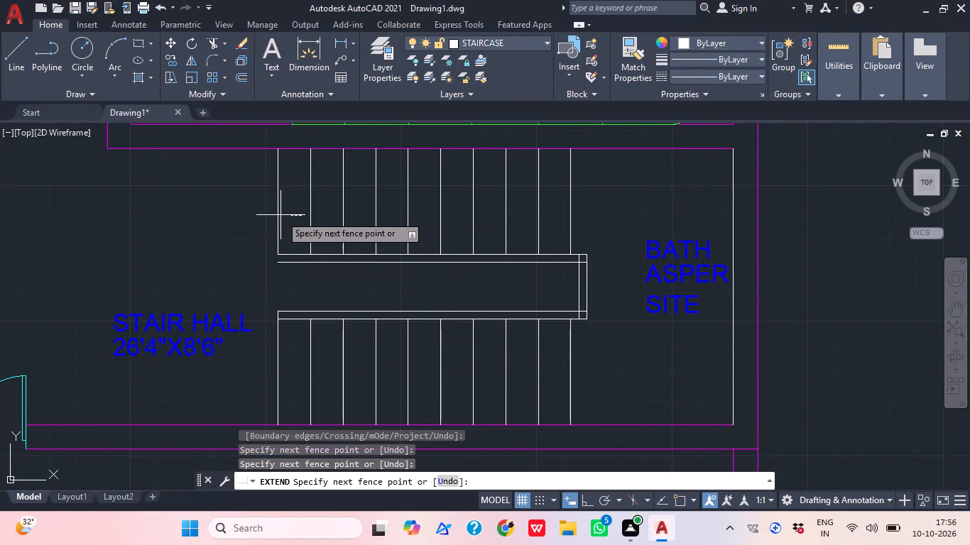
click(260, 215)
middle_drag(480, 271, 405, 301)
key(Escape)
Trim the overlapping ends of the inner divider lines at the northeast and southeast corners.
text(TR)
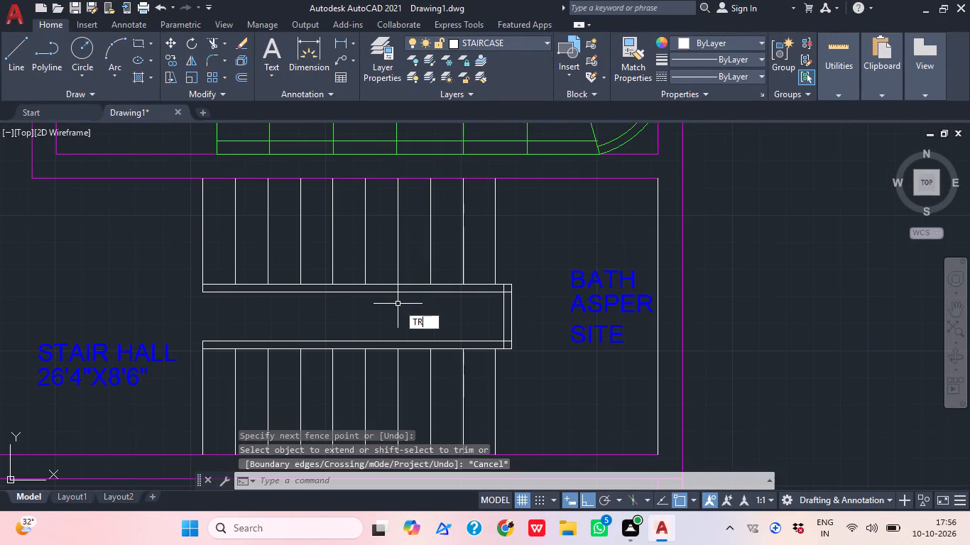
key(space)
scroll(481, 306, up, 3)
click(578, 255)
click(547, 233)
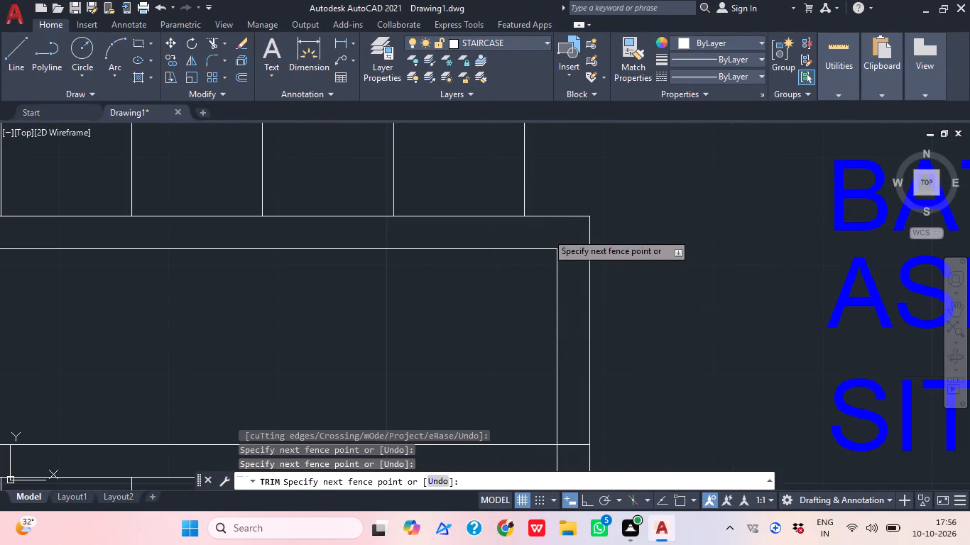
middle_drag(579, 378, 508, 239)
click(481, 332)
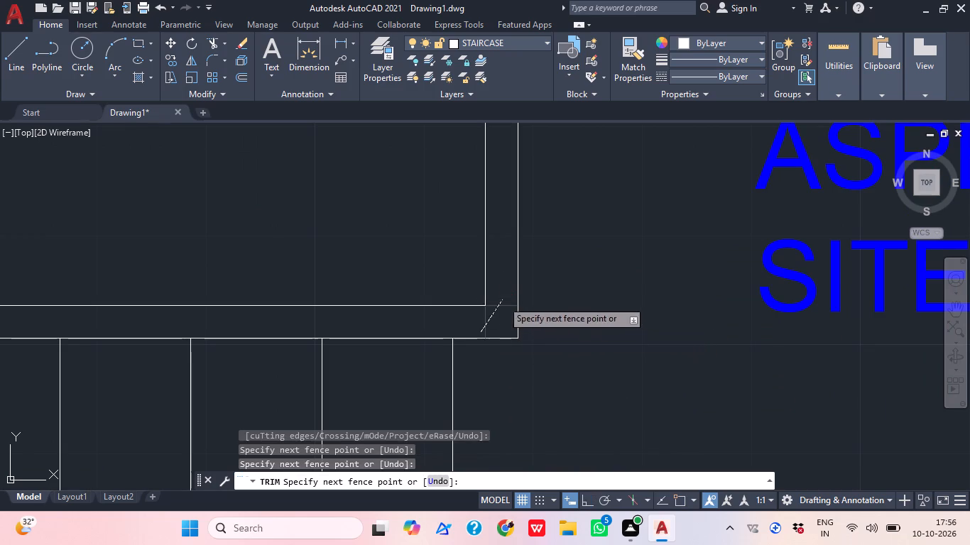
click(502, 300)
scroll(530, 312, down, 2)
key(Escape)
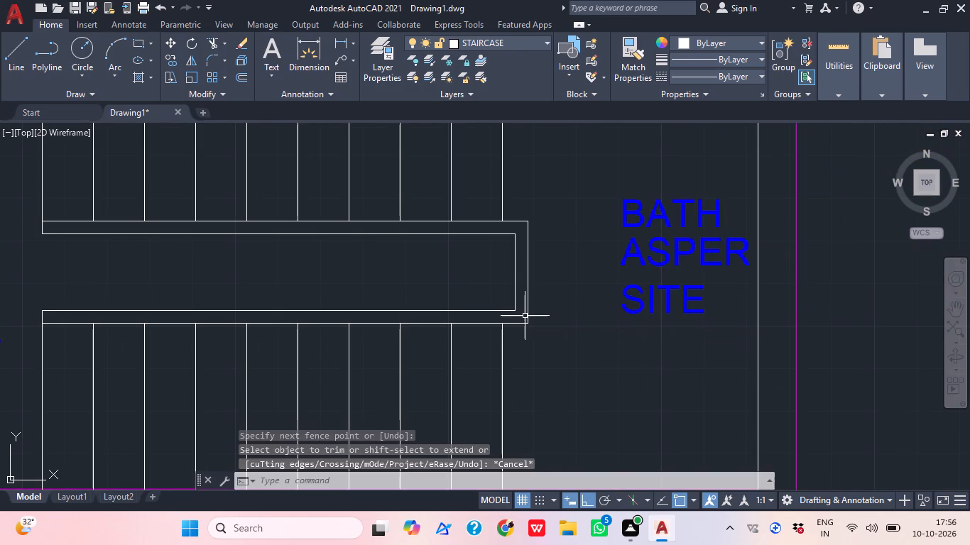
Insert the recent Vehicle car block in the open area just south of the stair hall wall.
middle_click(577, 309)
scroll(577, 309, down, 2)
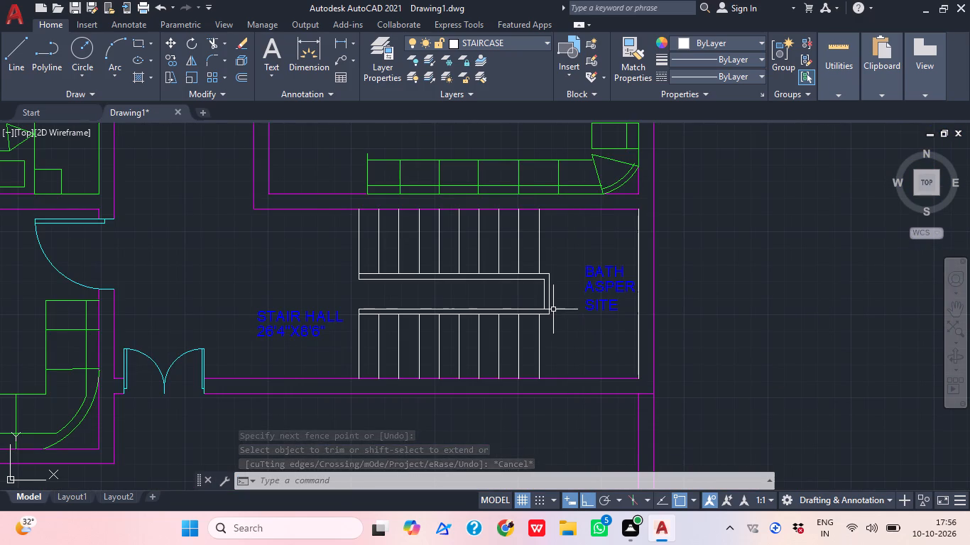
middle_drag(562, 352, 565, 269)
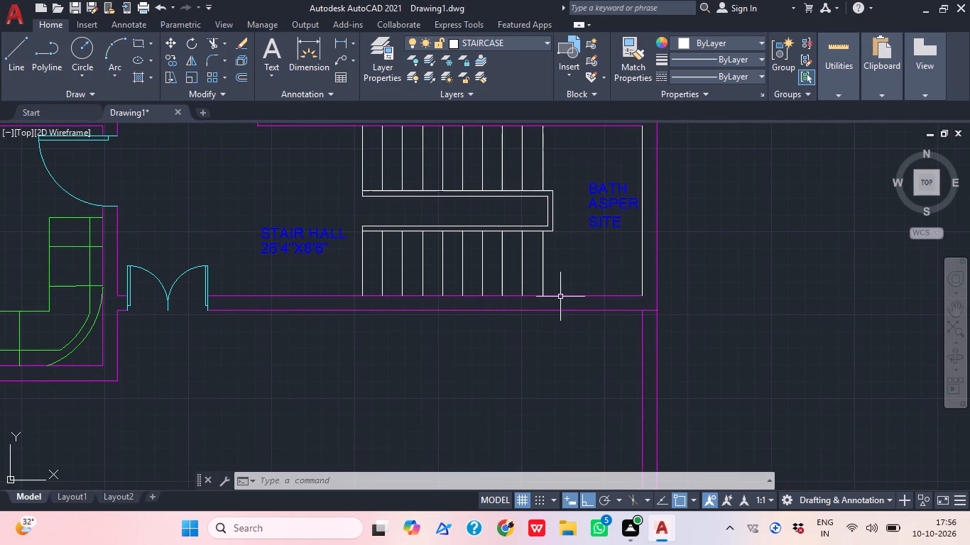
text(I)
key(space)
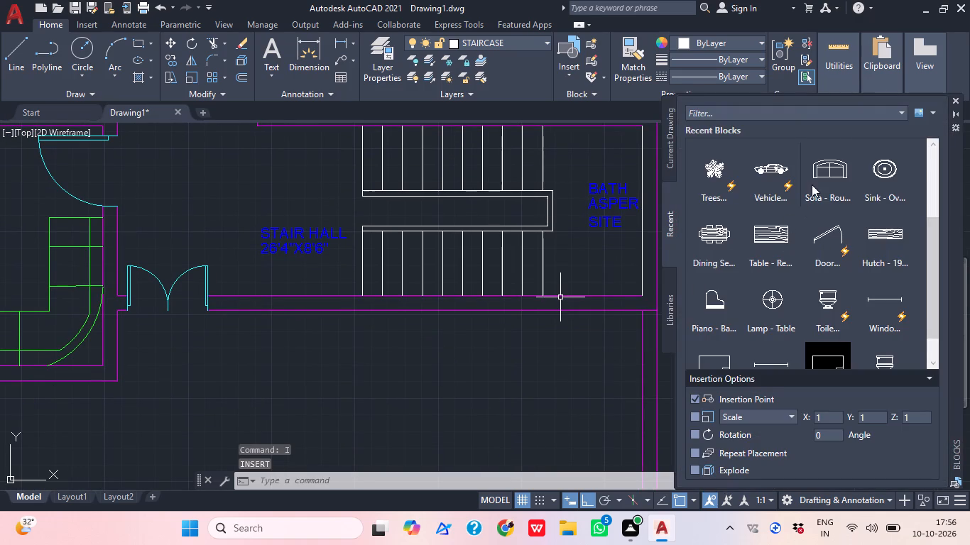
drag(773, 163, 585, 312)
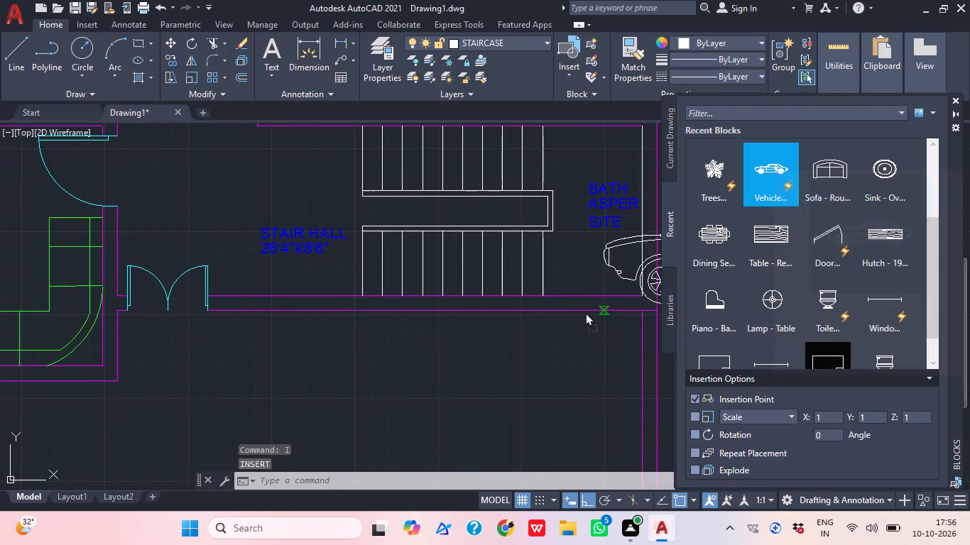
drag(585, 312, 189, 431)
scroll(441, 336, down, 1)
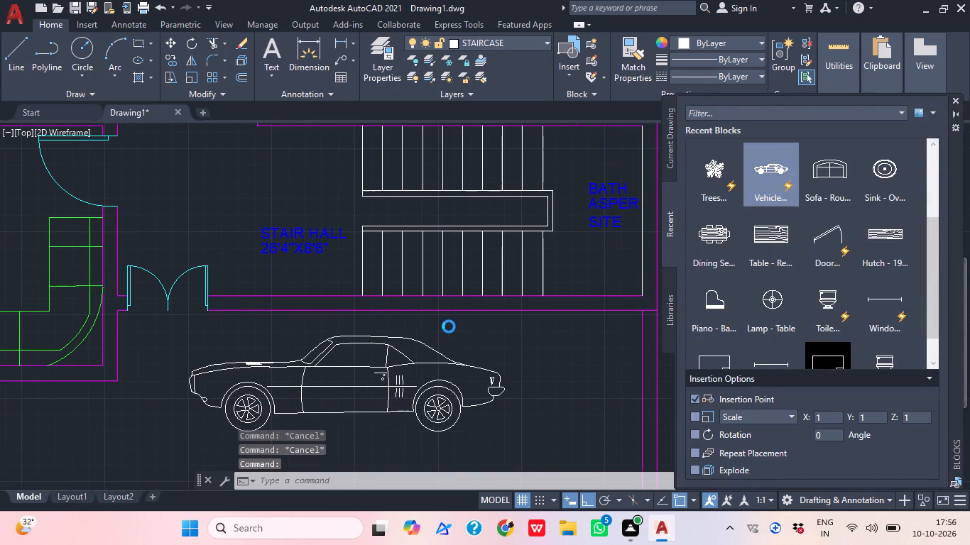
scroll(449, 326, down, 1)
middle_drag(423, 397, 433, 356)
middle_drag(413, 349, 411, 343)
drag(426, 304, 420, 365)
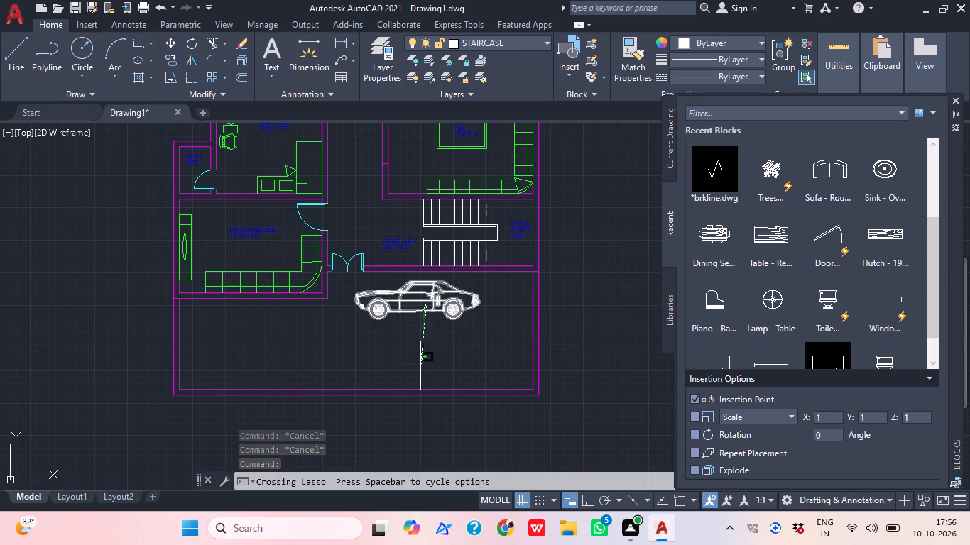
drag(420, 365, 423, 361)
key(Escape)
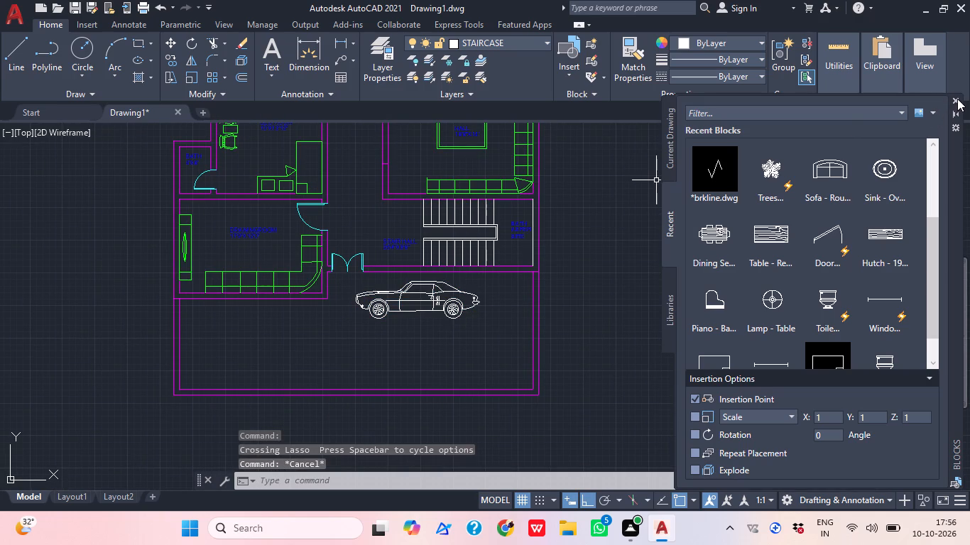
Move the car block a short distance straight south, away from the stair hall wall.
click(957, 99)
click(449, 297)
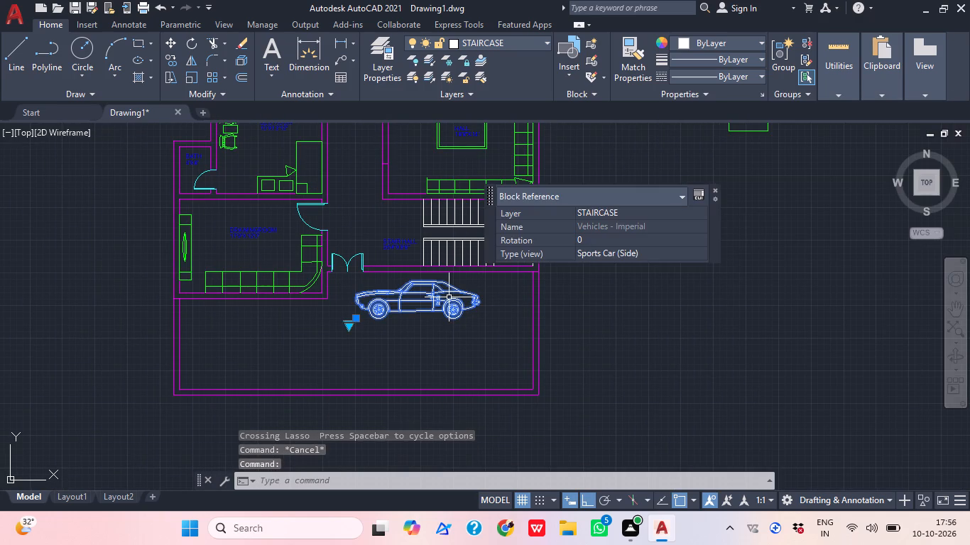
text(M)
key(space)
click(425, 291)
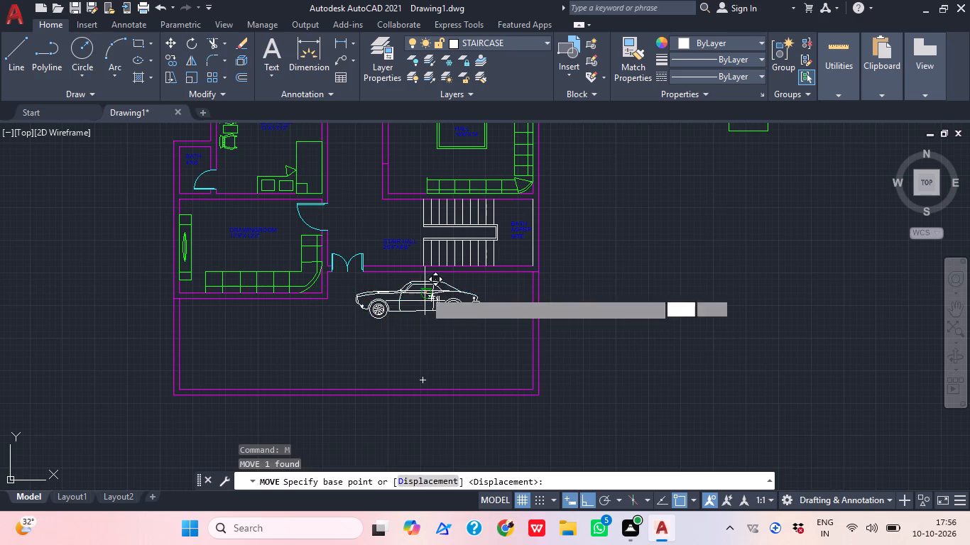
click(415, 327)
key(Escape)
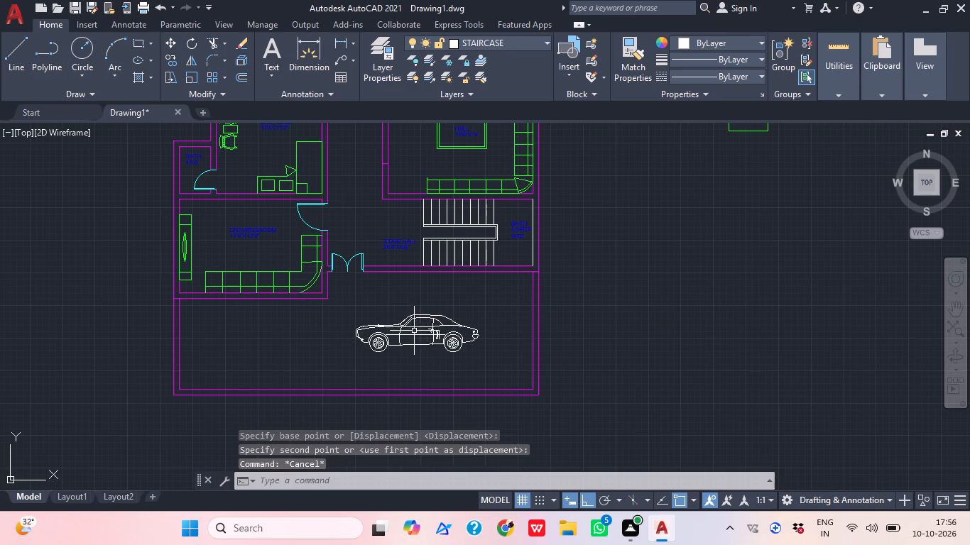
Switch the car block's view type to Sports Car (Top).
click(461, 316)
click(437, 324)
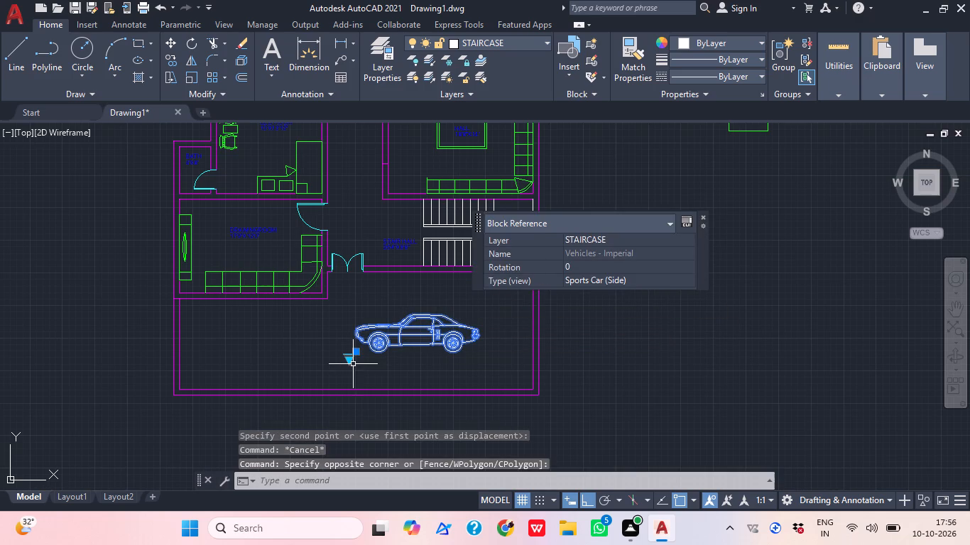
click(350, 360)
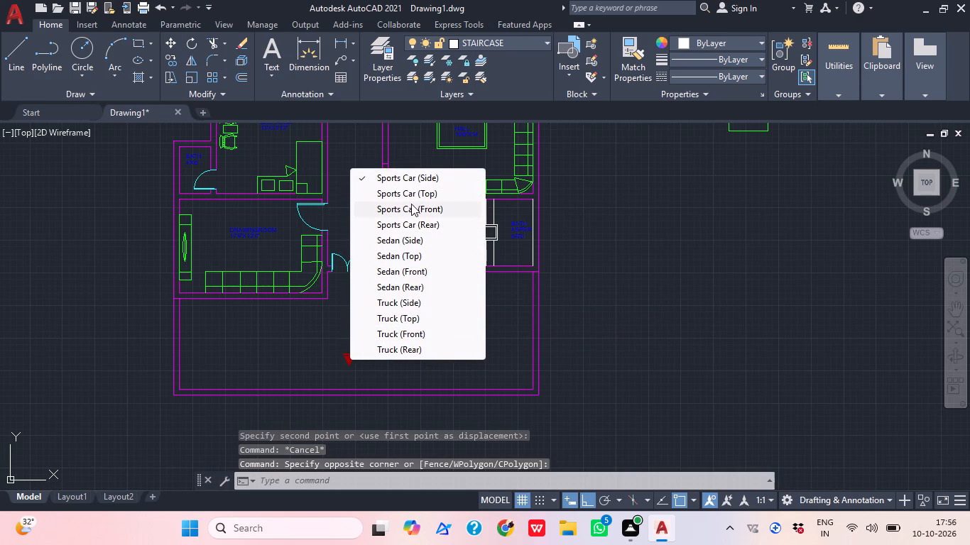
click(411, 201)
key(Escape)
Rotate the top-view car to 270° about its nose so that it faces north toward the house.
click(405, 350)
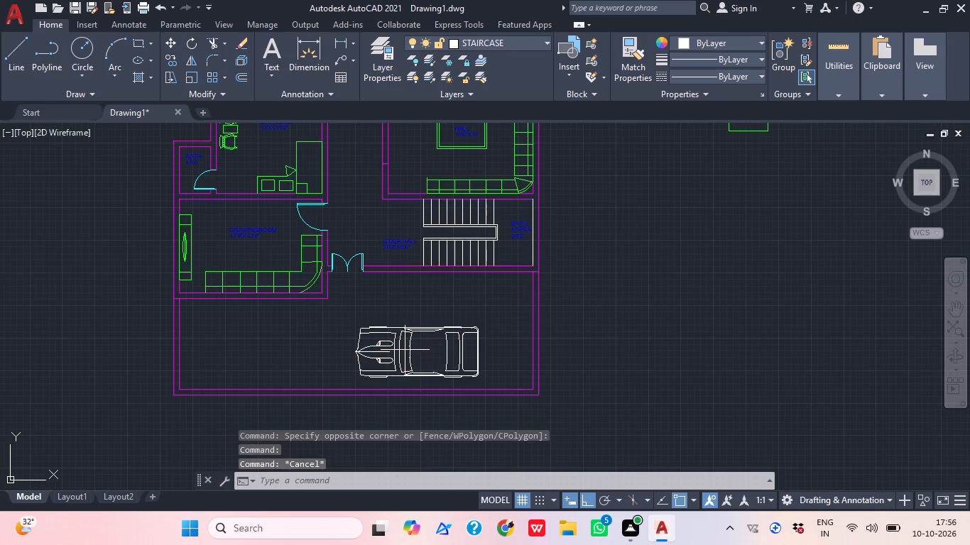
click(354, 345)
key(r)
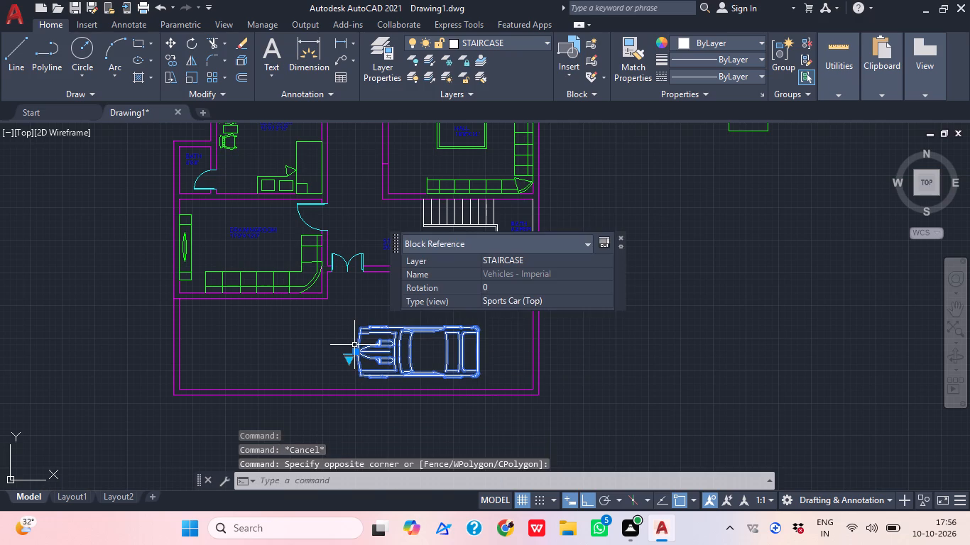
text(O)
key(space)
click(362, 341)
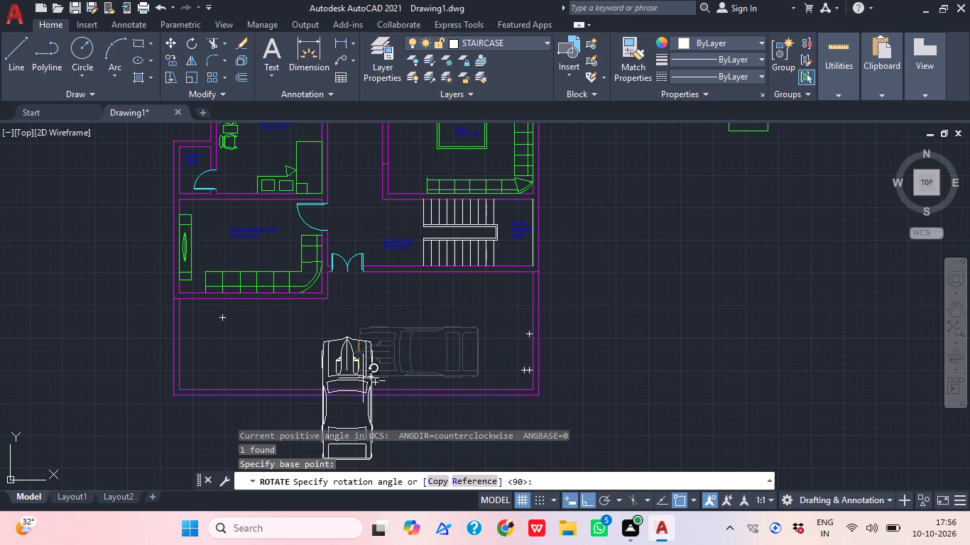
scroll(364, 379, down, 1)
middle_drag(364, 379, 356, 325)
click(360, 400)
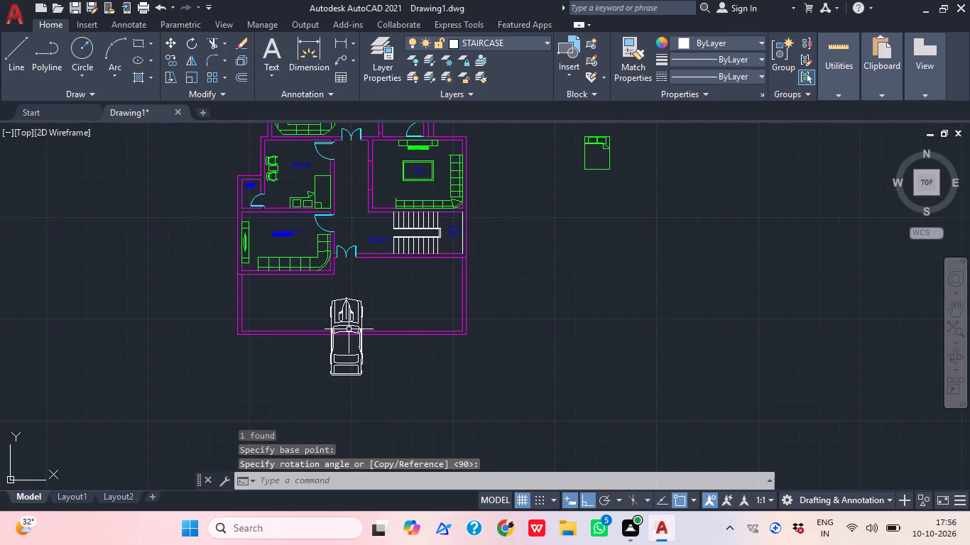
click(349, 329)
key(Escape)
Move the car freely about 11'-10" northeast, placing its nose just south of the stair hall wall.
click(350, 304)
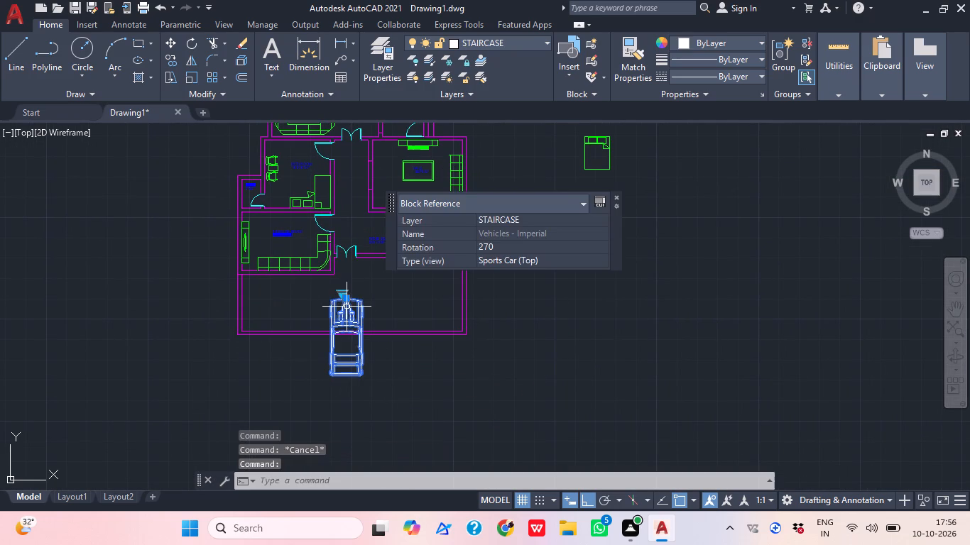
text(M)
key(space)
click(347, 307)
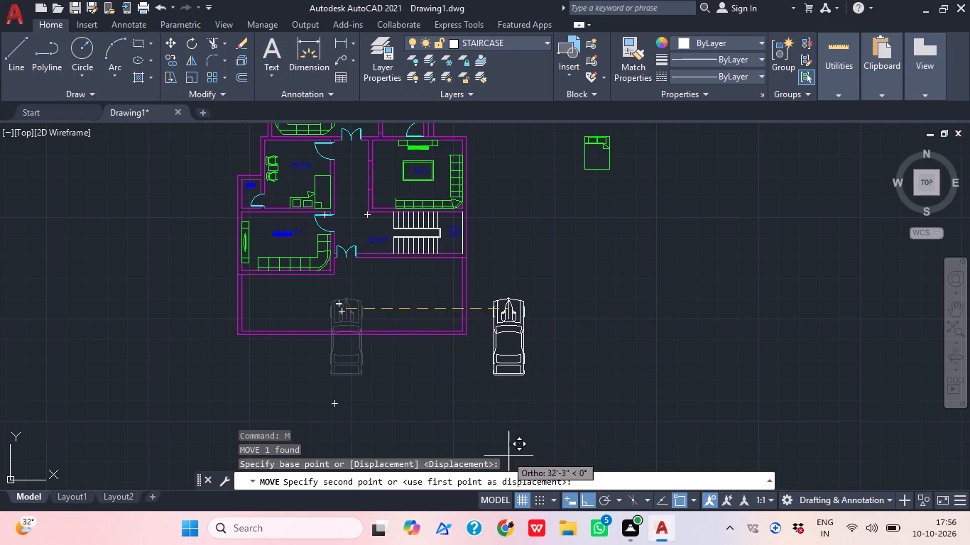
click(592, 499)
scroll(395, 260, up, 1)
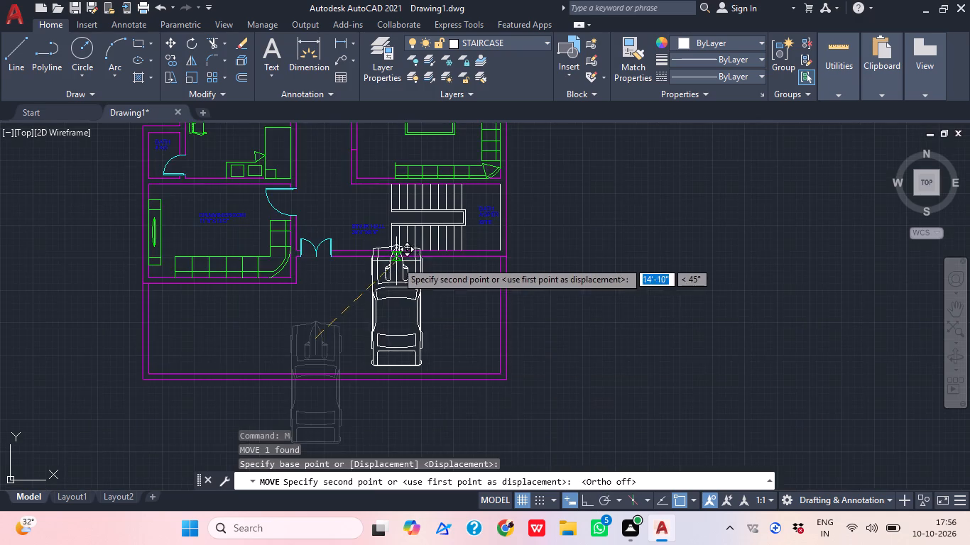
scroll(396, 289, up, 2)
middle_drag(395, 273, 395, 226)
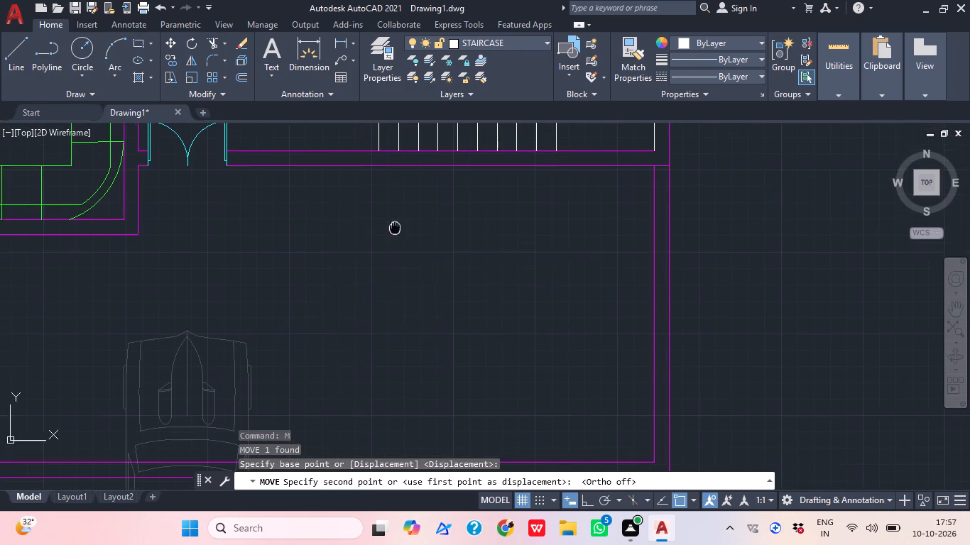
middle_drag(395, 226, 393, 210)
click(354, 191)
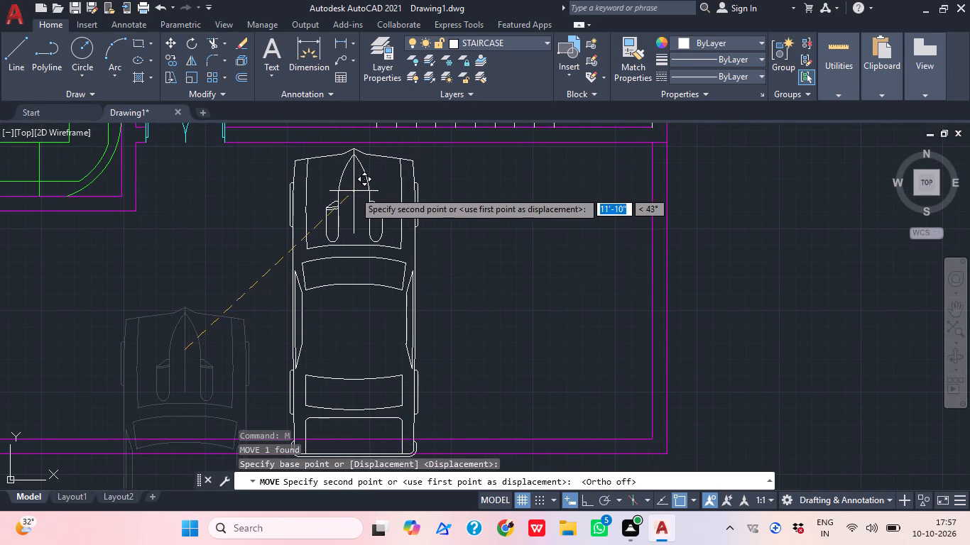
key(Escape)
Scale the car down about its middle to roughly two-thirds size so it fits inside the front area's walls.
drag(413, 292, 407, 288)
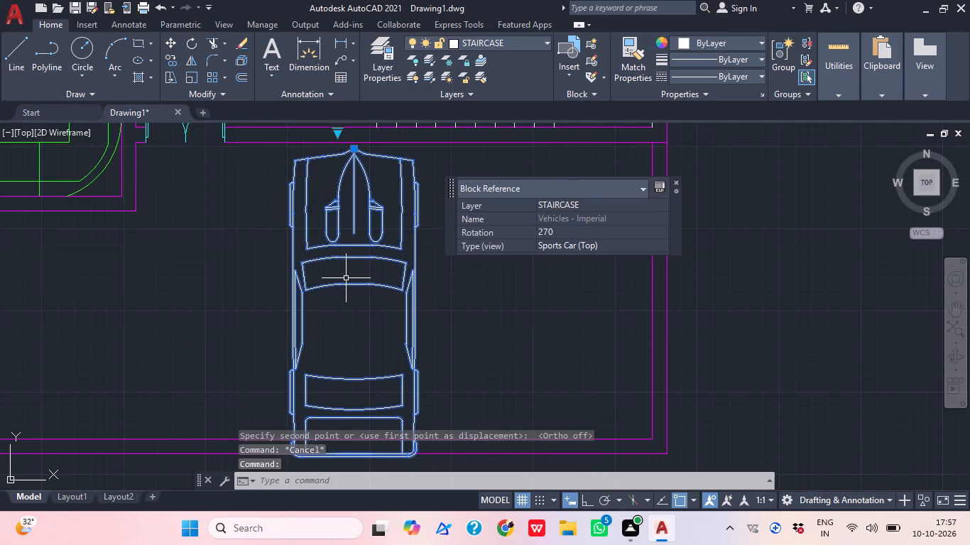
text(SC)
key(space)
drag(356, 273, 361, 282)
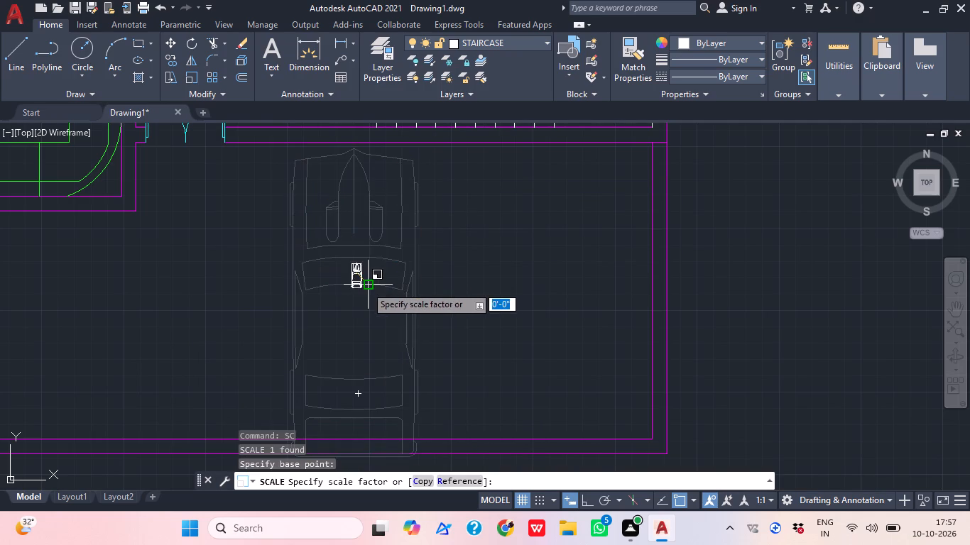
click(473, 331)
Copy the car about 9'-6" east, beside the original in the front area.
scroll(482, 315, down, 1)
middle_drag(467, 315, 394, 312)
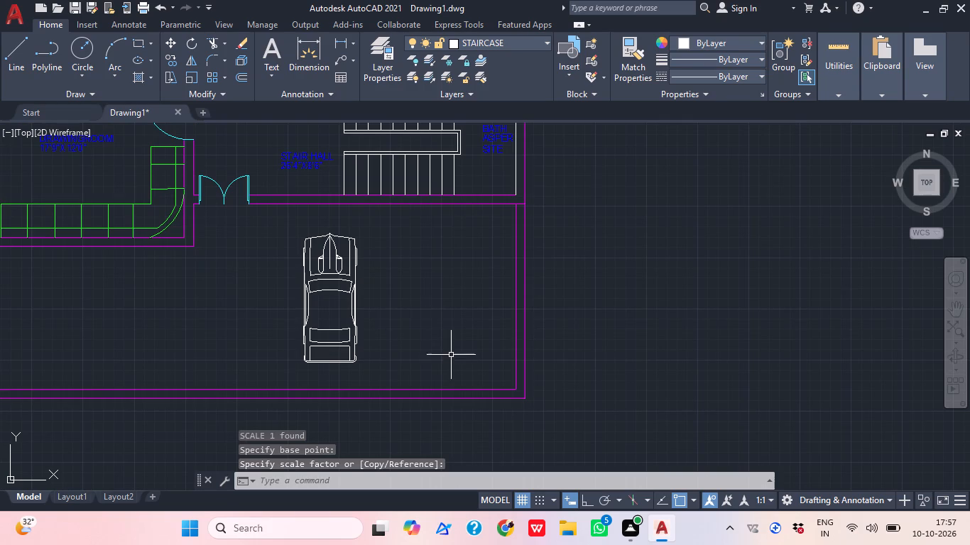
drag(354, 339, 343, 335)
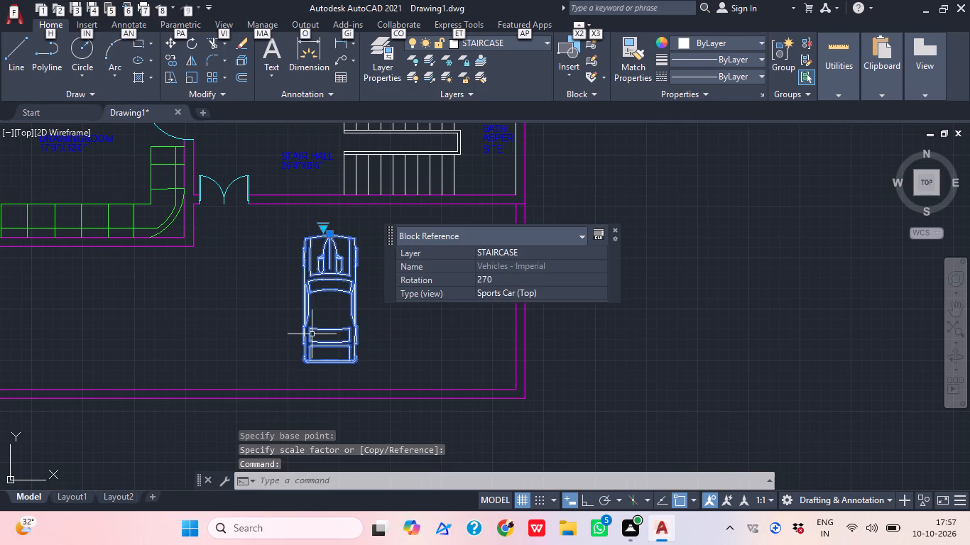
key(Escape)
key(c)
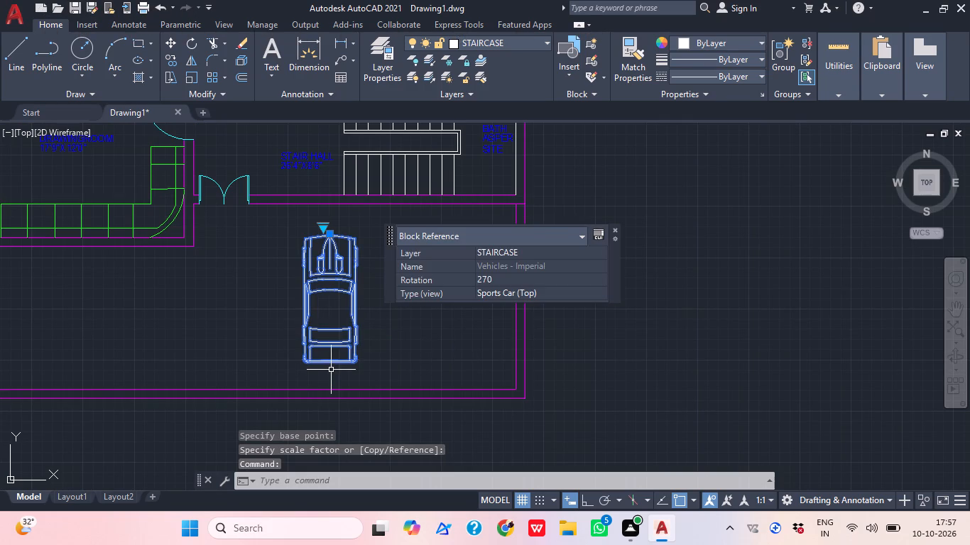
key(o)
key(p)
key(space)
click(330, 290)
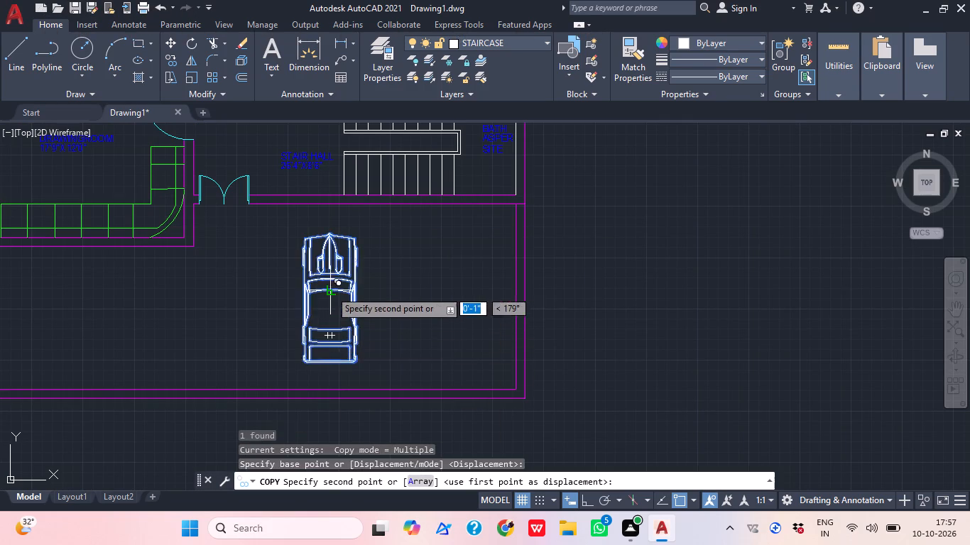
click(448, 291)
key(Escape)
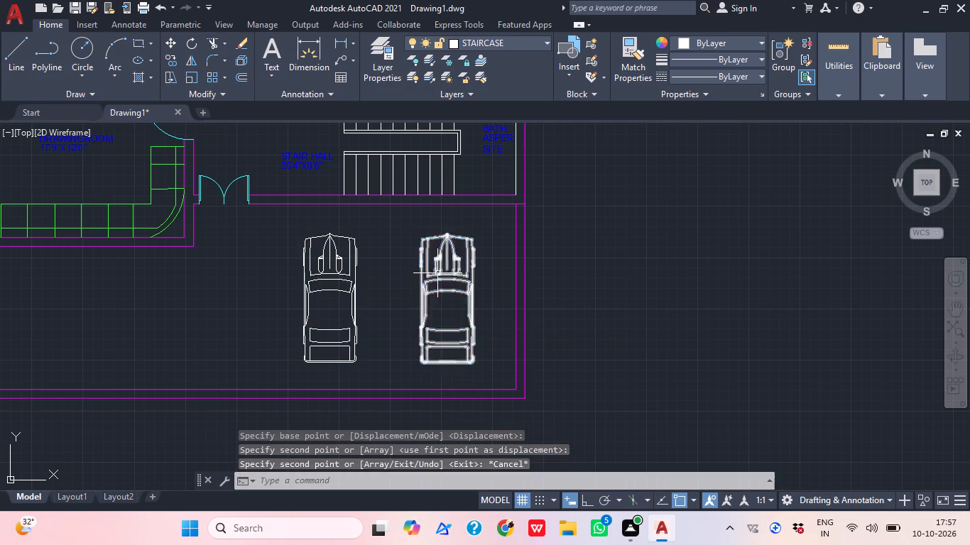
Switch the eastern car copy's view type to Truck (Top).
click(437, 272)
click(442, 227)
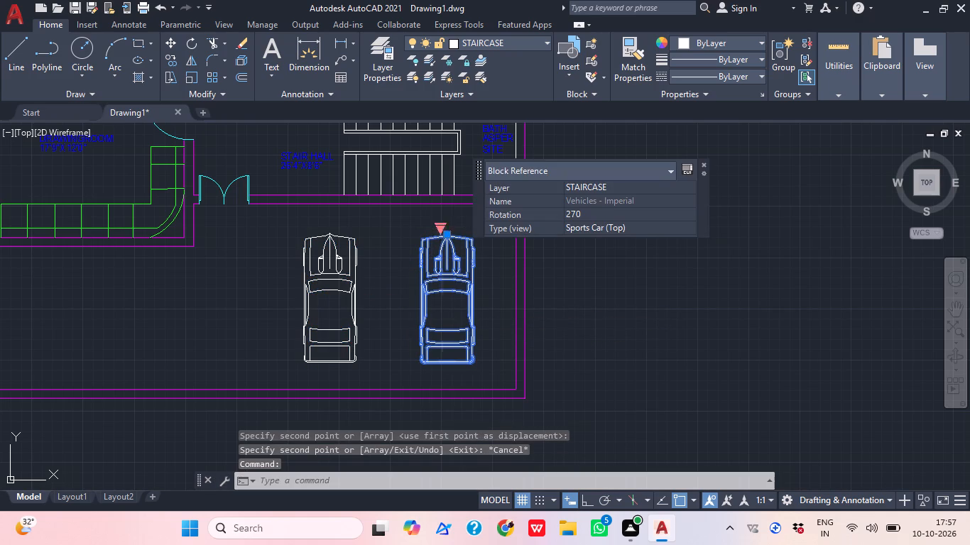
click(518, 378)
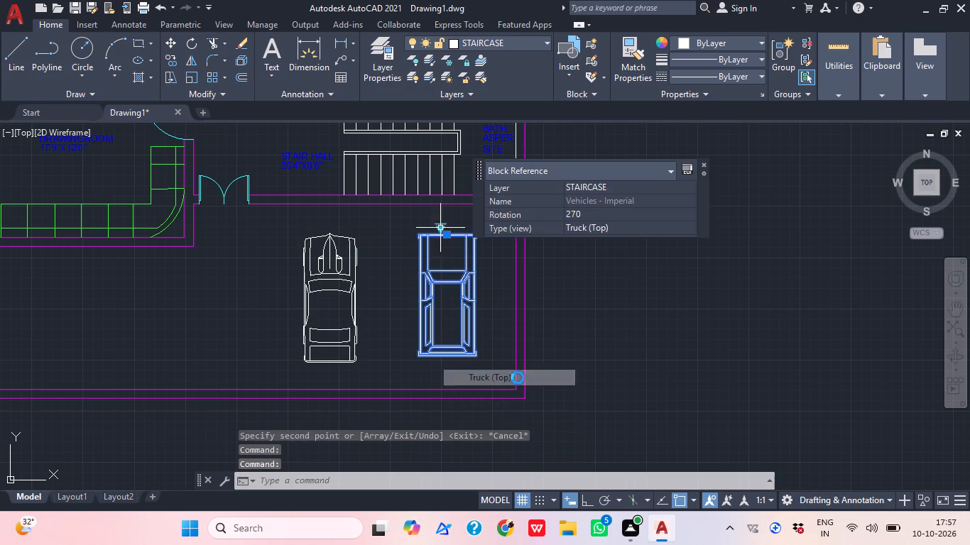
click(386, 346)
key(Escape)
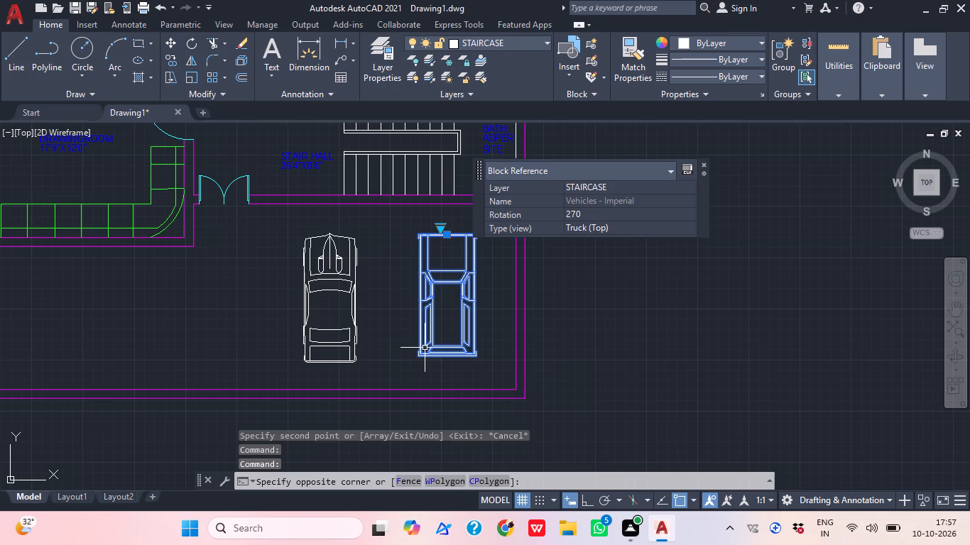
key(Escape)
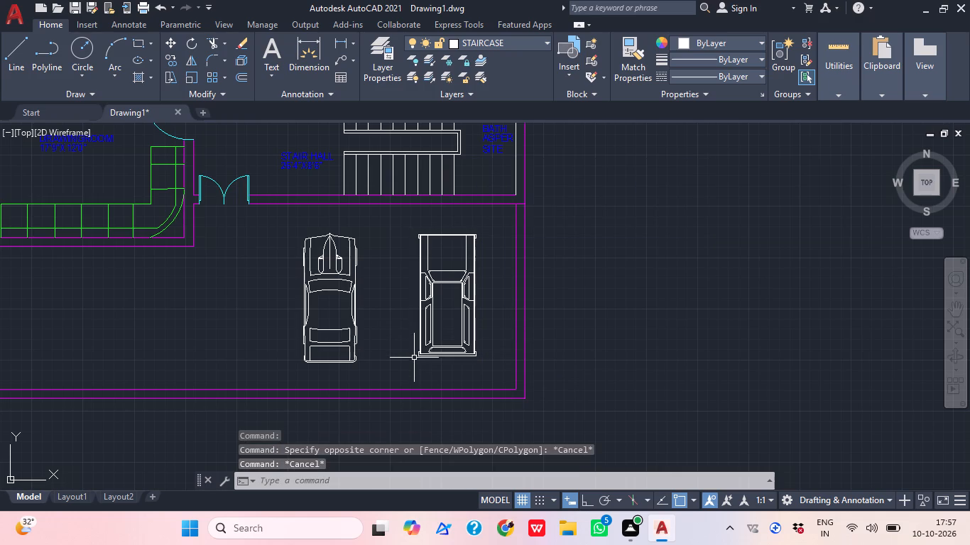
Draw a line about 5'-2" south from the outer wall corner southwest of the double entrance door.
middle_drag(463, 346, 492, 328)
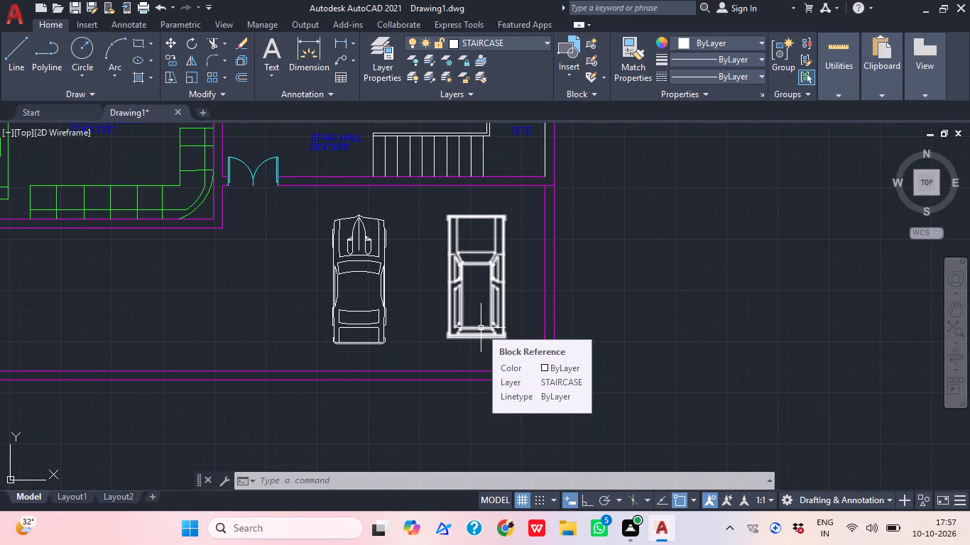
text(L)
key(space)
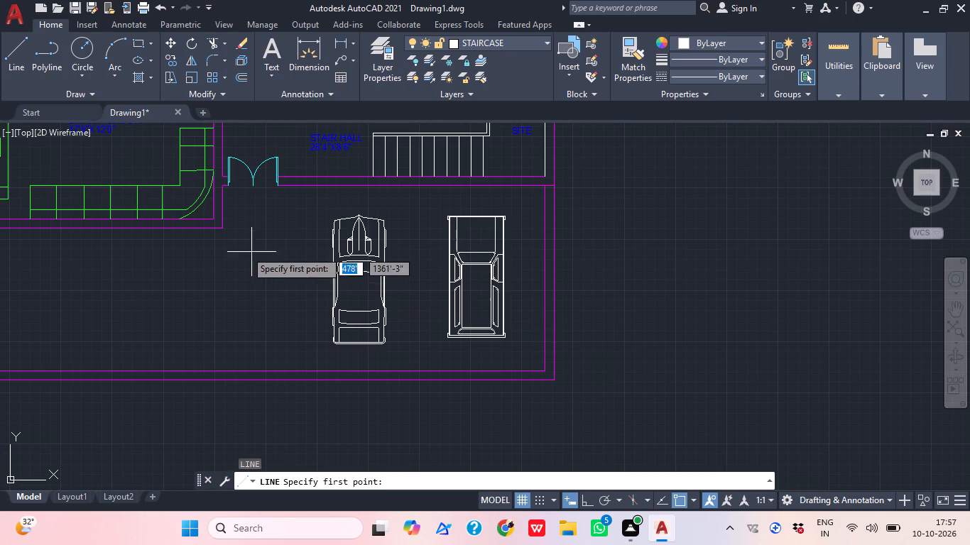
click(224, 228)
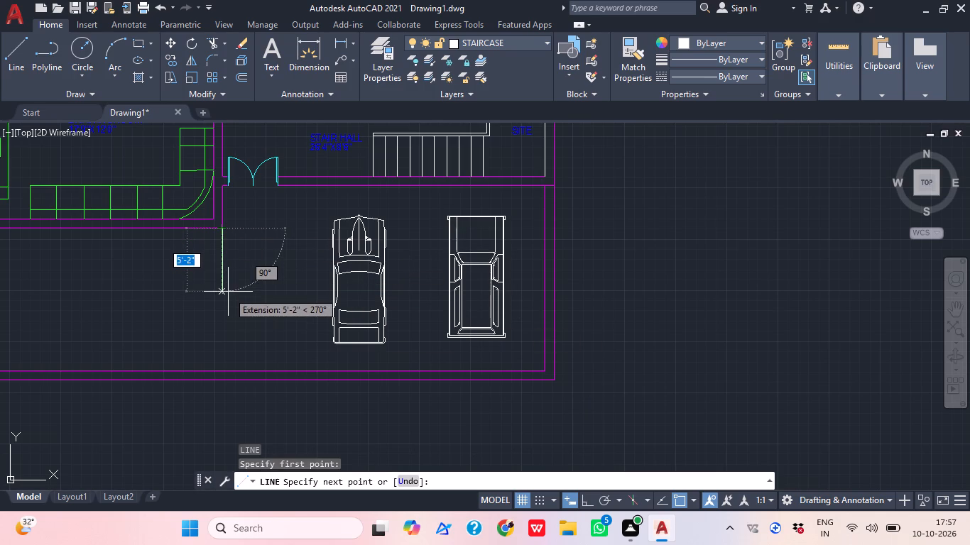
click(228, 292)
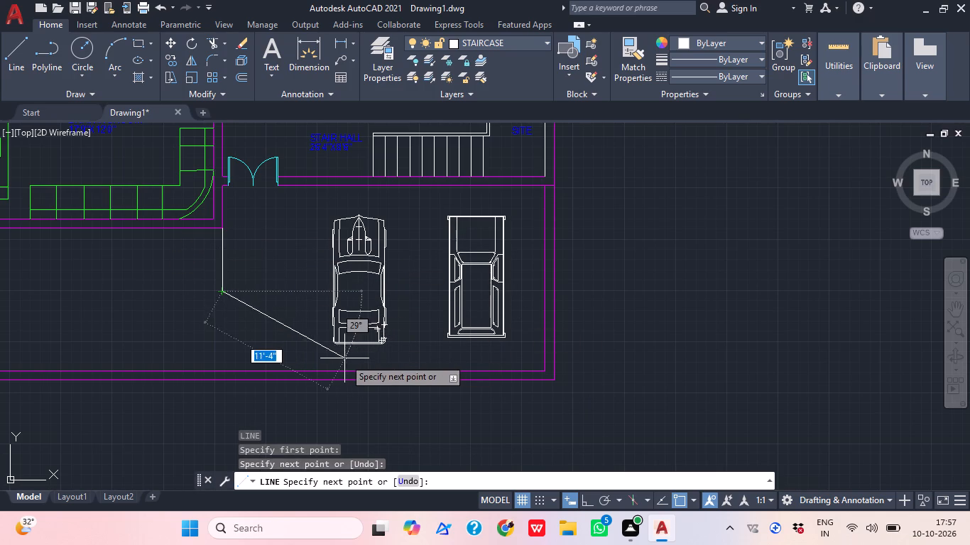
key(Escape)
Draw a three-point arc from the new line's south end, curving southeast through the front wall to a point outside.
click(111, 48)
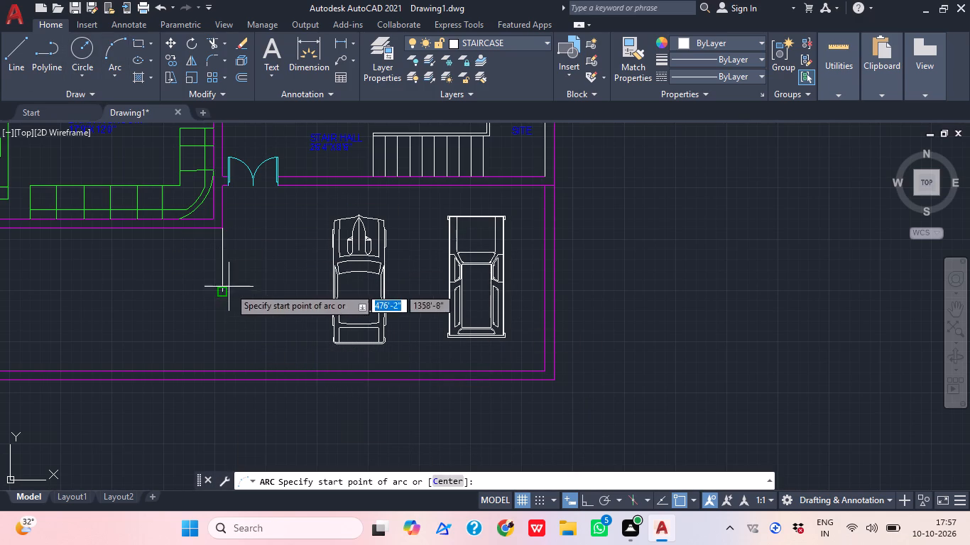
click(224, 293)
middle_drag(286, 362, 268, 314)
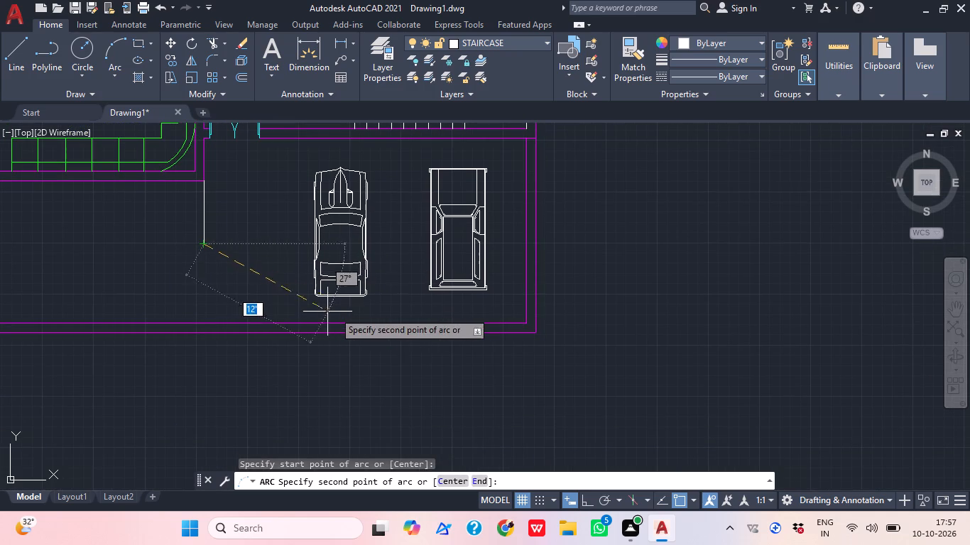
click(300, 324)
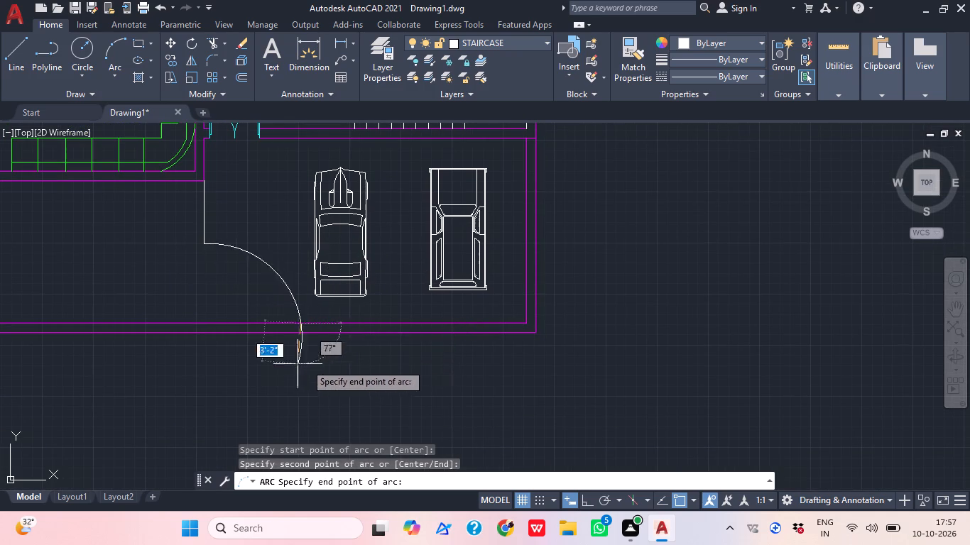
click(315, 432)
Trim the part of the arc that extends beyond the front wall's inner line.
text(TR)
key(space)
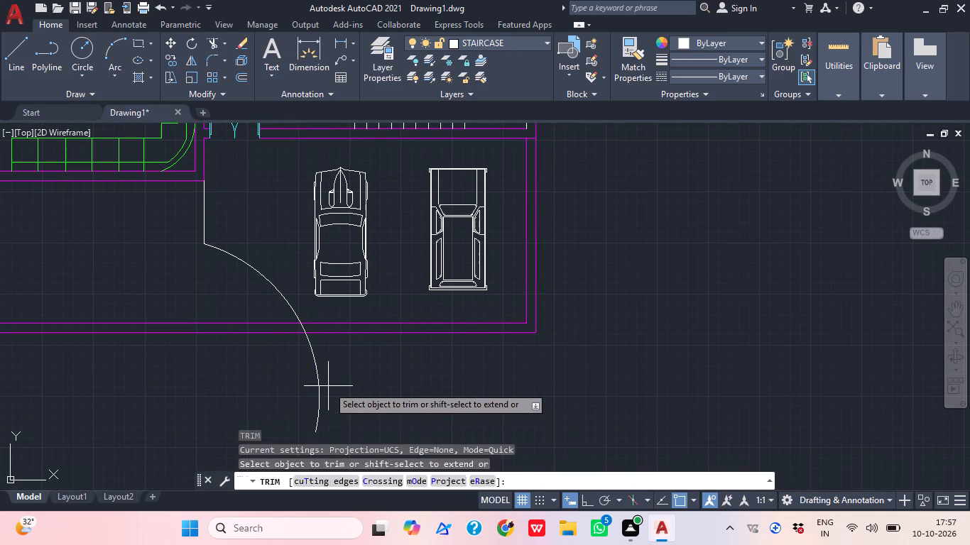
click(328, 386)
click(294, 378)
scroll(289, 322, up, 3)
click(329, 348)
click(366, 350)
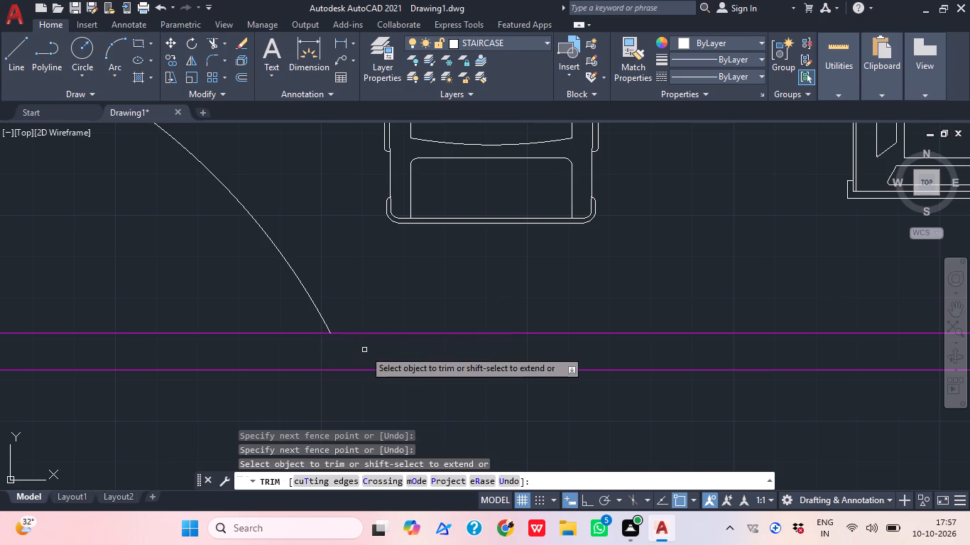
key(Escape)
scroll(277, 275, down, 5)
middle_drag(332, 304, 397, 408)
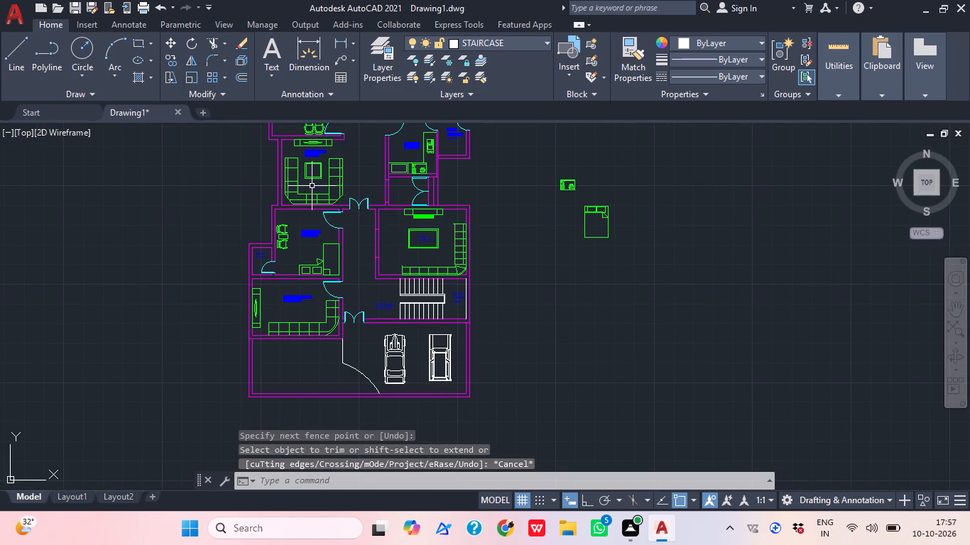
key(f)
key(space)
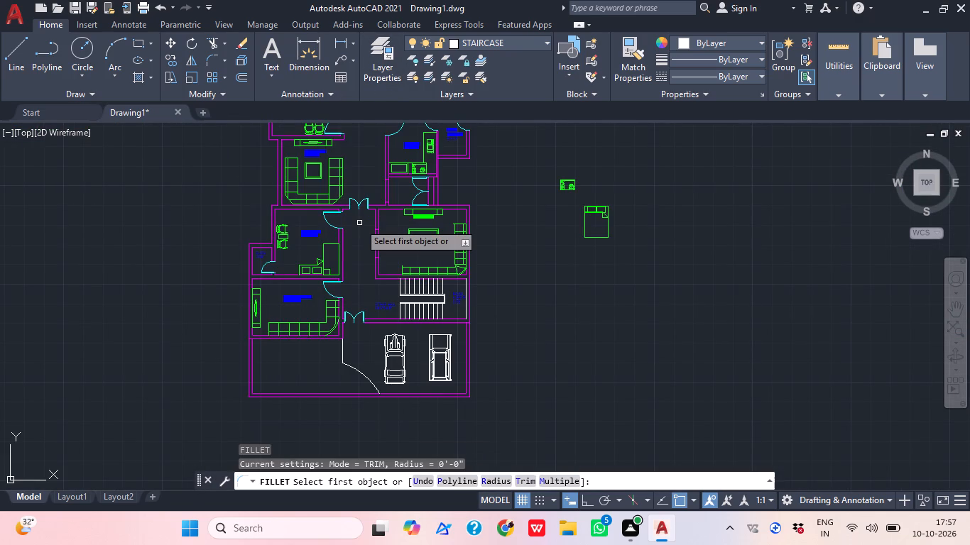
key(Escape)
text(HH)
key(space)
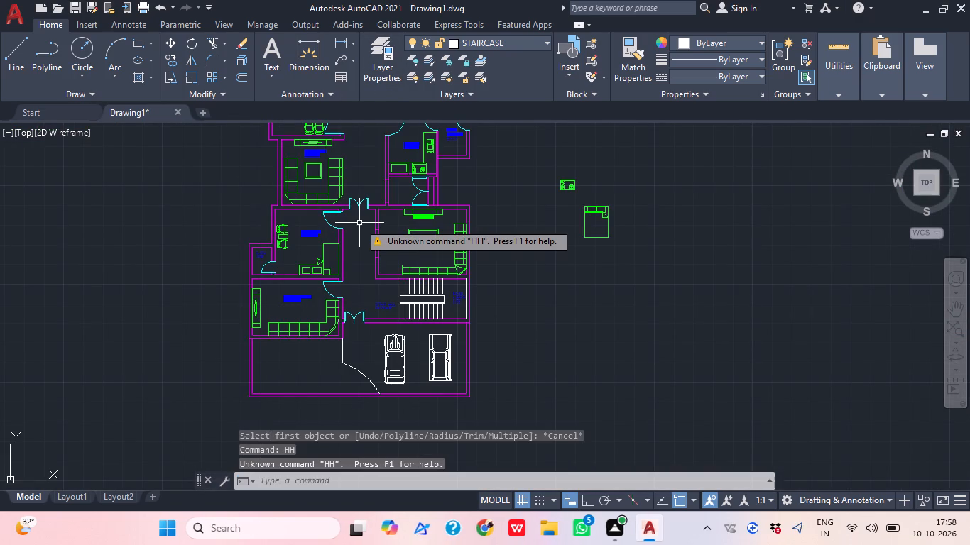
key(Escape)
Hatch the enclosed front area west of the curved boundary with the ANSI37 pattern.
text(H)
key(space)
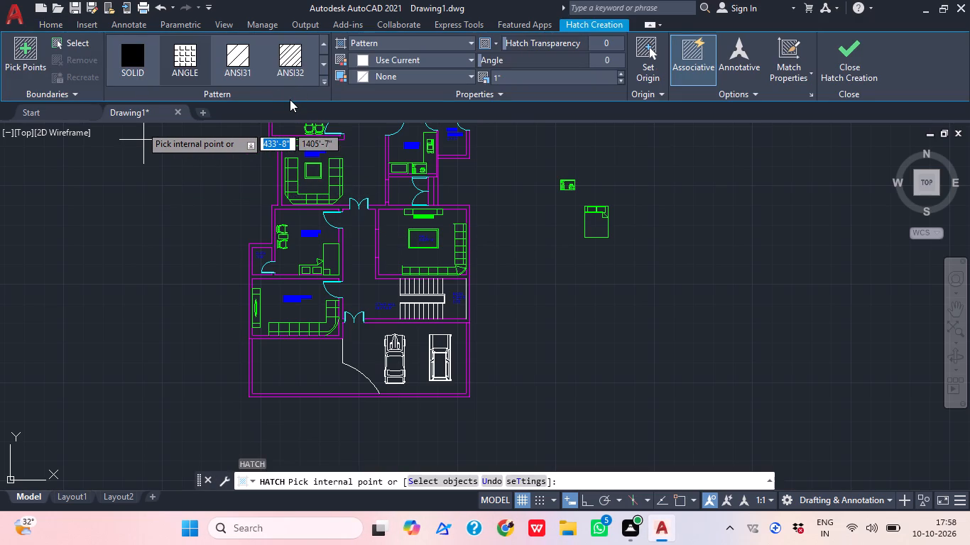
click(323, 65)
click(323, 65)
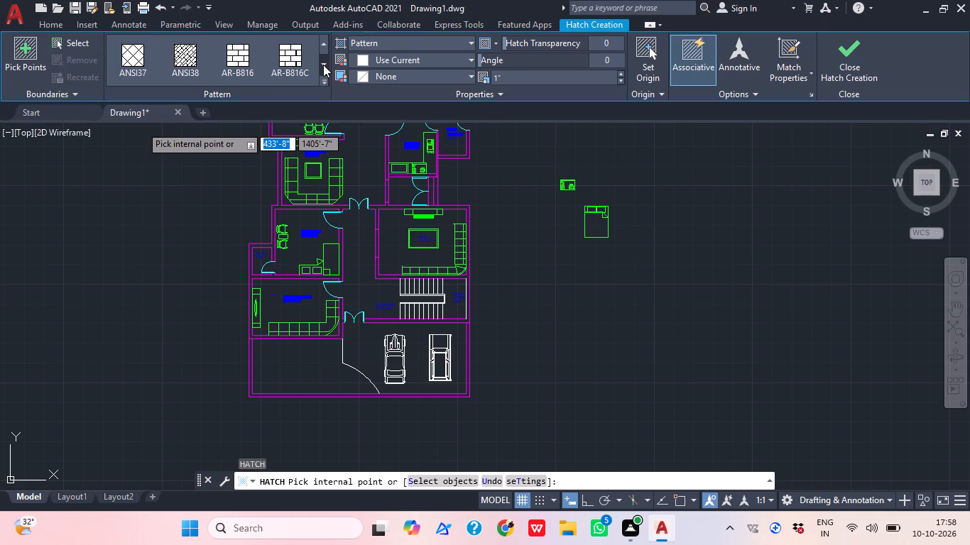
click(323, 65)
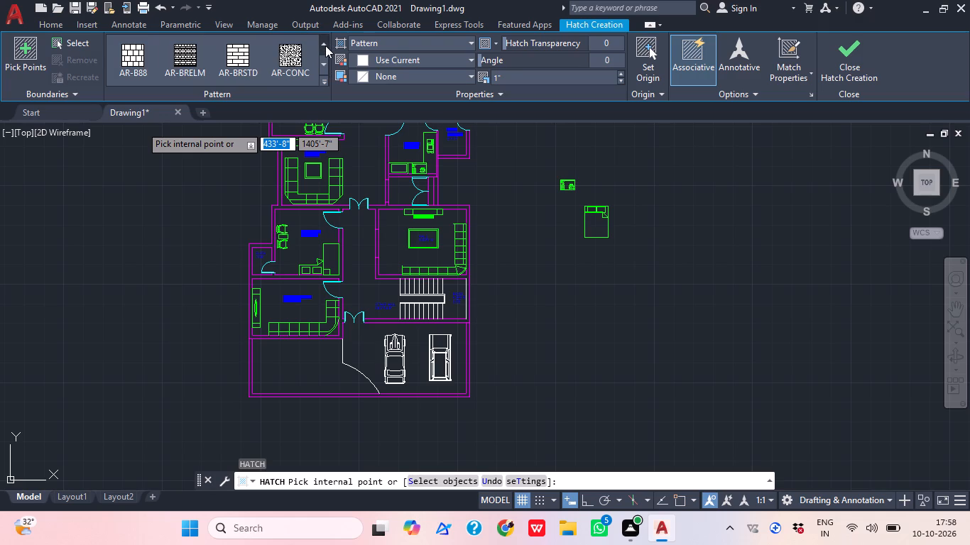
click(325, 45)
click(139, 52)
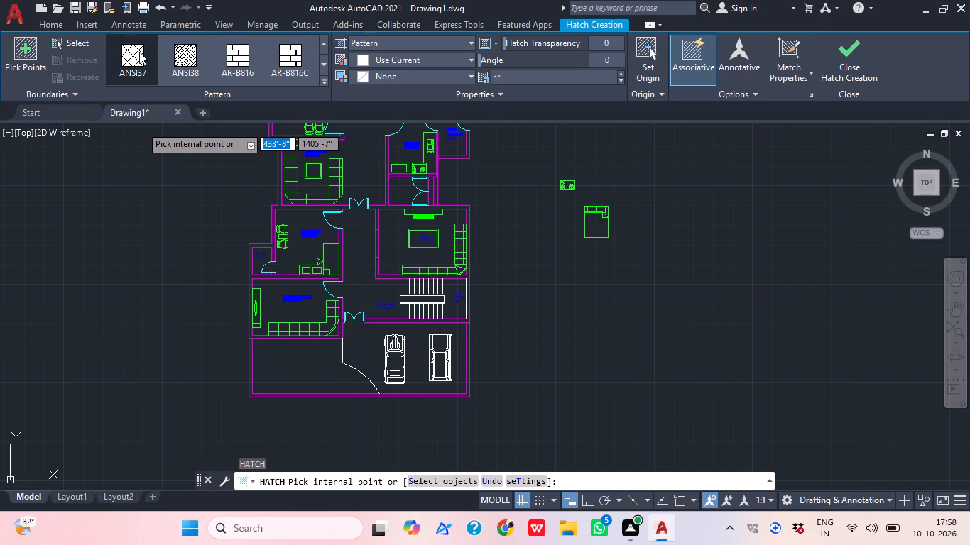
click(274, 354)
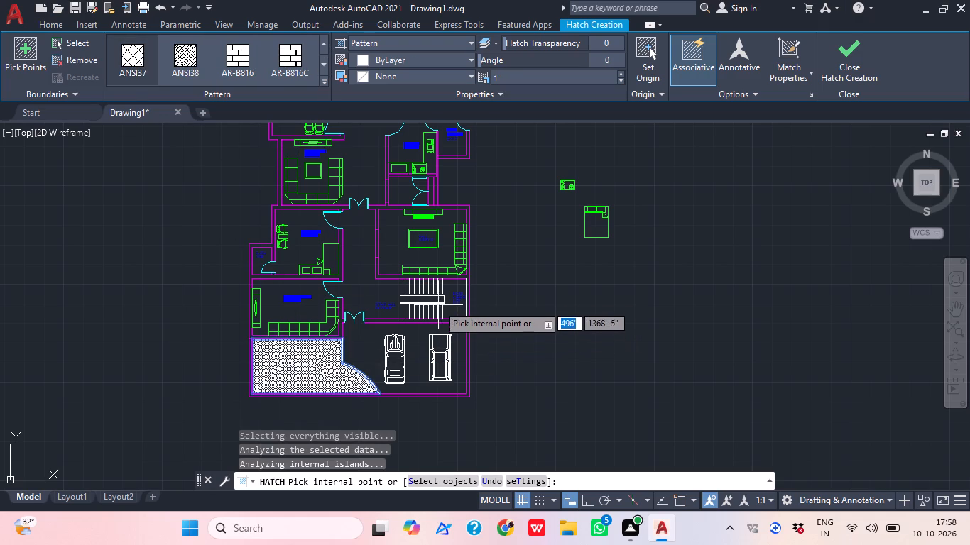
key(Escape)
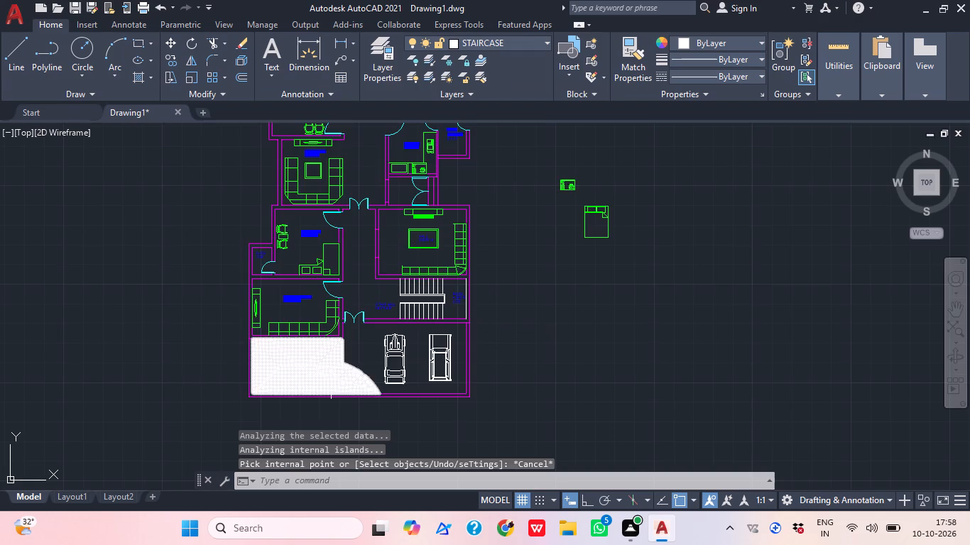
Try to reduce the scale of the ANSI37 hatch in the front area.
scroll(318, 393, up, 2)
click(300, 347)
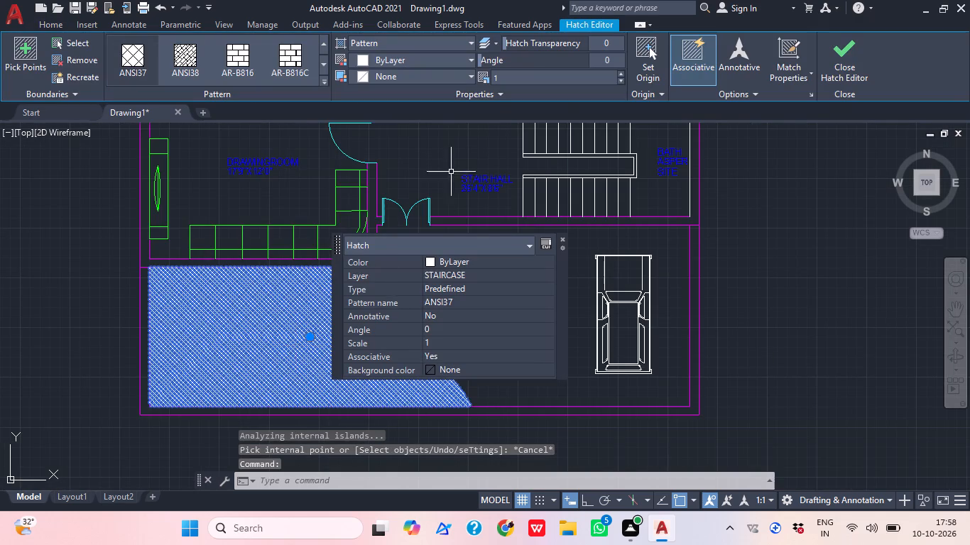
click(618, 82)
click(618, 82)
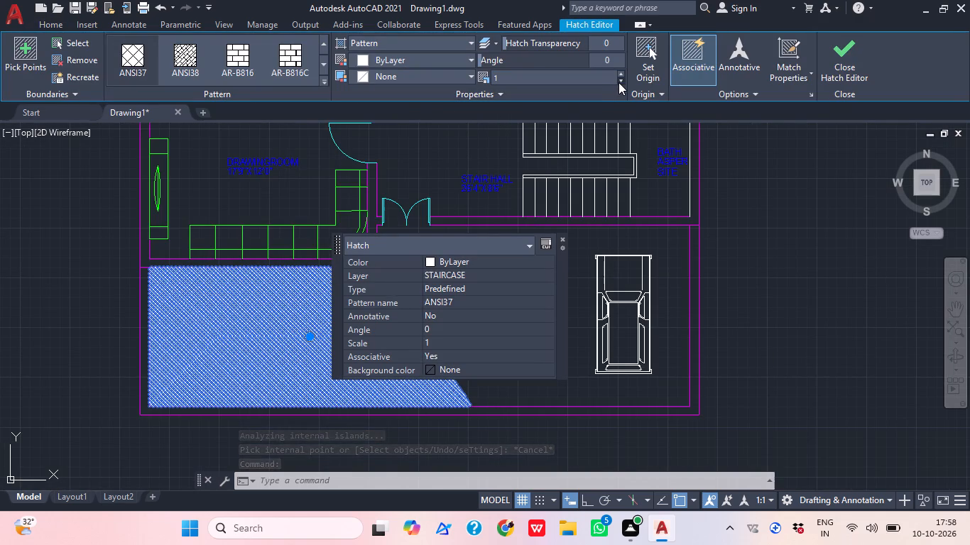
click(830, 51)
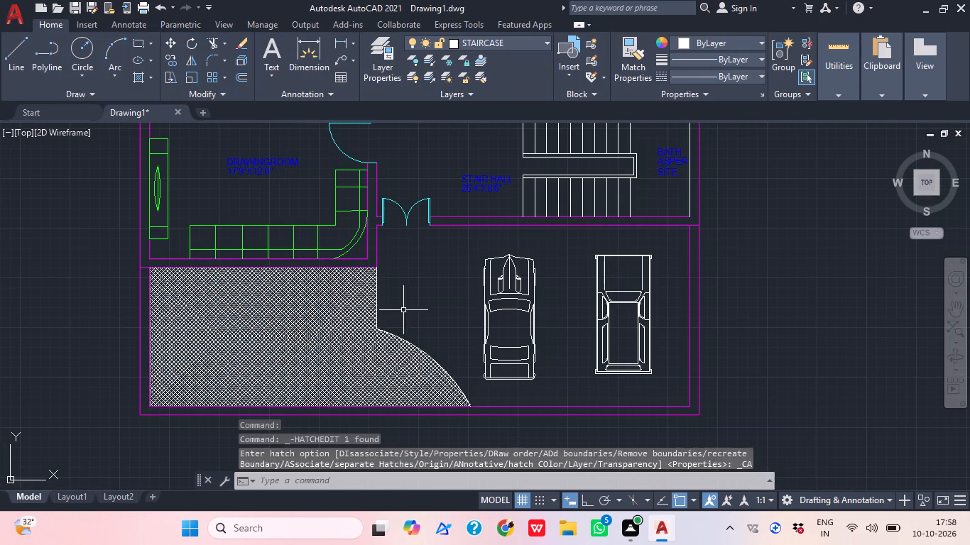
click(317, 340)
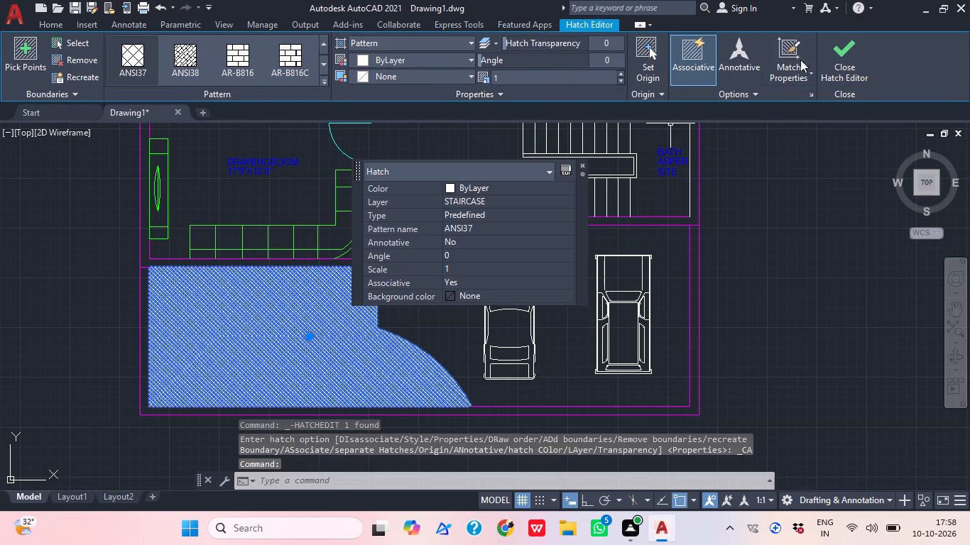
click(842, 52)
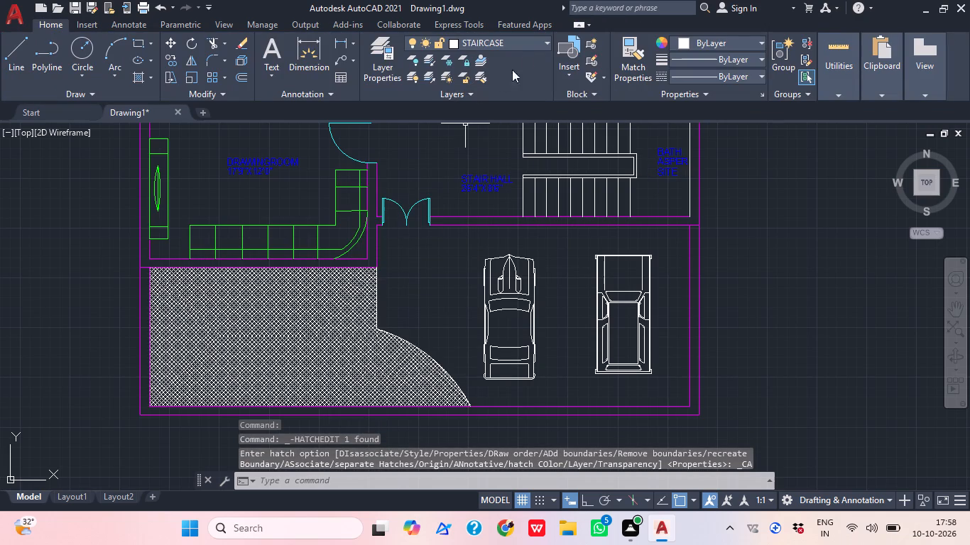
Make the HATCH layer current and set its colour to yellow.
click(528, 35)
click(528, 38)
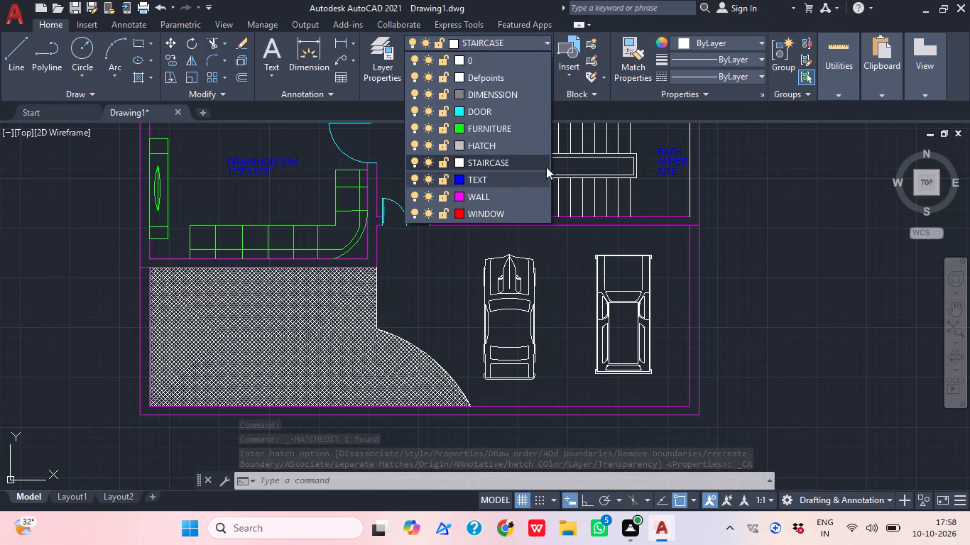
click(472, 146)
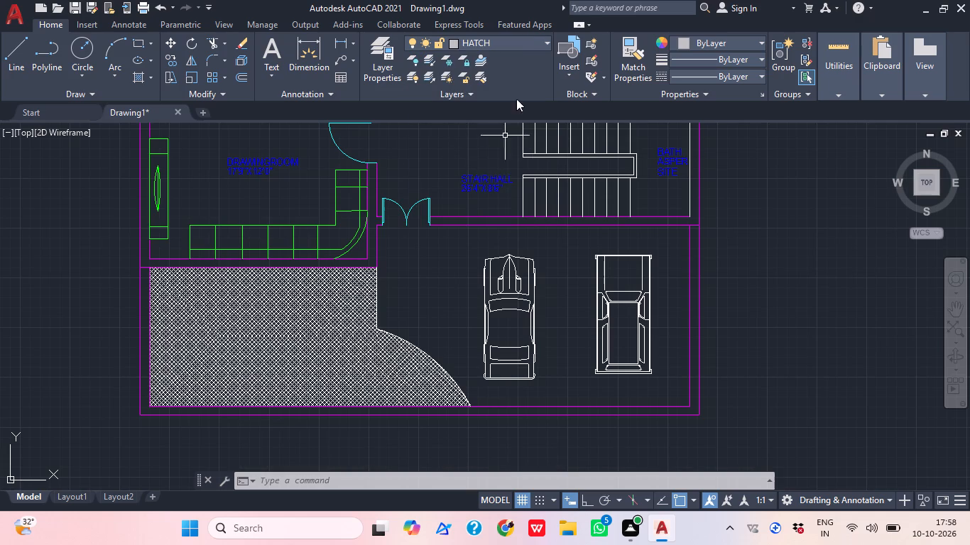
click(509, 50)
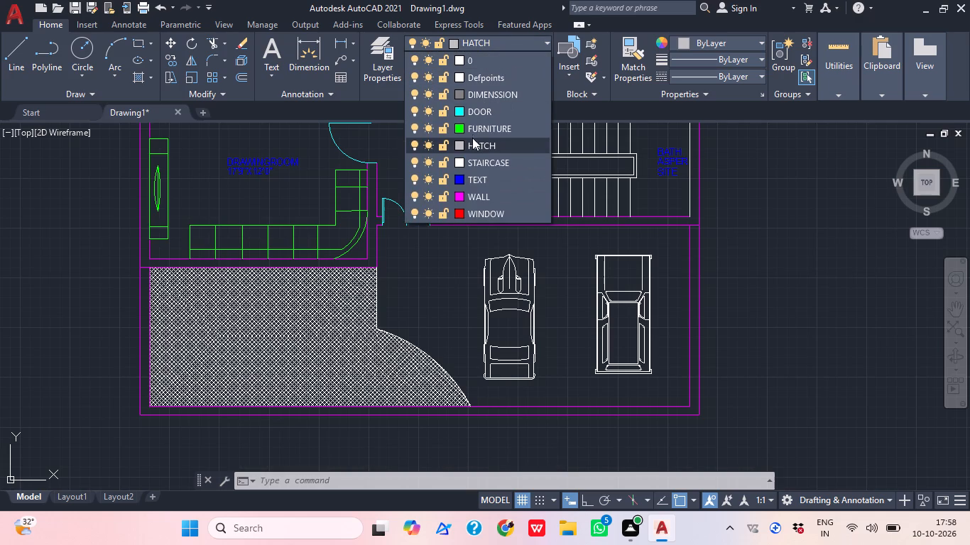
click(459, 140)
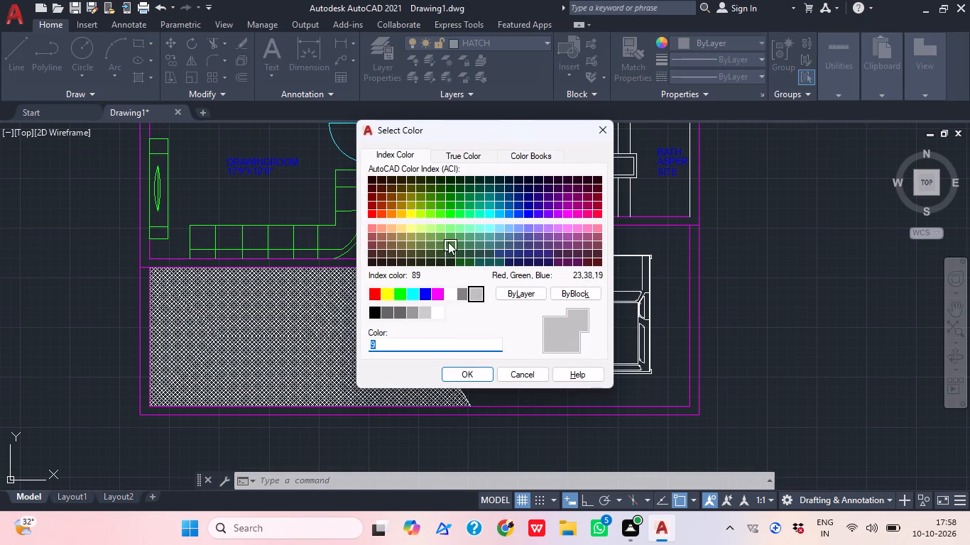
click(392, 290)
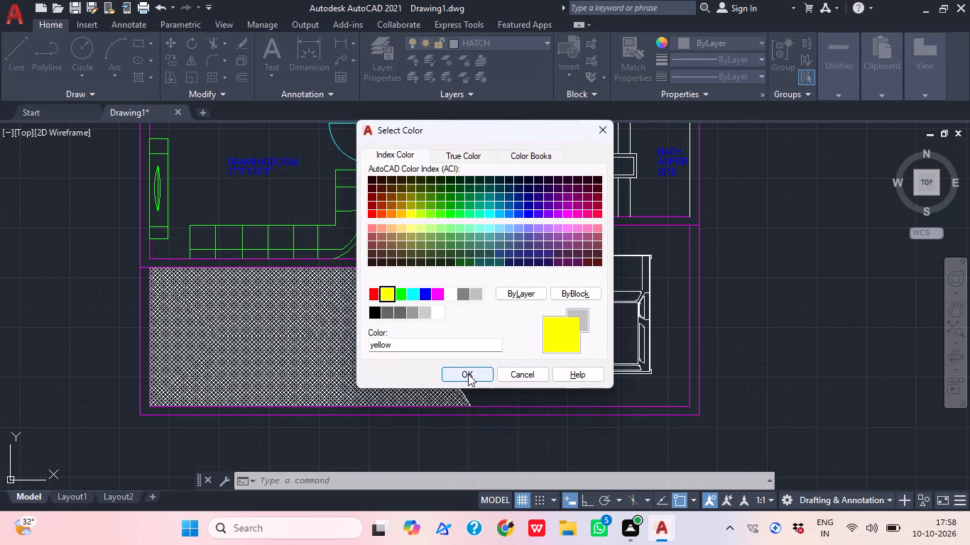
click(468, 374)
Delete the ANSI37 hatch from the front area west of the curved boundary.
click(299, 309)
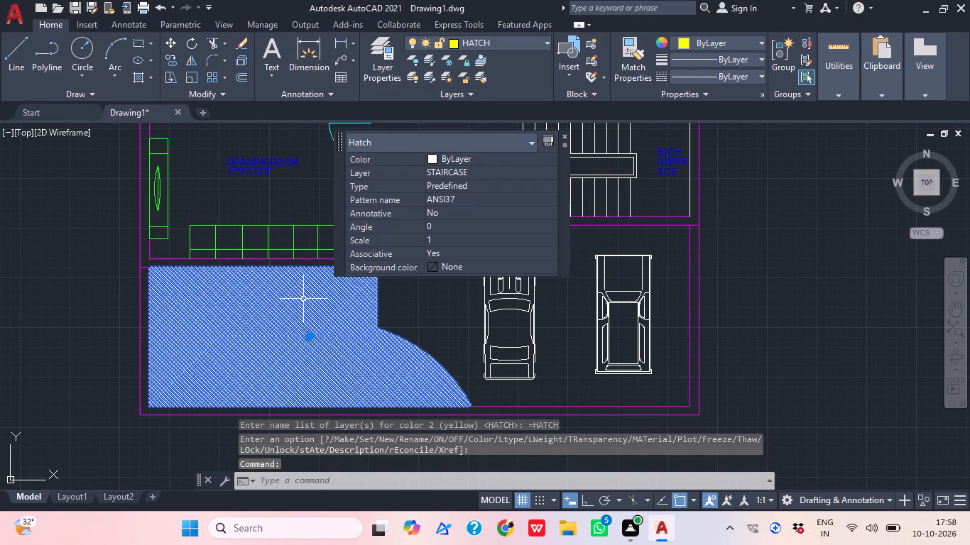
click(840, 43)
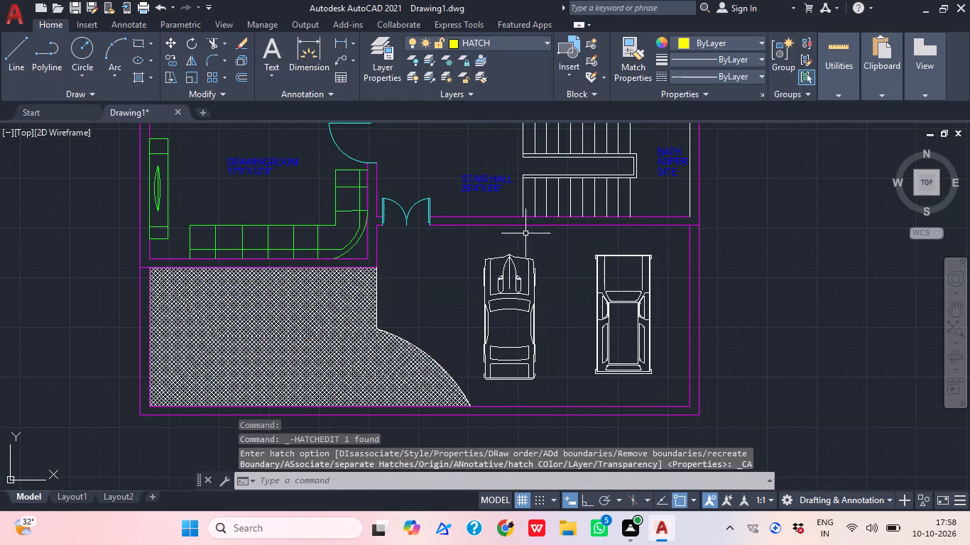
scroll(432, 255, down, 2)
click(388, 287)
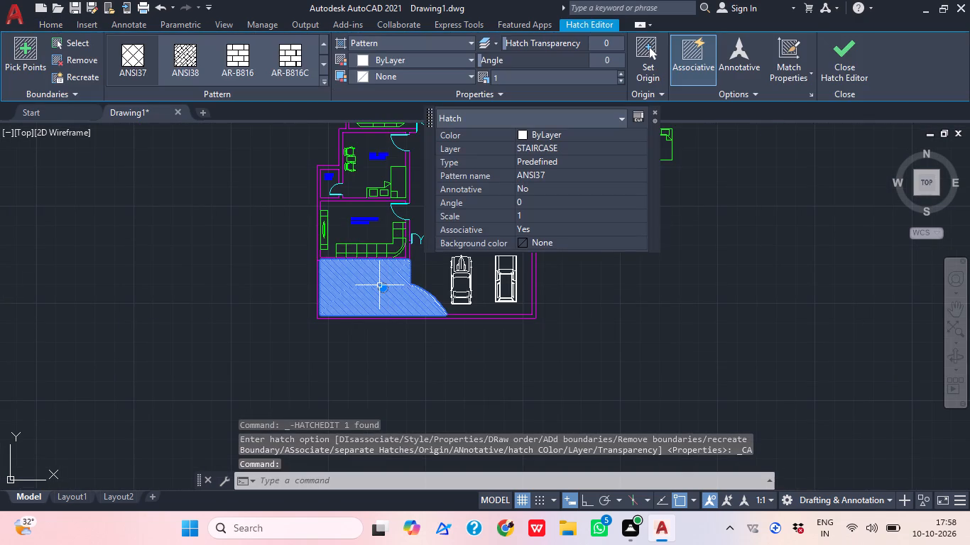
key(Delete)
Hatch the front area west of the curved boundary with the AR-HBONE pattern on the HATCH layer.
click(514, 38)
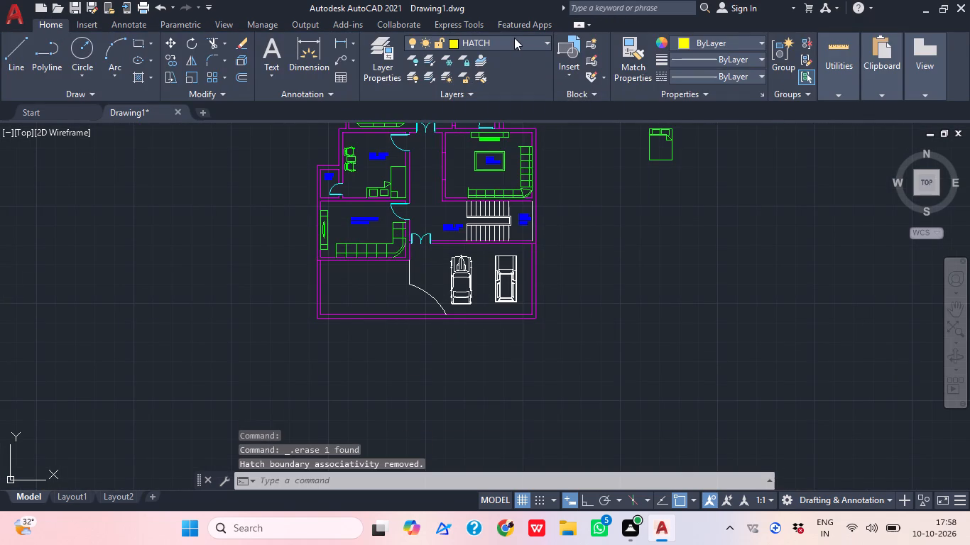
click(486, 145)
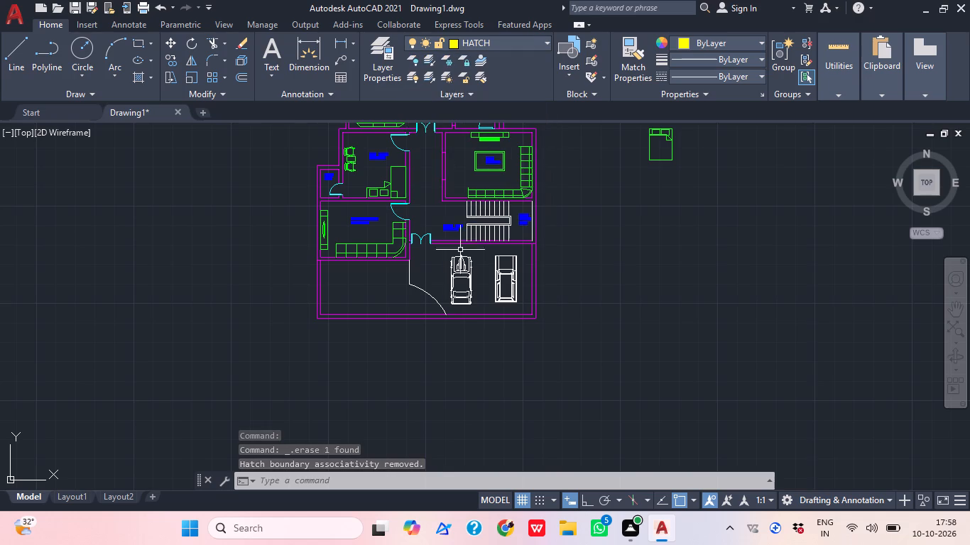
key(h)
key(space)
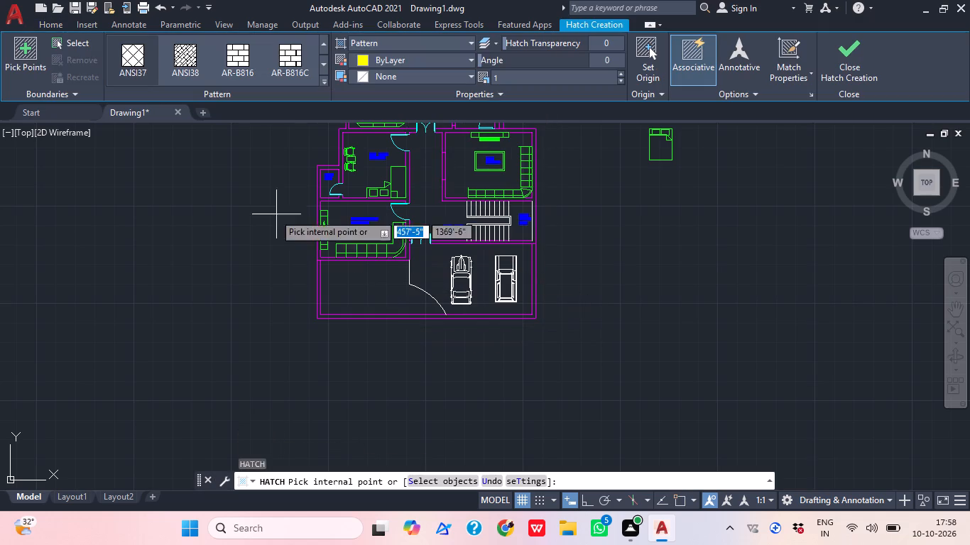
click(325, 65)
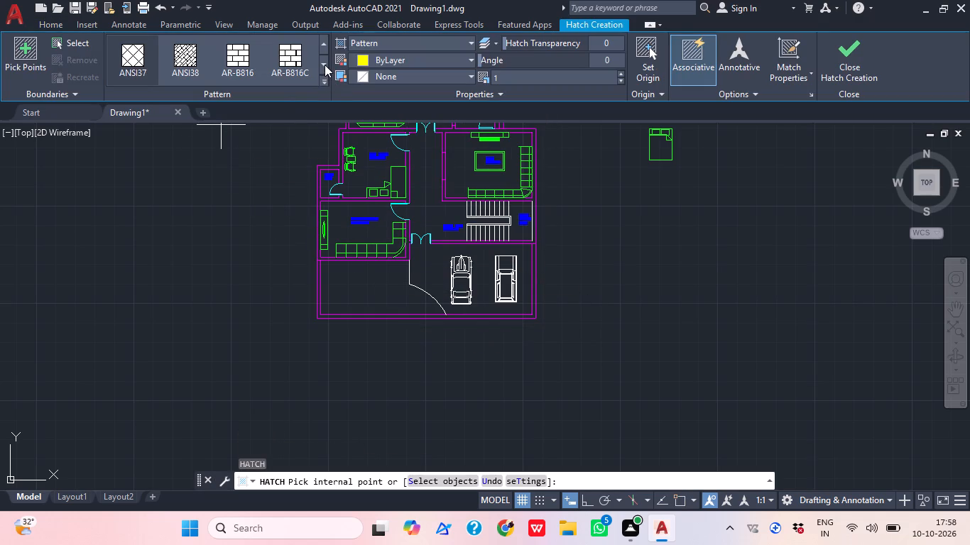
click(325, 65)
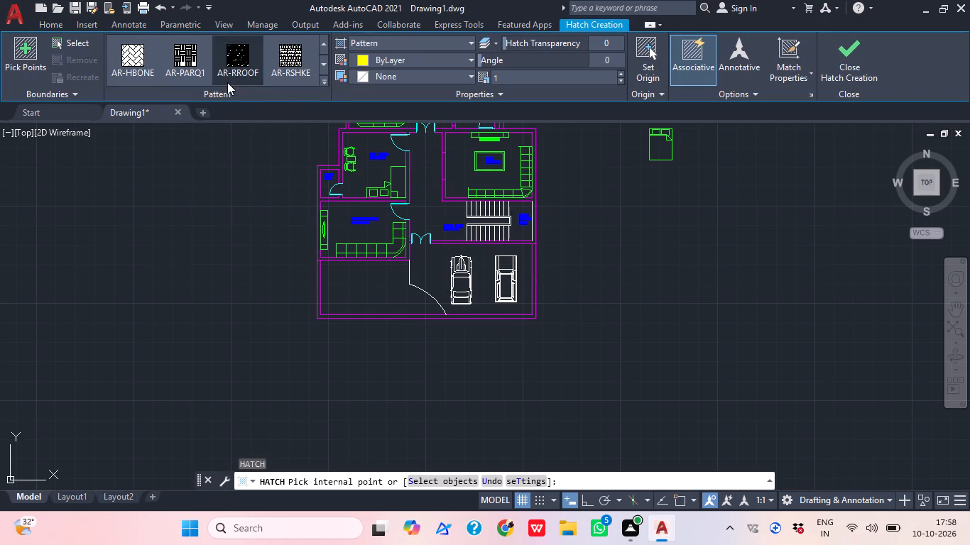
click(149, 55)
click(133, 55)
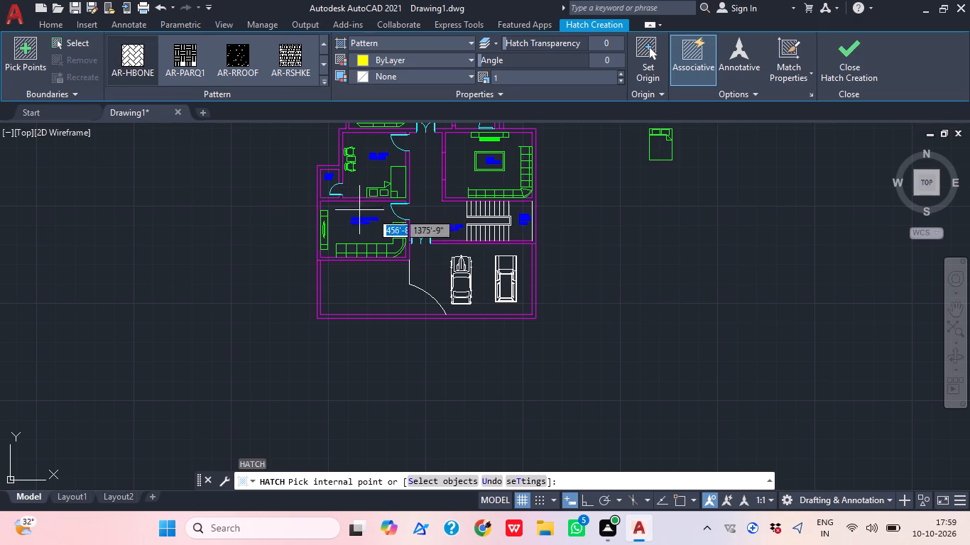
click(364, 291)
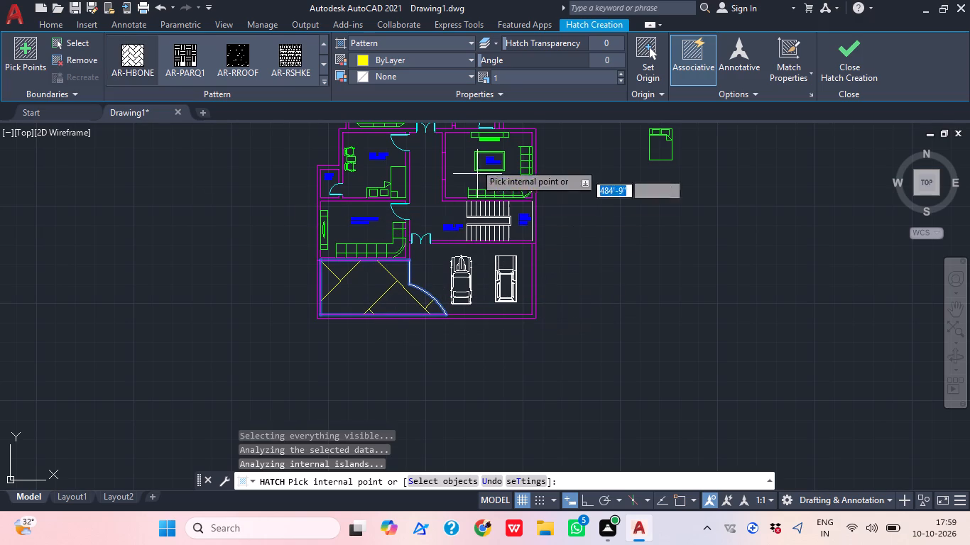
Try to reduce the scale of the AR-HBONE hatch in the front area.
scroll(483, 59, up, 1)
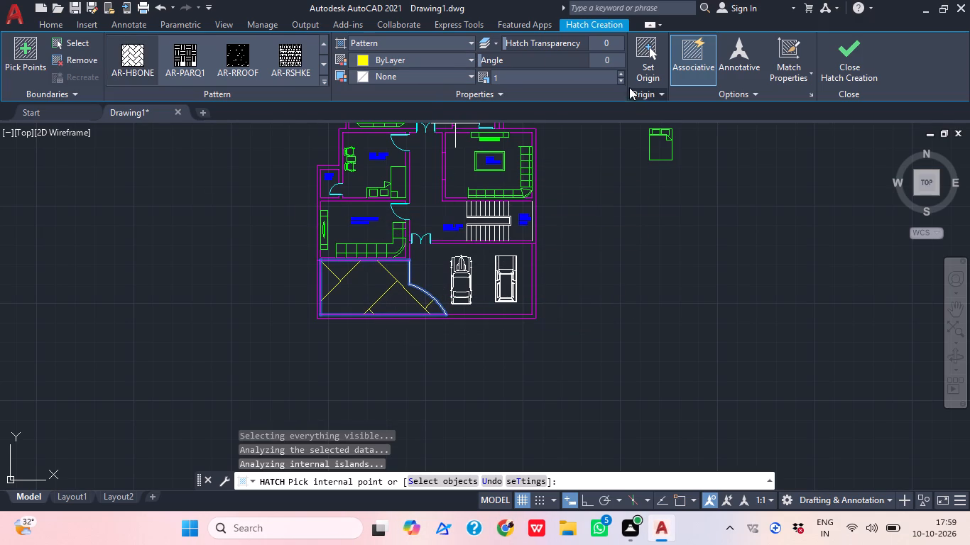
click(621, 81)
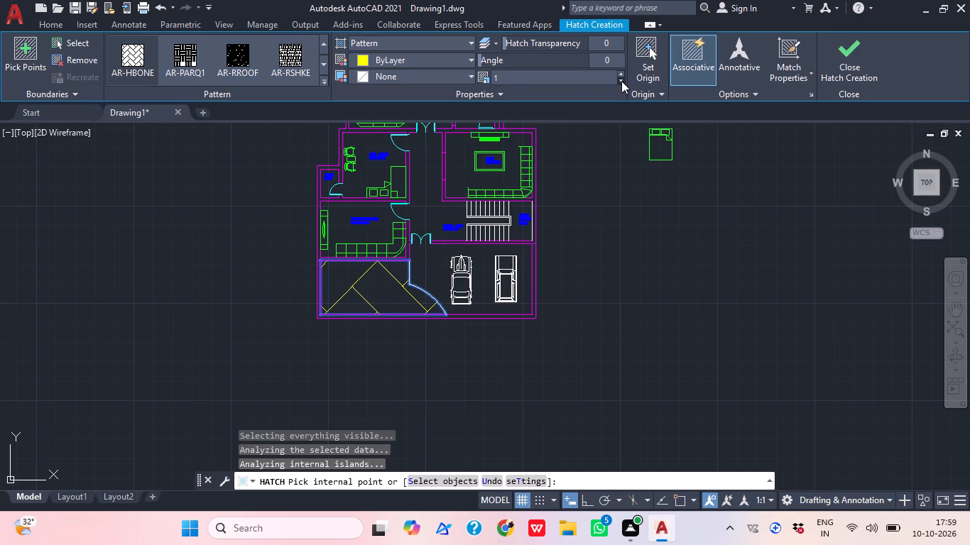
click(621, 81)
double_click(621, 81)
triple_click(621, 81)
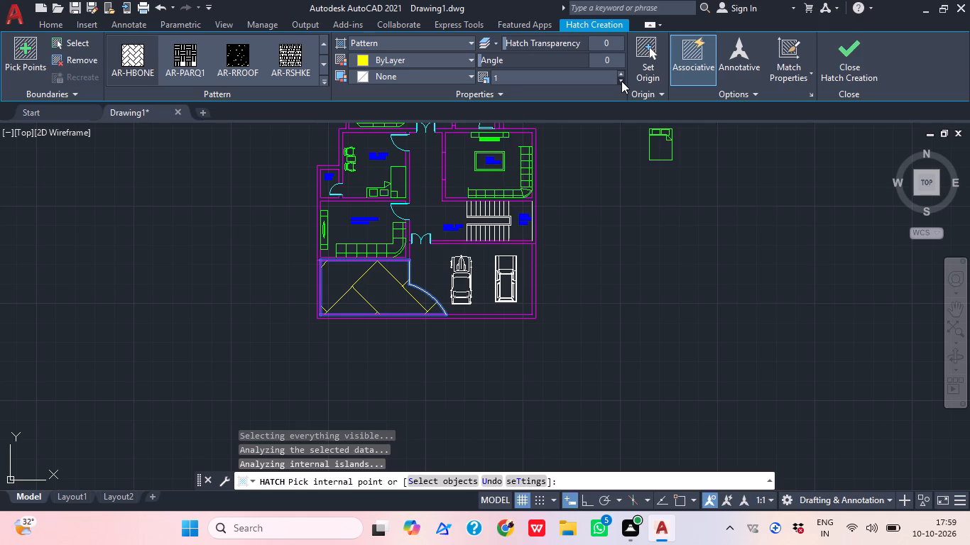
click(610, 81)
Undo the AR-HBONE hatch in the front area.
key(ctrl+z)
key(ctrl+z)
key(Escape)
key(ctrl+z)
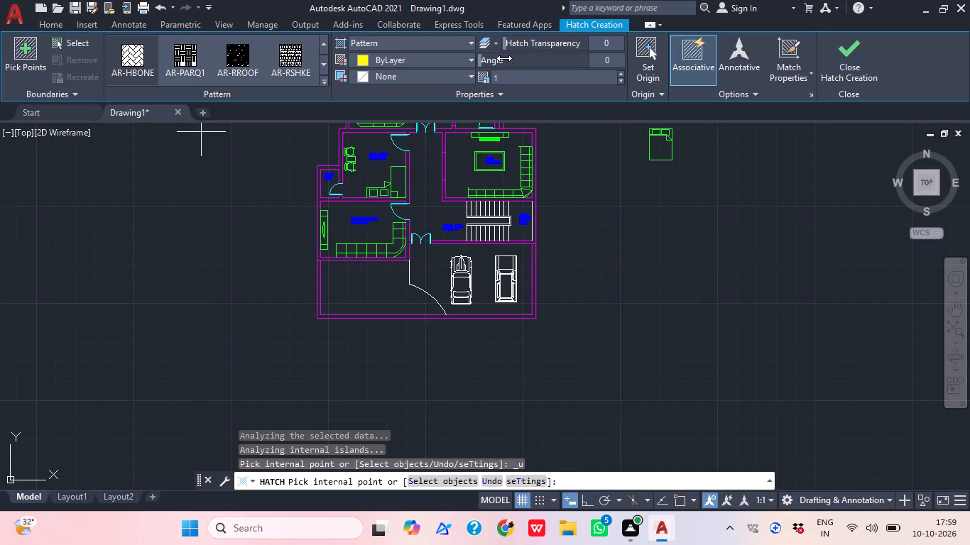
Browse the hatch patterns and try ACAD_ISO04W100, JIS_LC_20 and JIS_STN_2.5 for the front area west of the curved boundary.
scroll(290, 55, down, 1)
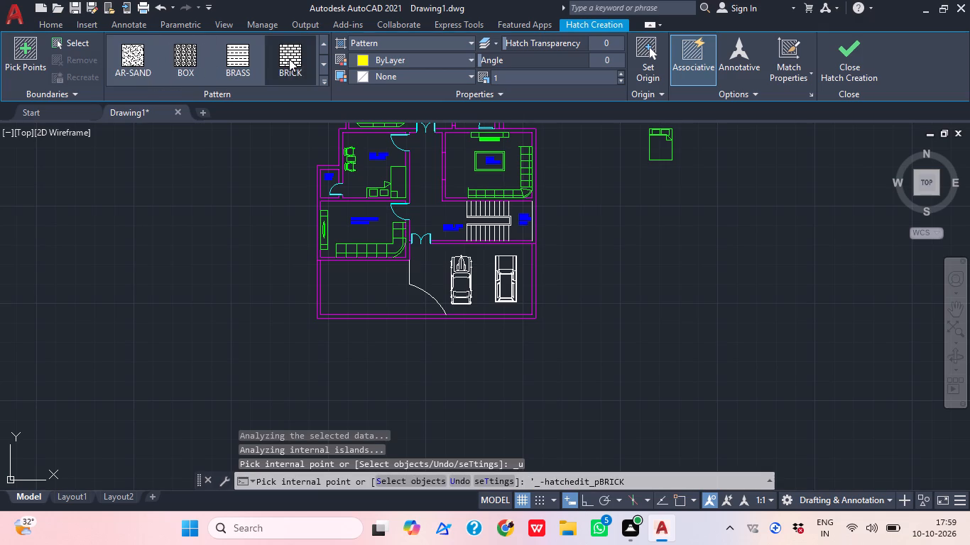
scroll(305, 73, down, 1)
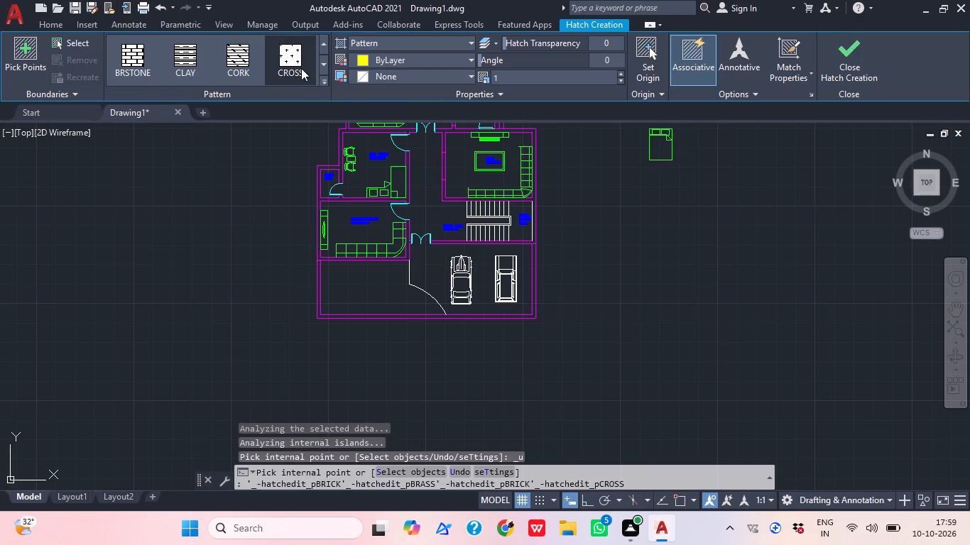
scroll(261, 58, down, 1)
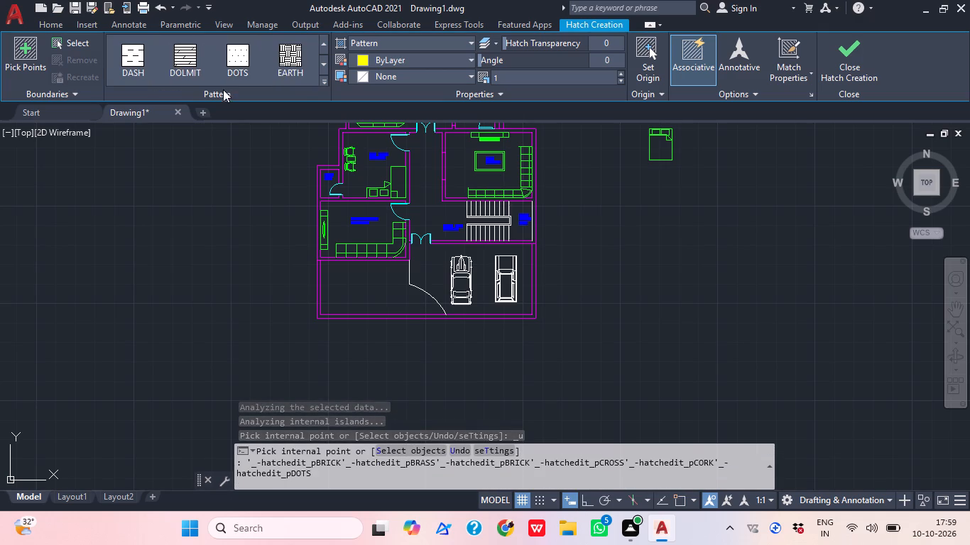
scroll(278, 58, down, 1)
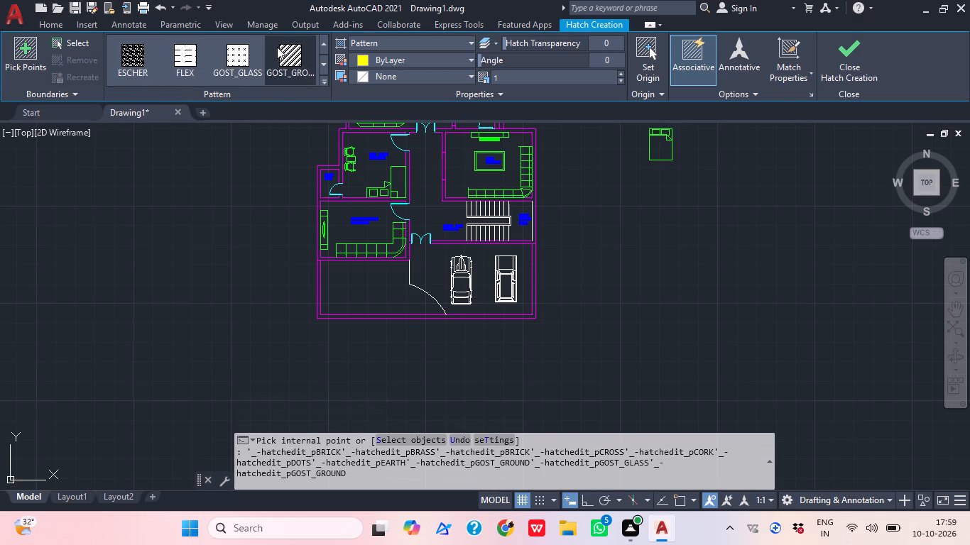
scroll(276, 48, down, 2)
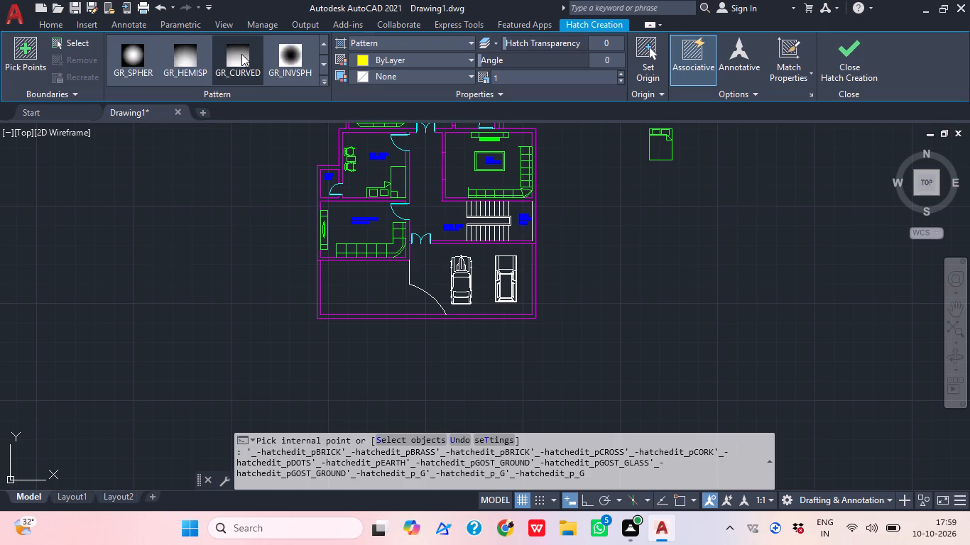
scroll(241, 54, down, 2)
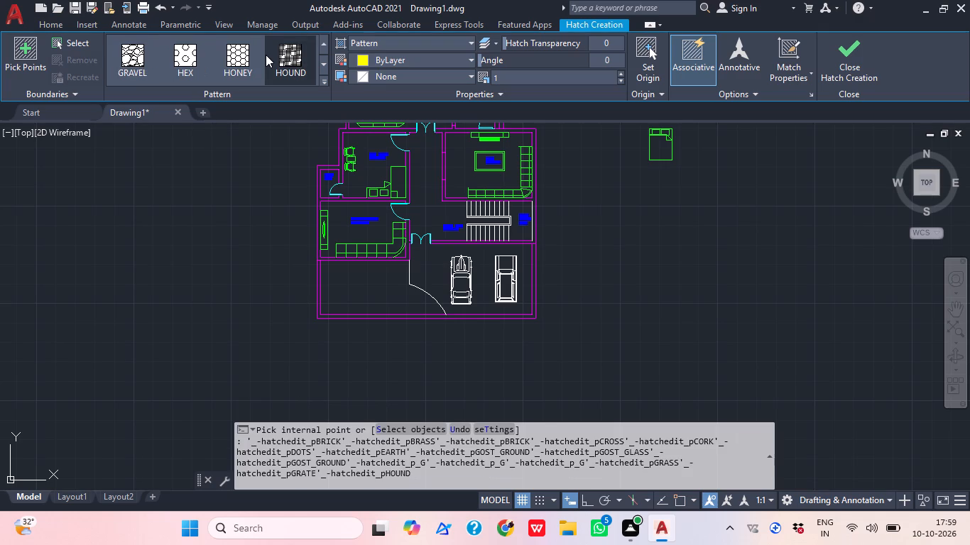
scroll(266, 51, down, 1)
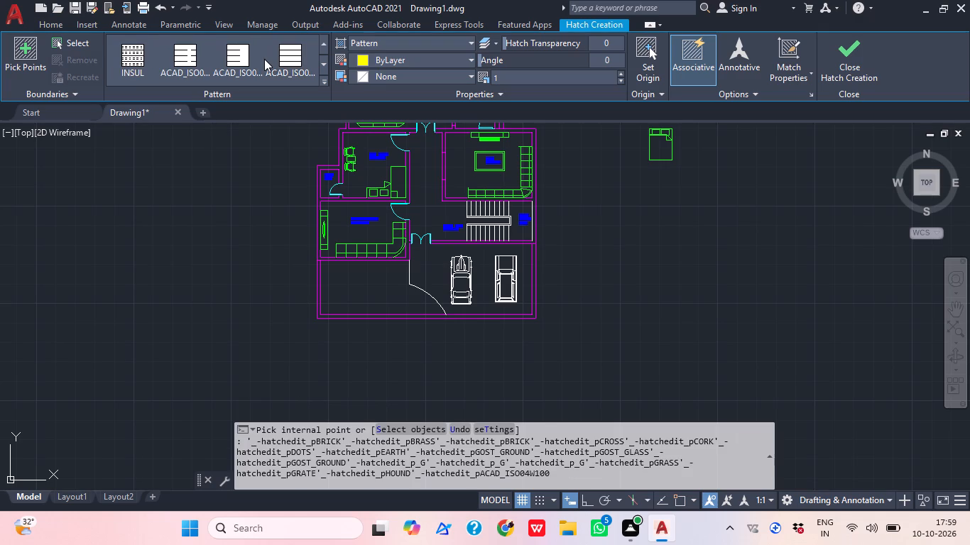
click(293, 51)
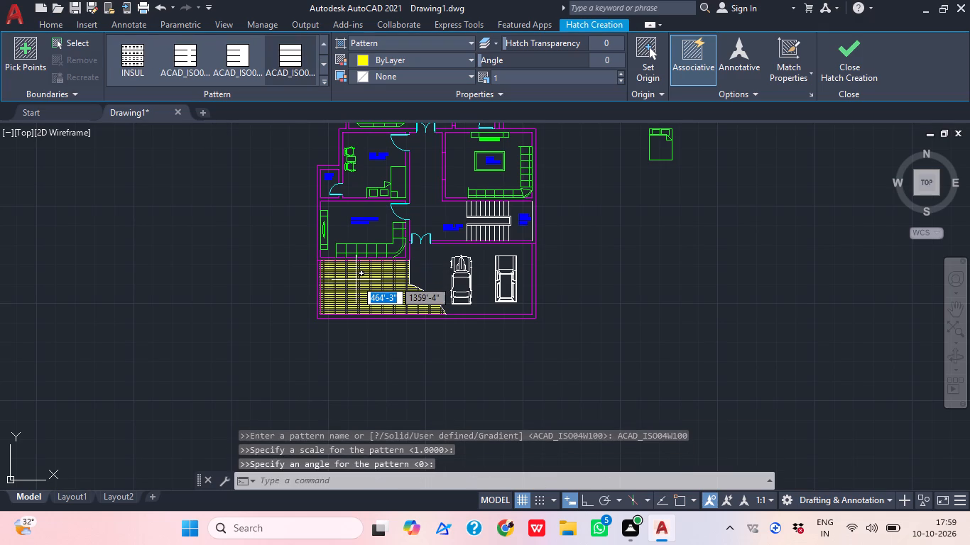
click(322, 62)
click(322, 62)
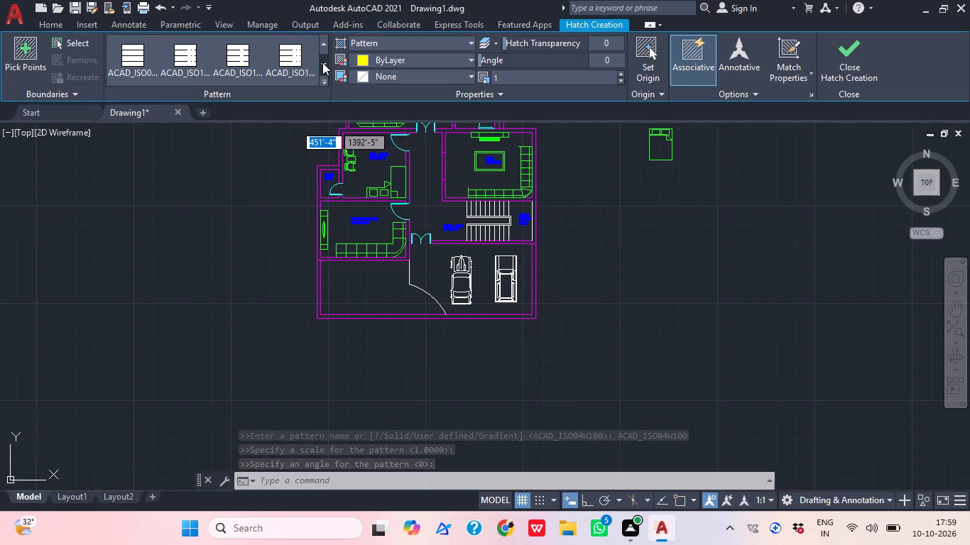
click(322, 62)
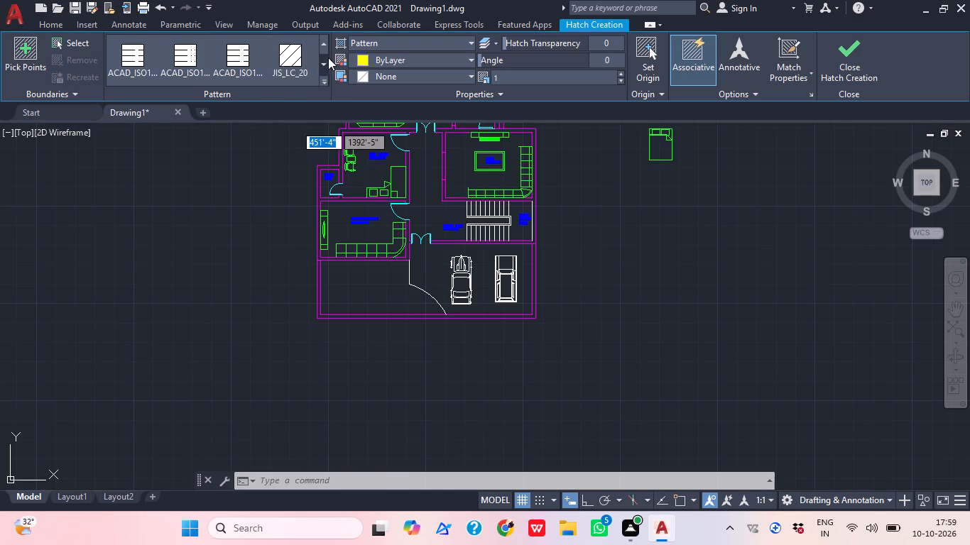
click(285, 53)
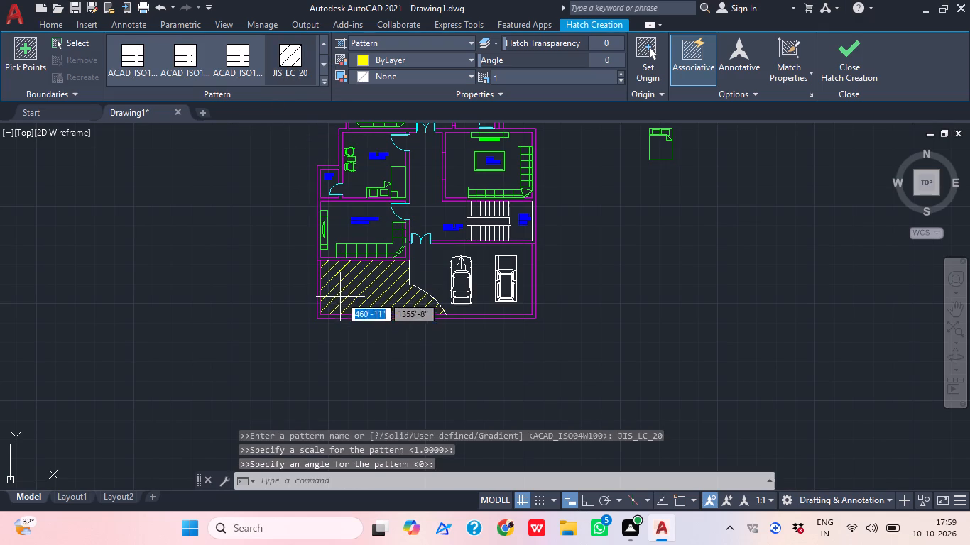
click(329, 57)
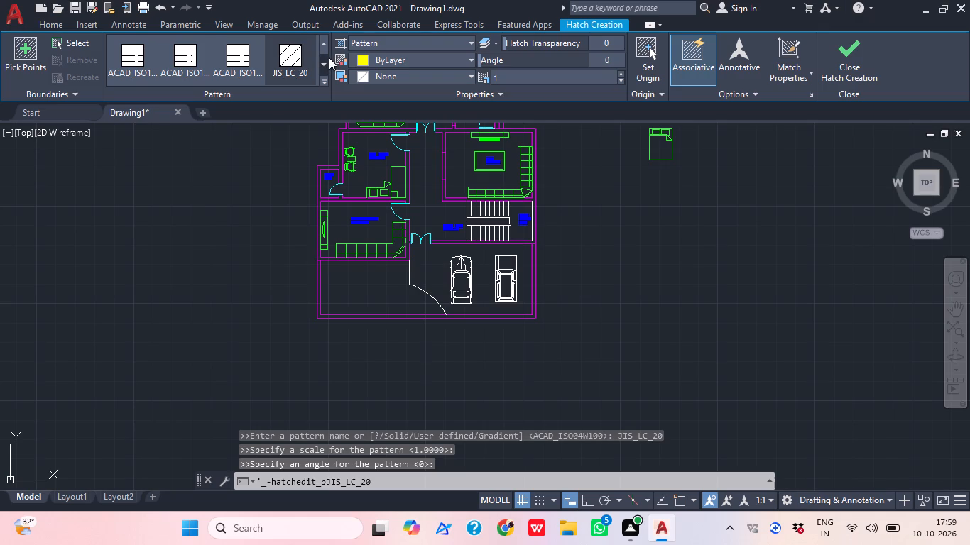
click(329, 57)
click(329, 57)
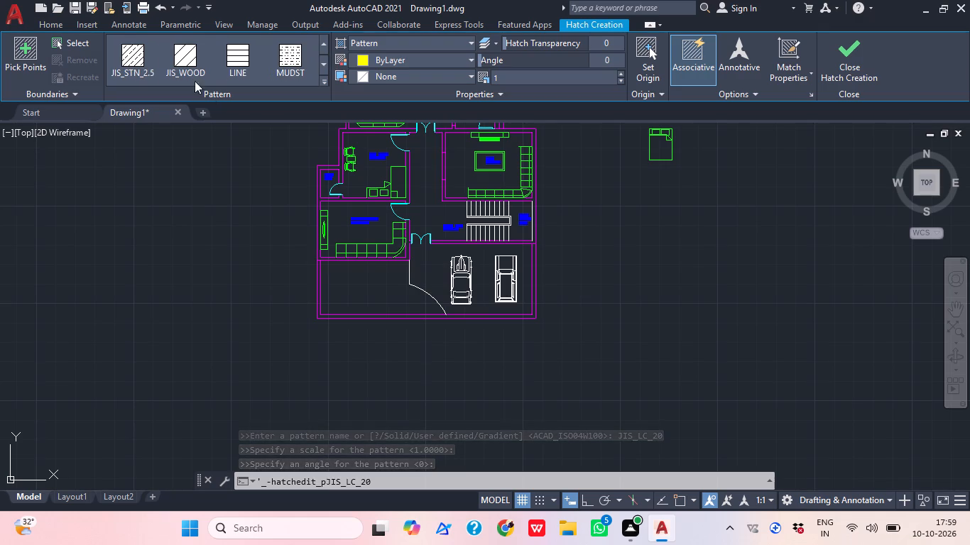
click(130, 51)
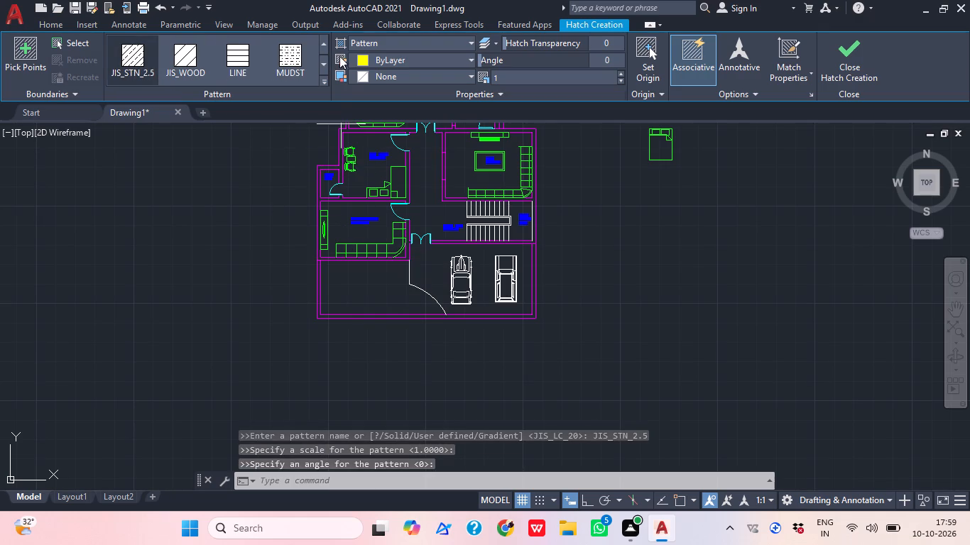
Hatch the front area west of the curved boundary with the AR-B816C pattern on the HATCH layer.
double_click(320, 45)
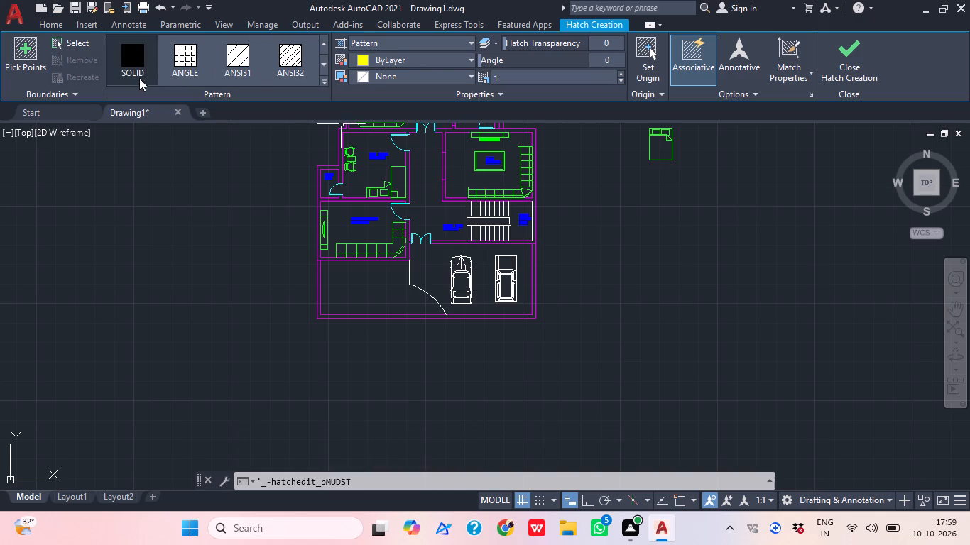
scroll(262, 47, down, 1)
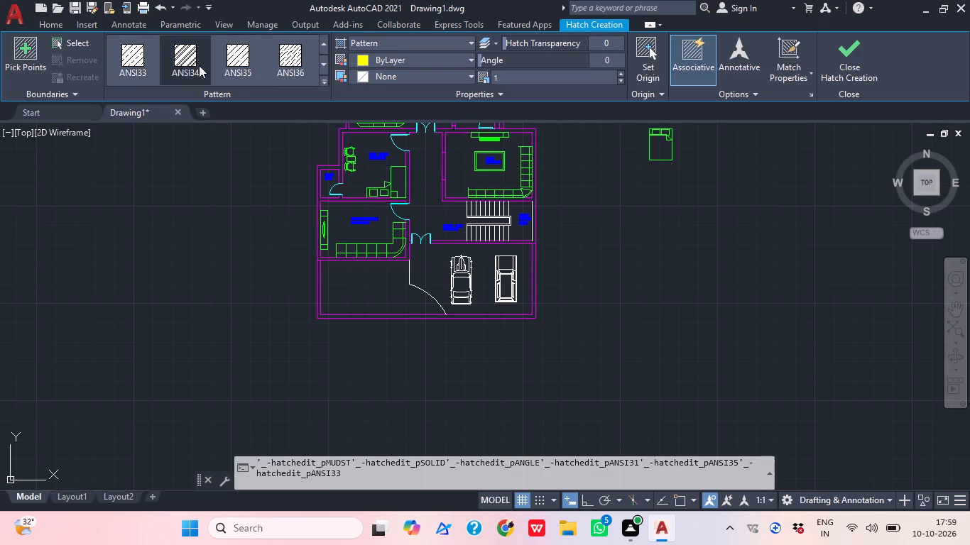
scroll(240, 65, down, 2)
scroll(212, 62, up, 1)
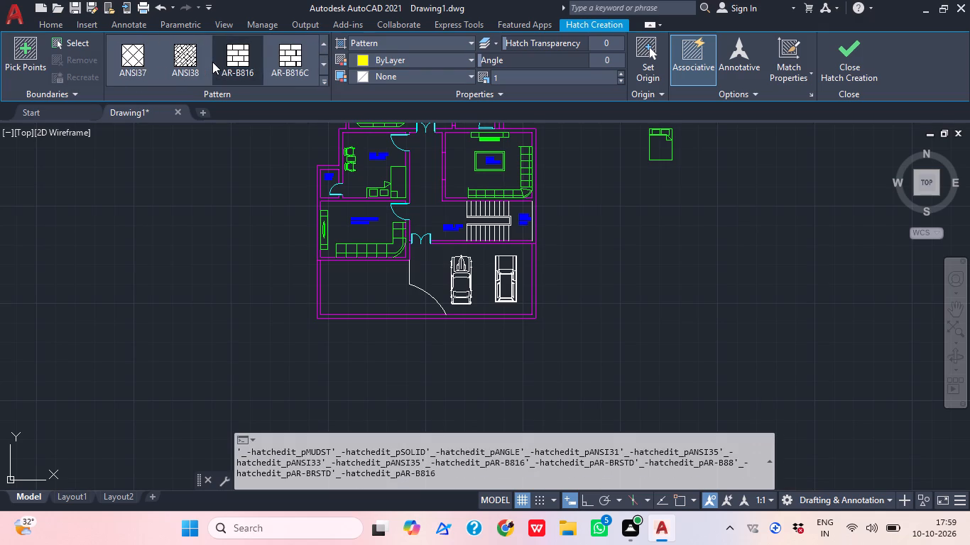
click(232, 60)
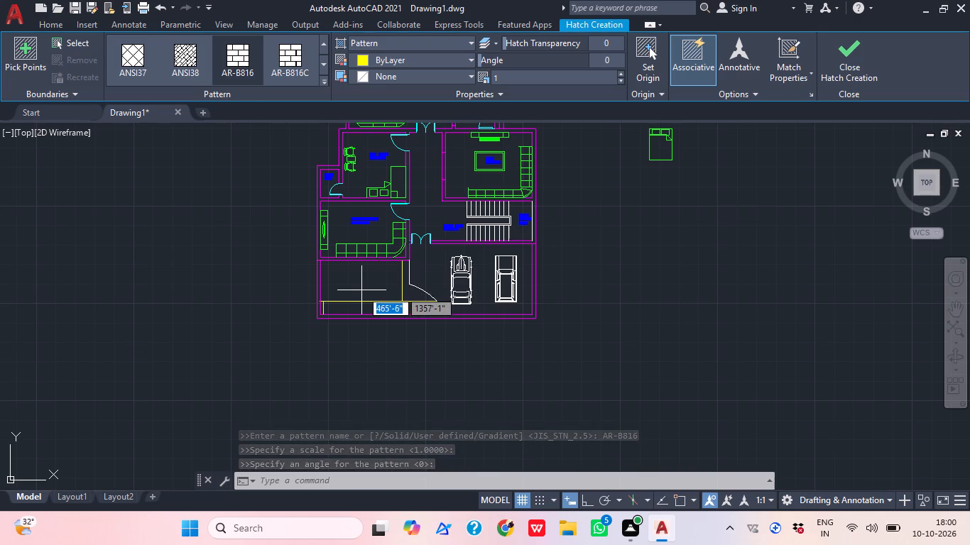
scroll(371, 261, up, 2)
click(311, 314)
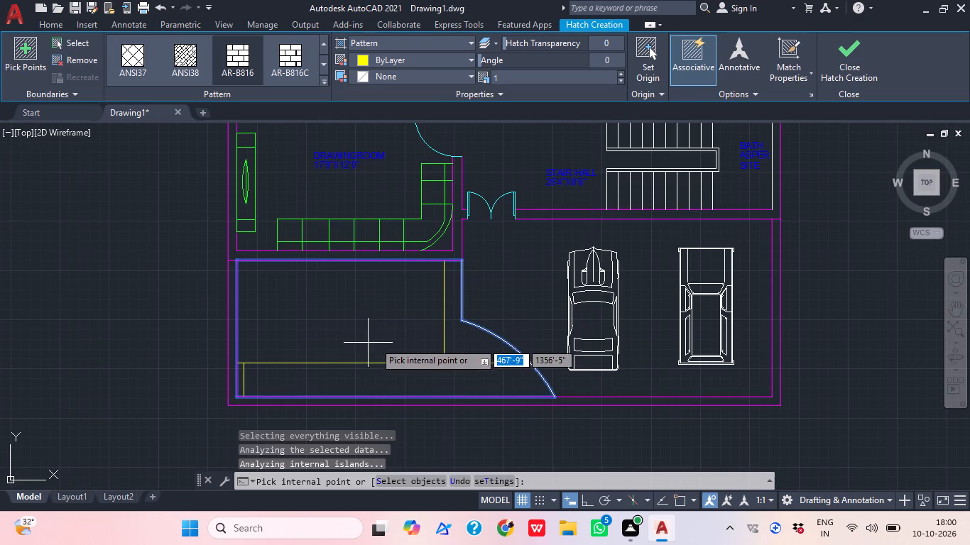
click(356, 329)
click(279, 60)
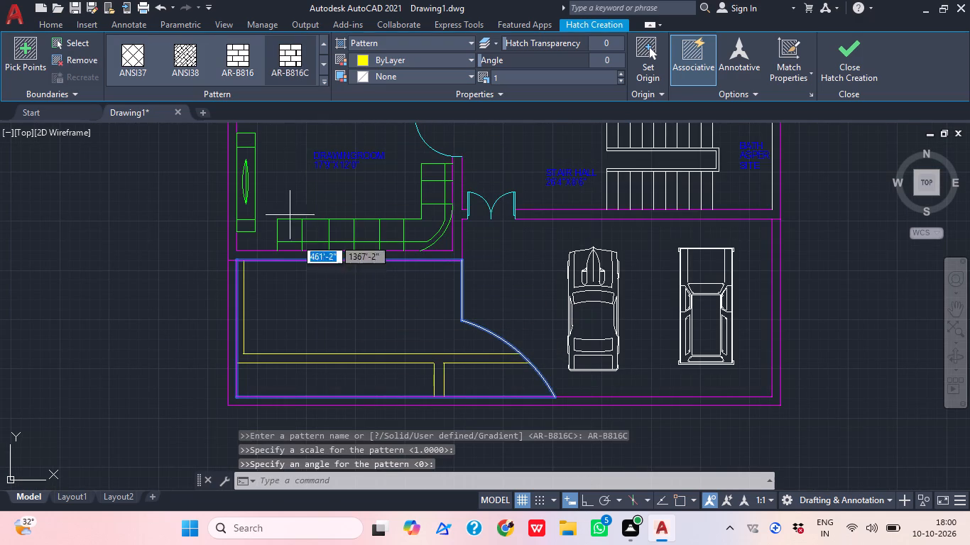
key(Escape)
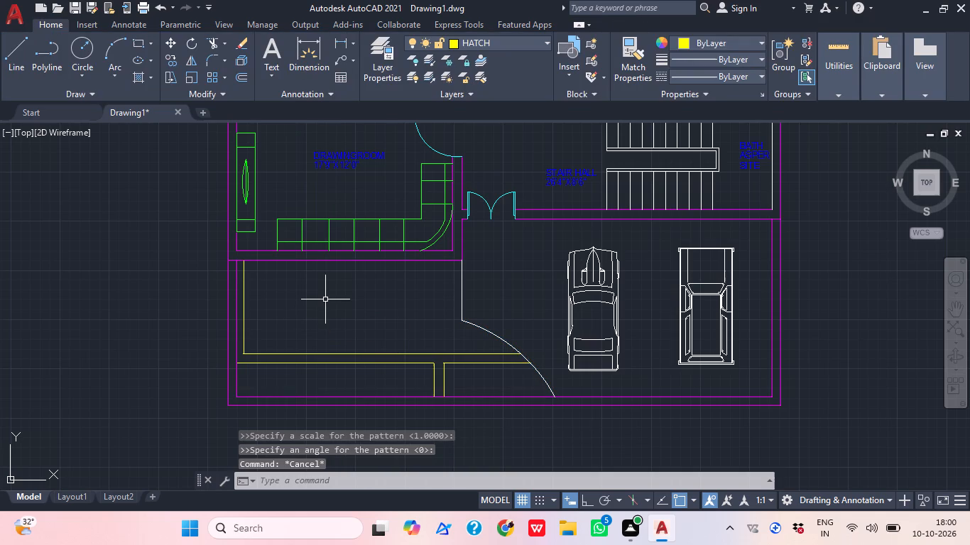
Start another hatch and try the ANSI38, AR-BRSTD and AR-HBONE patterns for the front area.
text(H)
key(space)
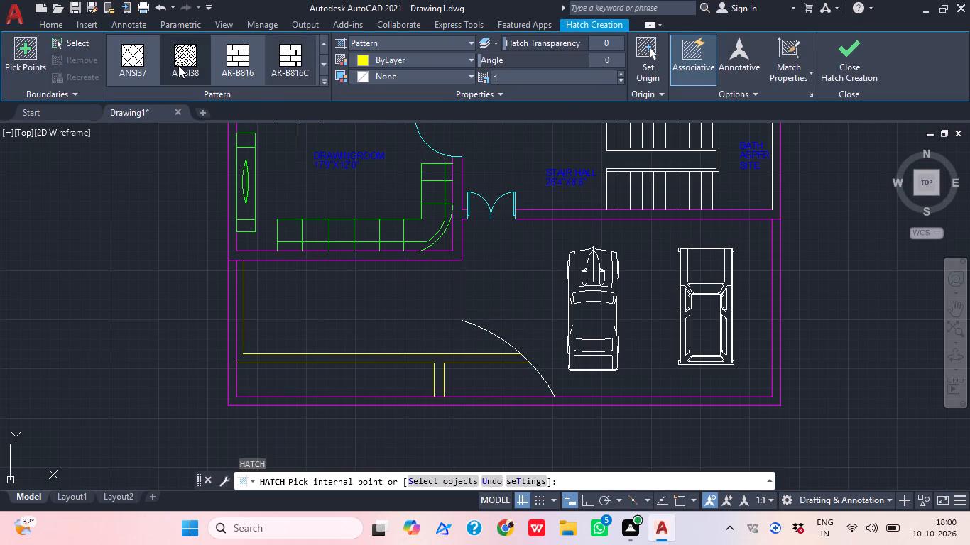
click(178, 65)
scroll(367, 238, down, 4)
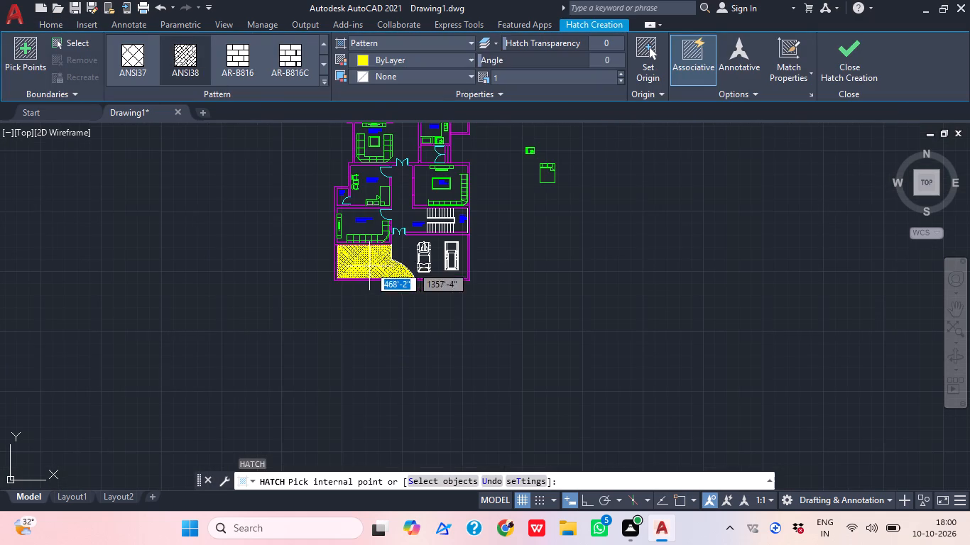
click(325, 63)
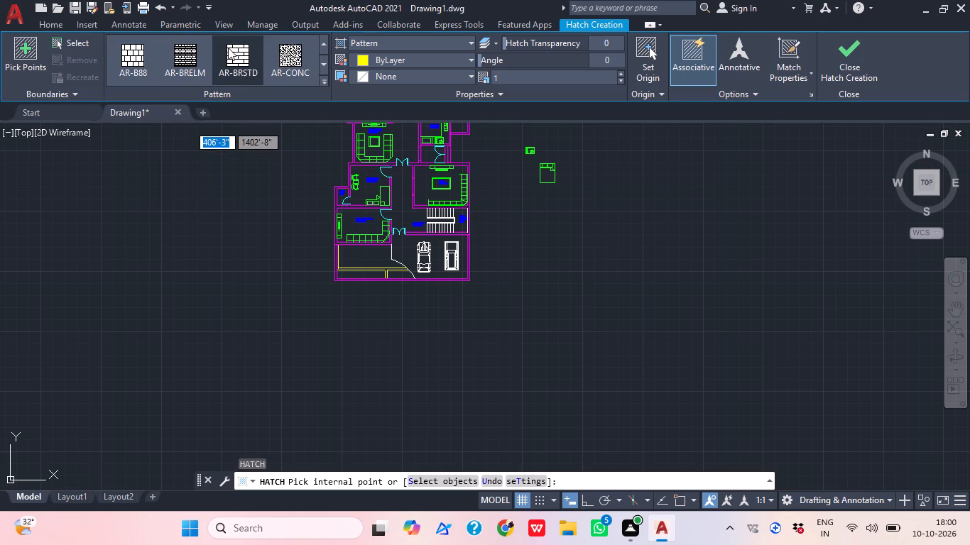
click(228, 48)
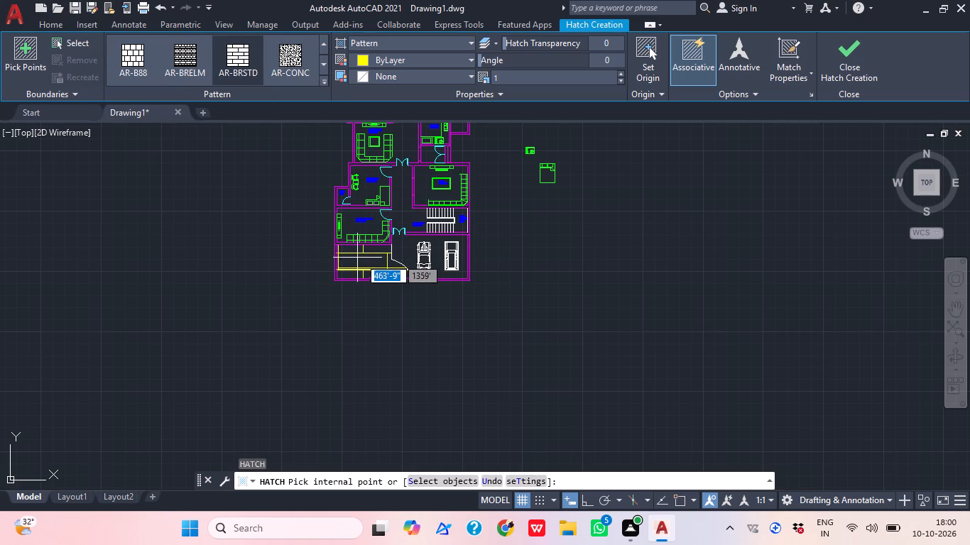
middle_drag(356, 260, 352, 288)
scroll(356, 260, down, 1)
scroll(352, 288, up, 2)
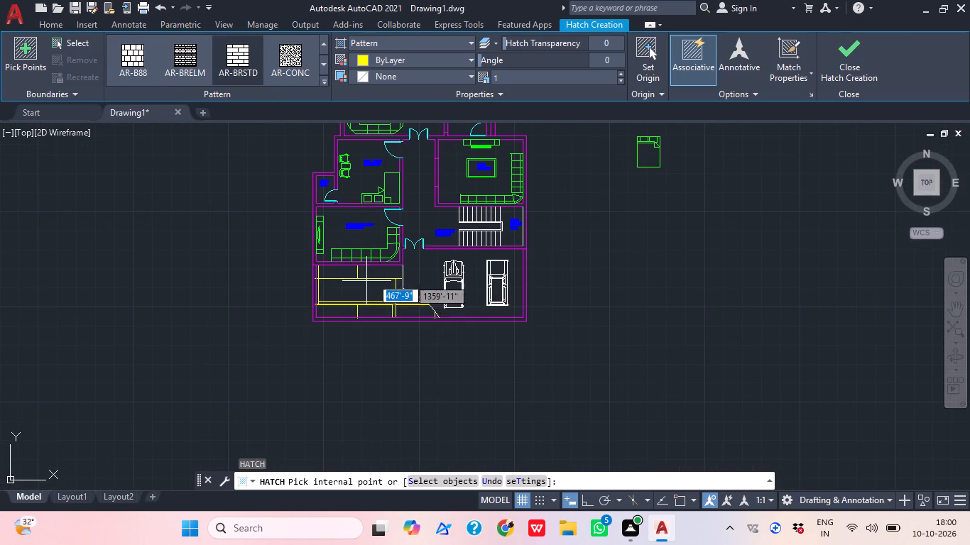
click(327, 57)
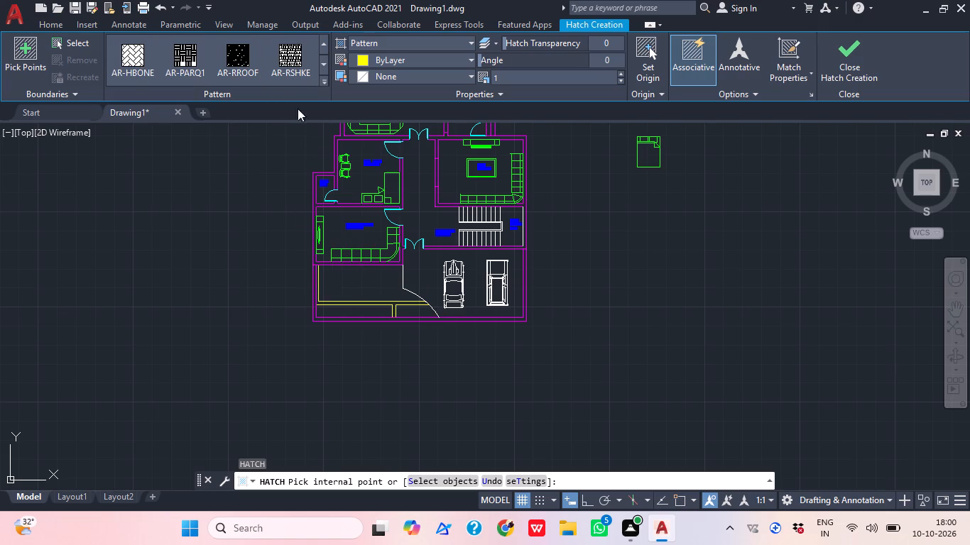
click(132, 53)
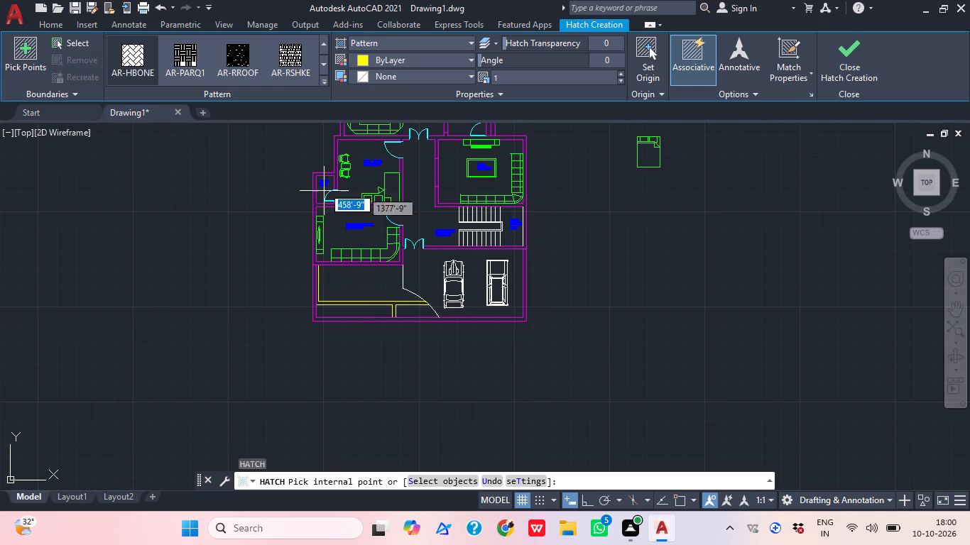
Hatch the front area west of the curved boundary with a dashed-line ACAD_ISO pattern on the HATCH layer.
click(322, 57)
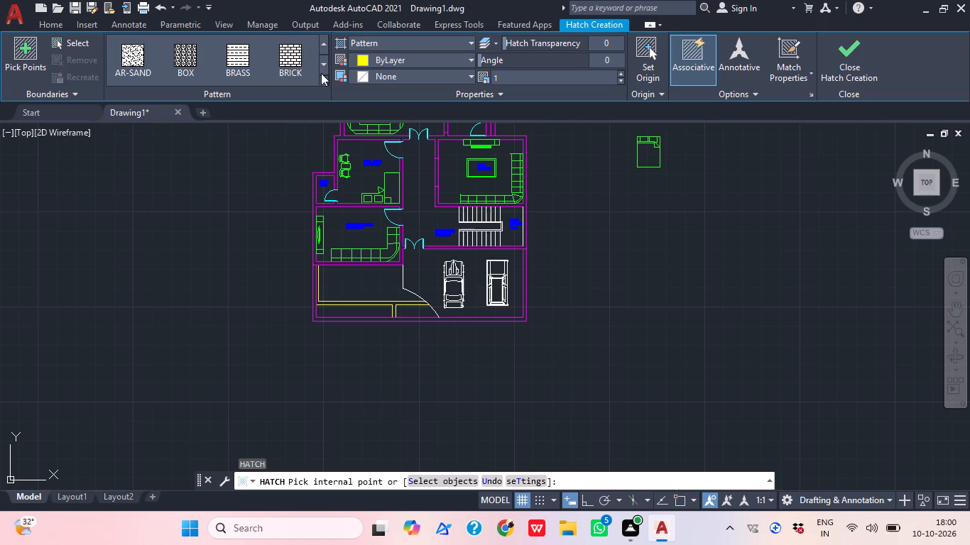
click(324, 65)
click(324, 65)
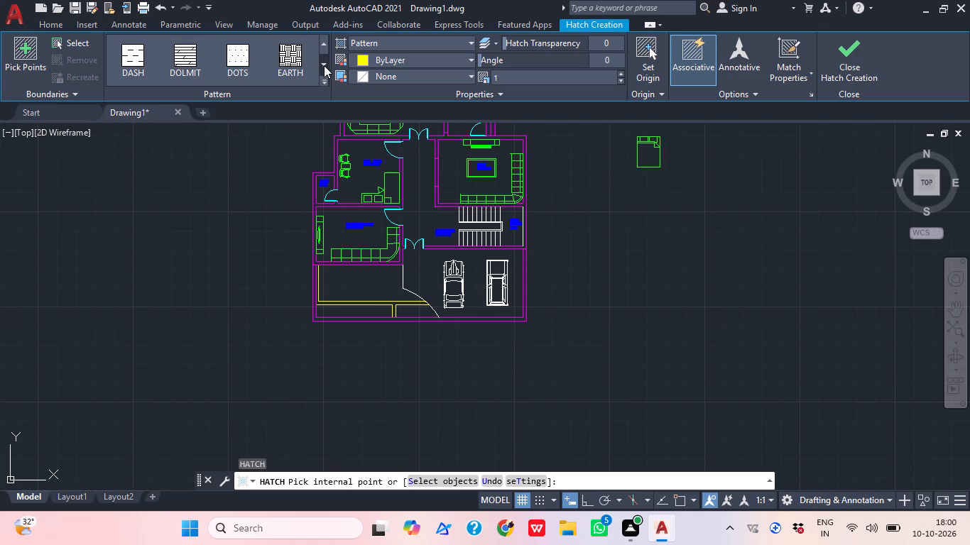
click(324, 65)
click(324, 65)
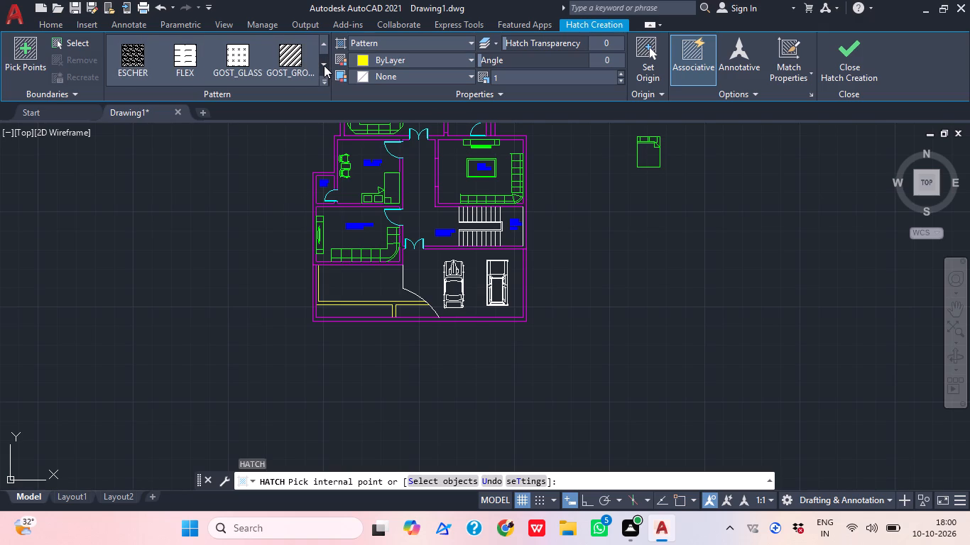
click(324, 65)
click(324, 65)
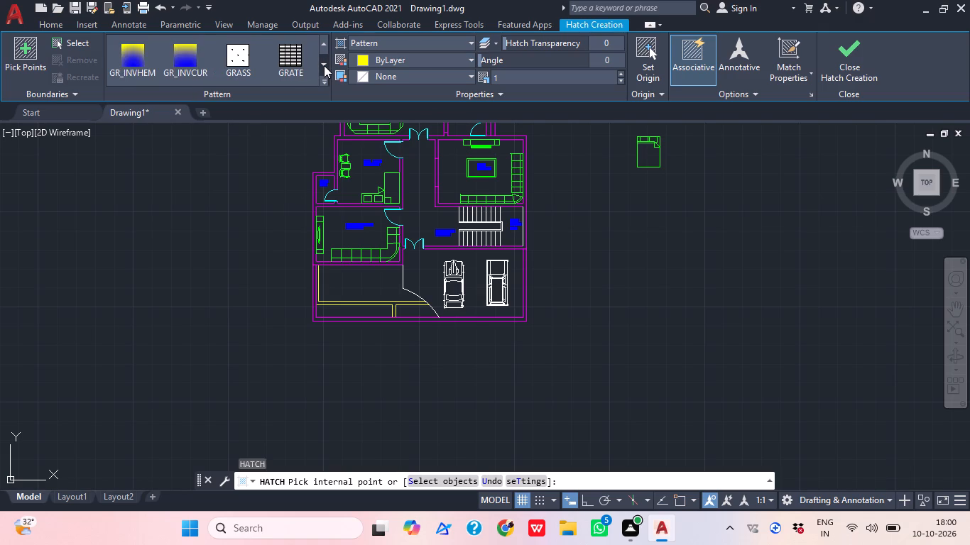
click(324, 65)
click(324, 65)
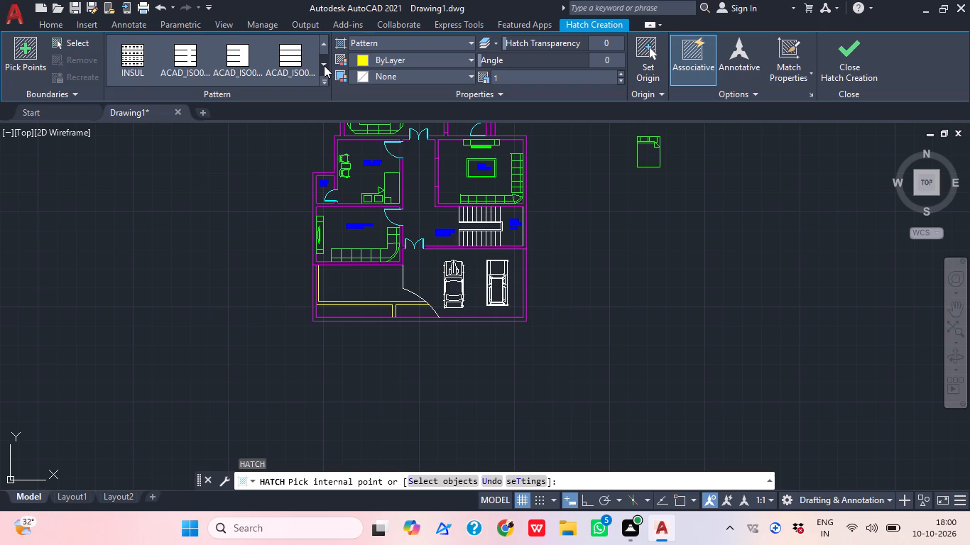
click(324, 65)
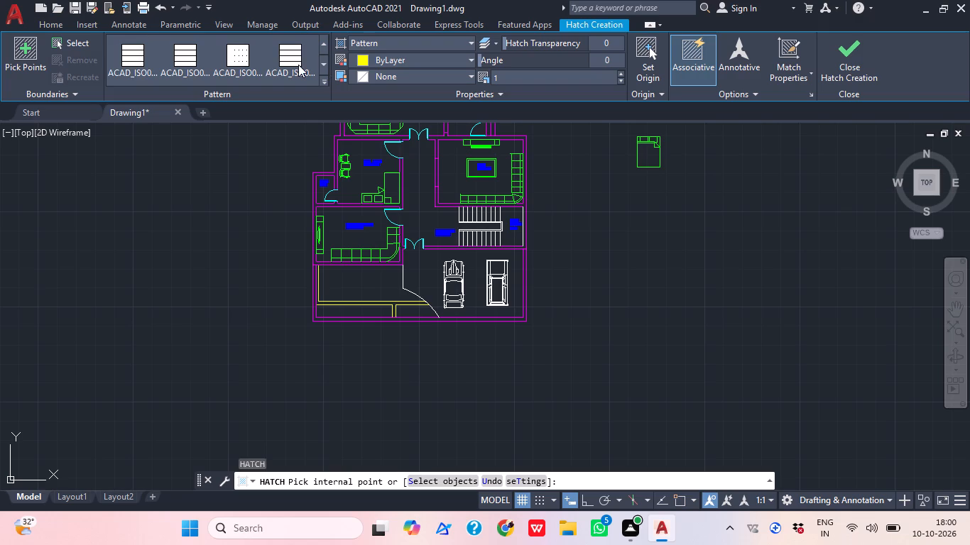
click(298, 65)
scroll(373, 268, down, 1)
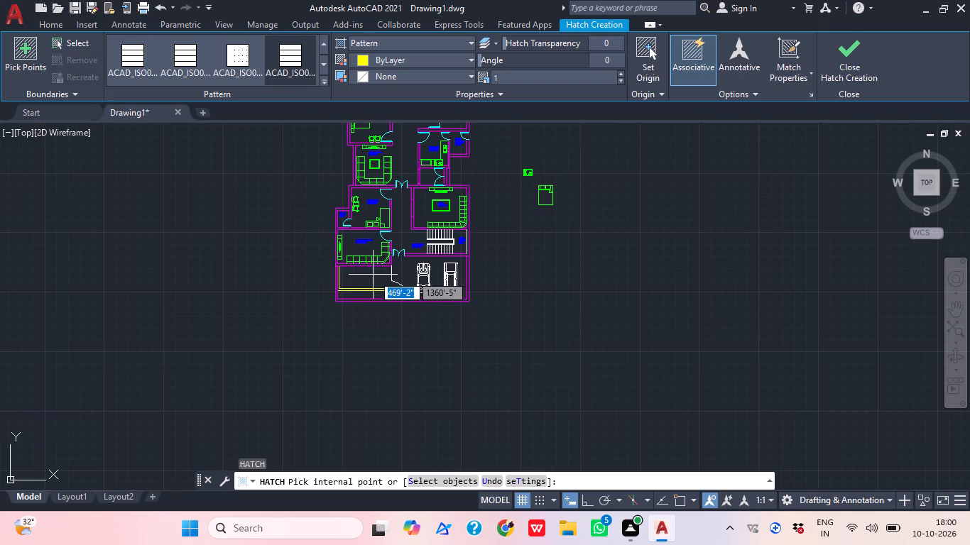
scroll(371, 280, up, 1)
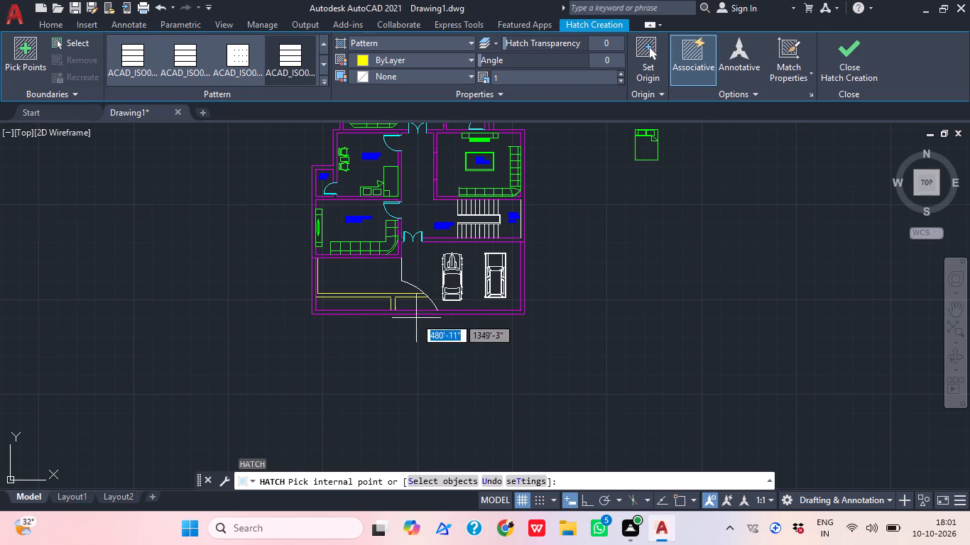
click(354, 270)
middle_drag(443, 335, 378, 358)
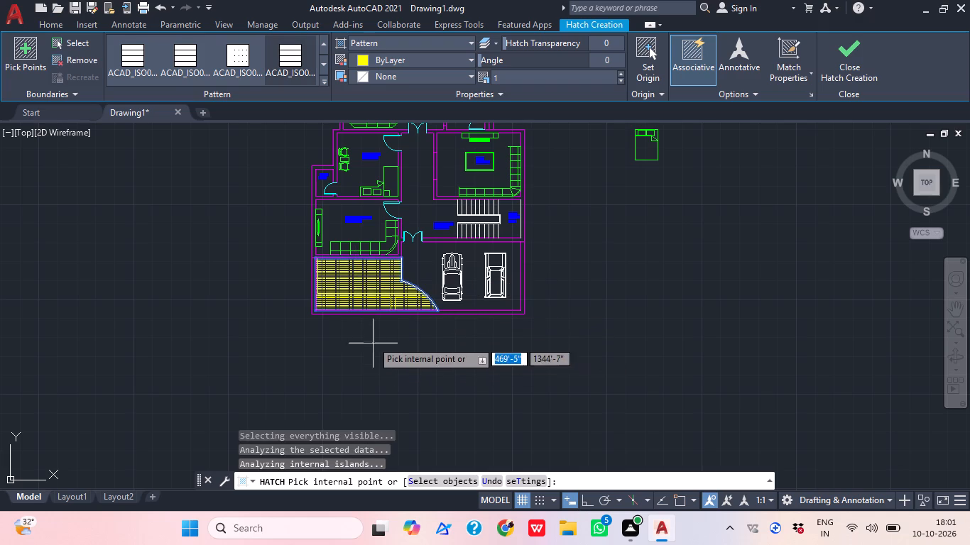
key(Escape)
scroll(381, 305, up, 2)
middle_drag(374, 300, 361, 318)
scroll(323, 263, up, 1)
middle_drag(361, 234, 366, 329)
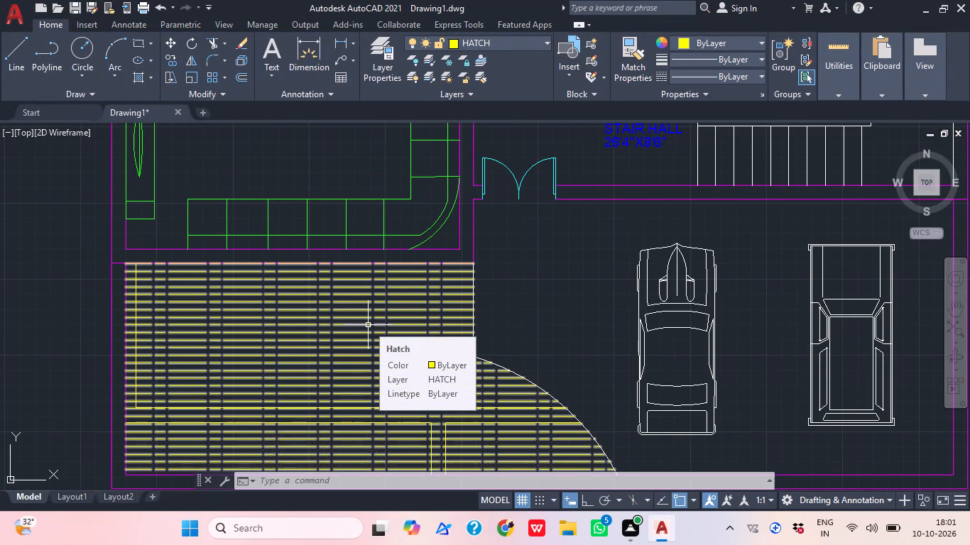
Make FURNITURE the current layer and insert the recent Trees block outside the west wall beside the hatched front area.
click(514, 34)
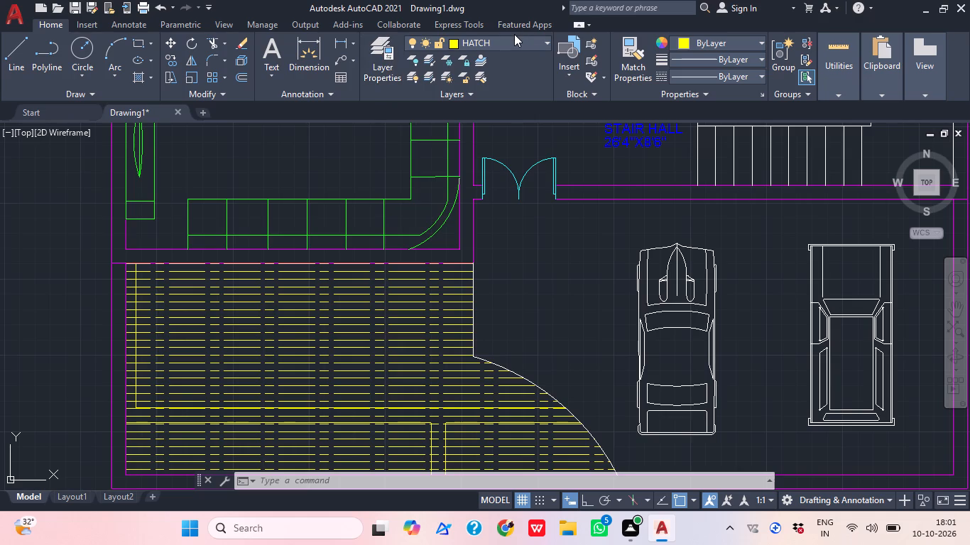
click(521, 40)
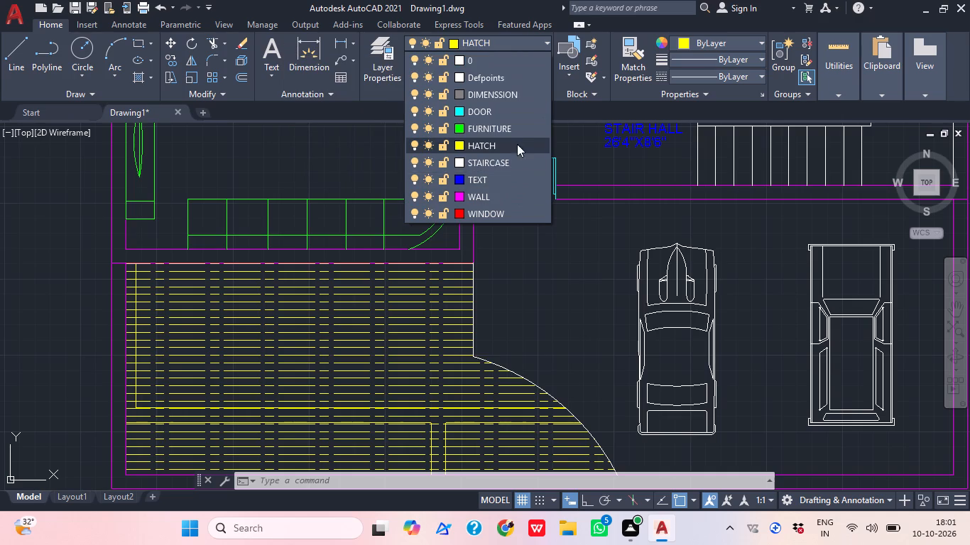
click(497, 128)
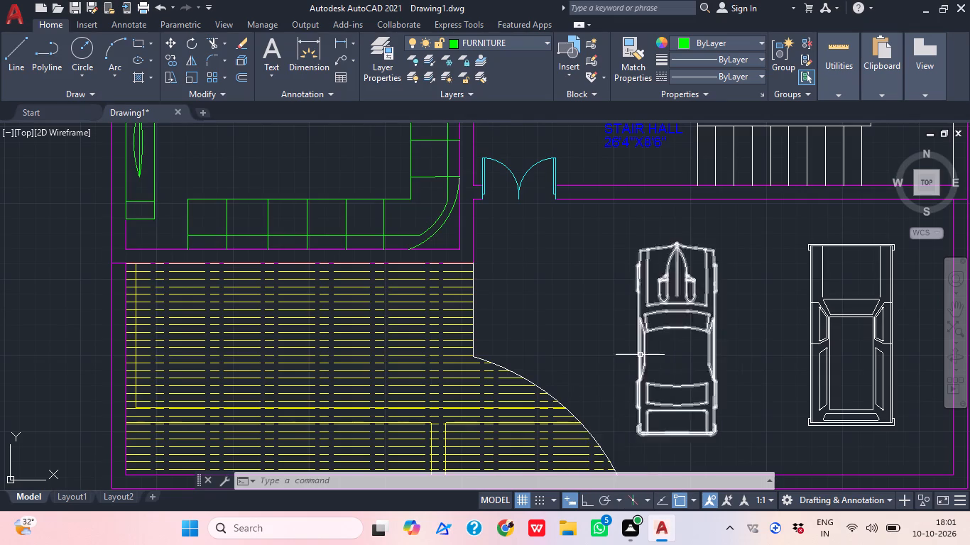
scroll(635, 351, down, 1)
middle_drag(587, 331, 532, 351)
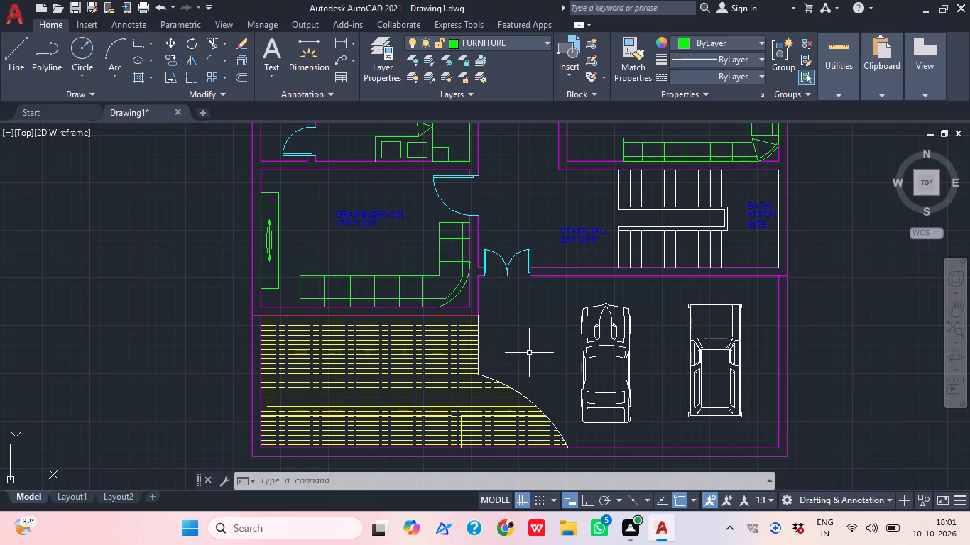
middle_drag(596, 316, 580, 315)
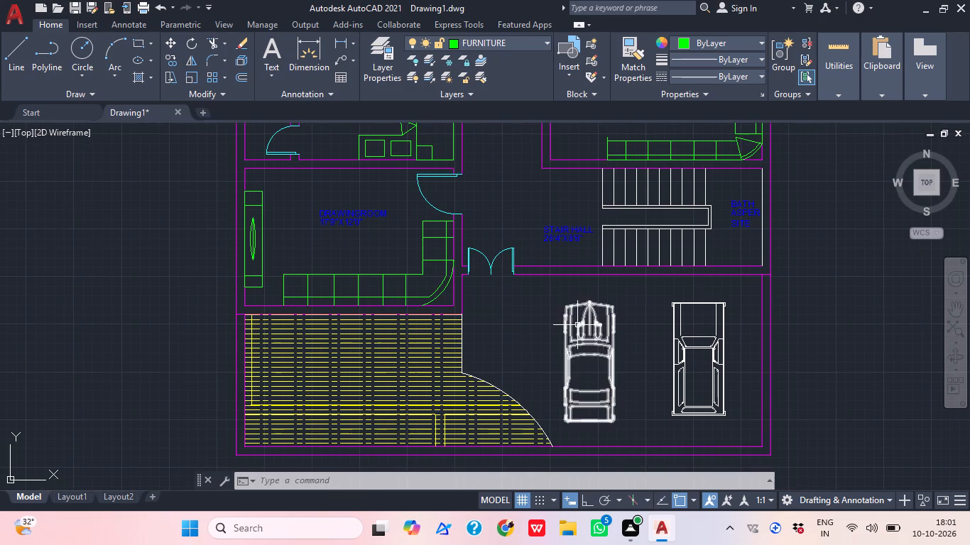
text(I)
key(space)
drag(770, 182, 609, 278)
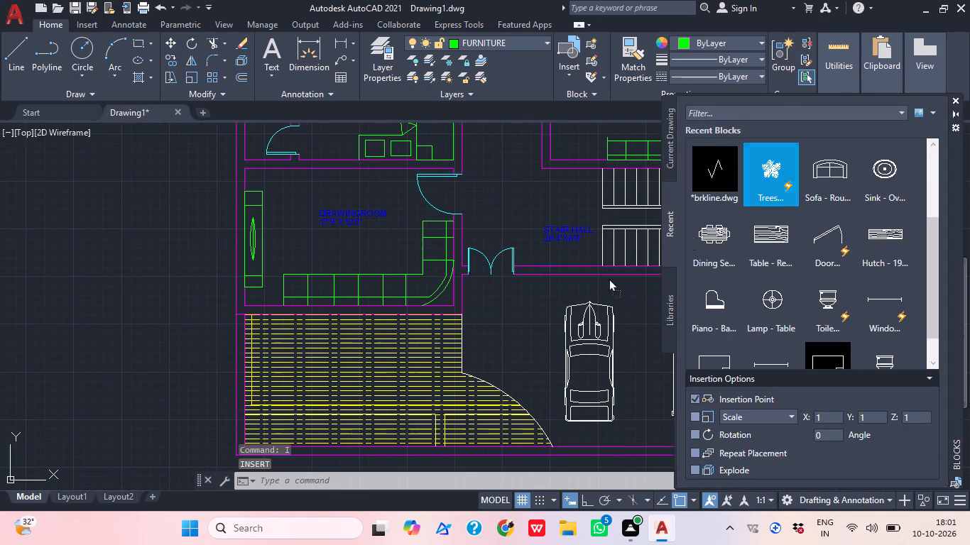
drag(609, 278, 182, 336)
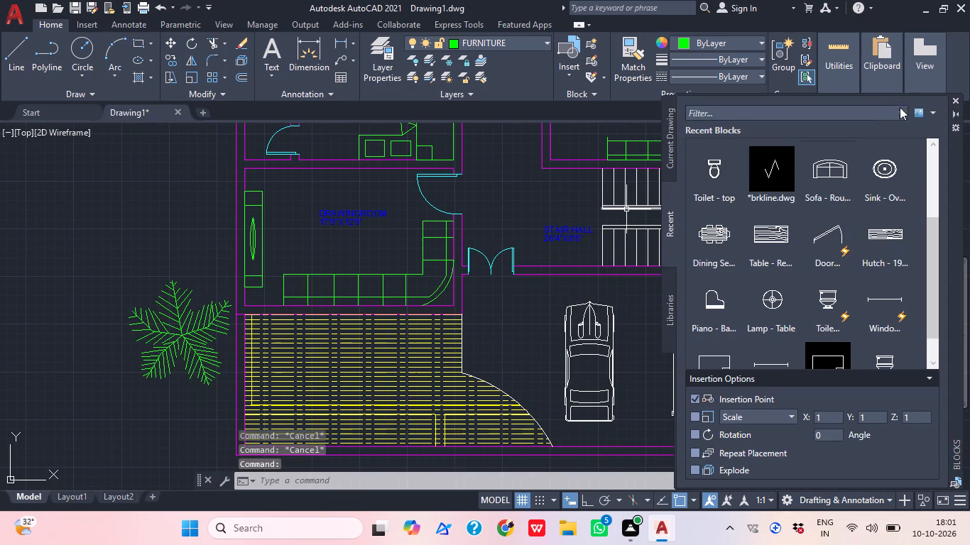
click(954, 100)
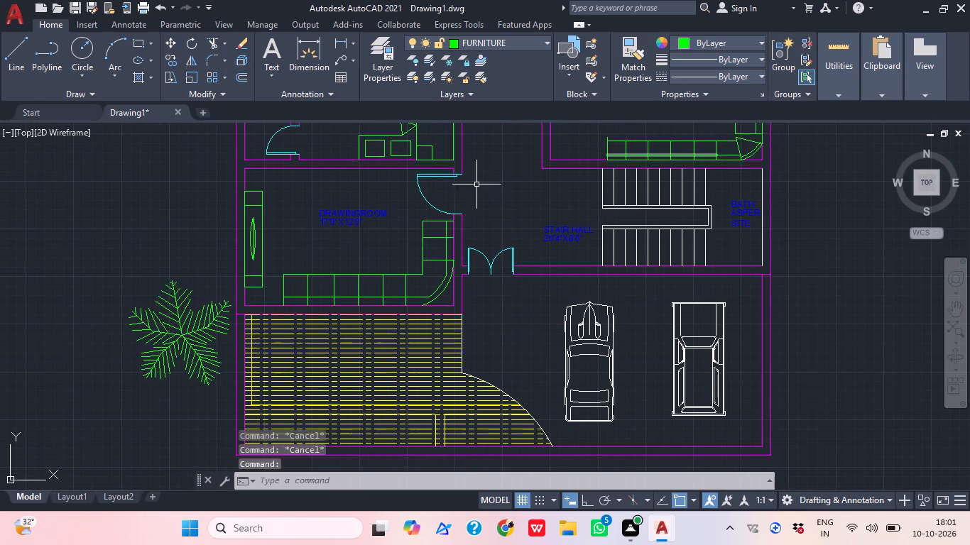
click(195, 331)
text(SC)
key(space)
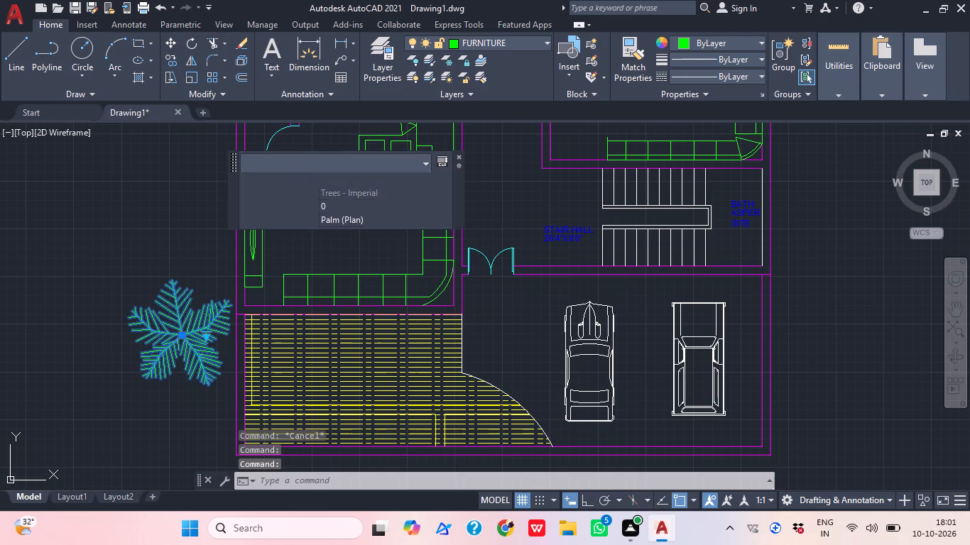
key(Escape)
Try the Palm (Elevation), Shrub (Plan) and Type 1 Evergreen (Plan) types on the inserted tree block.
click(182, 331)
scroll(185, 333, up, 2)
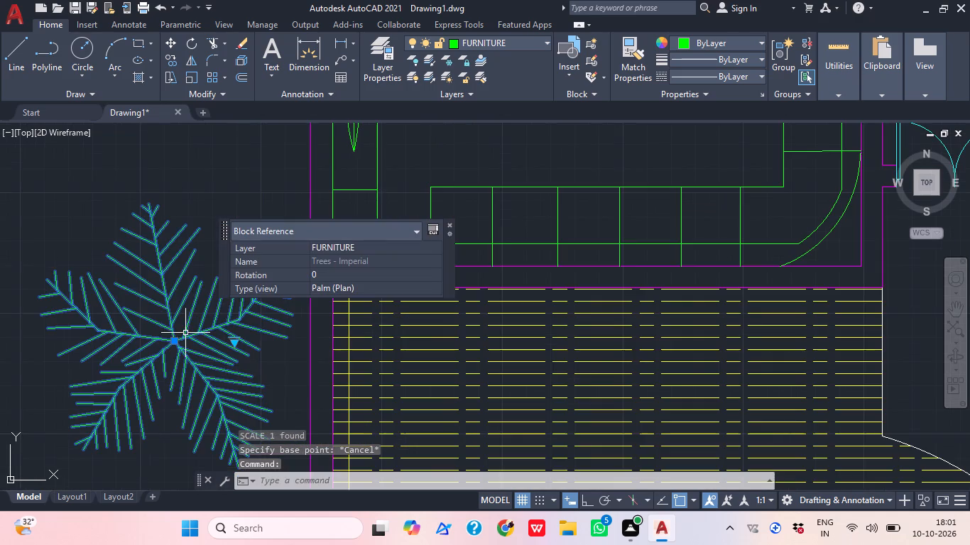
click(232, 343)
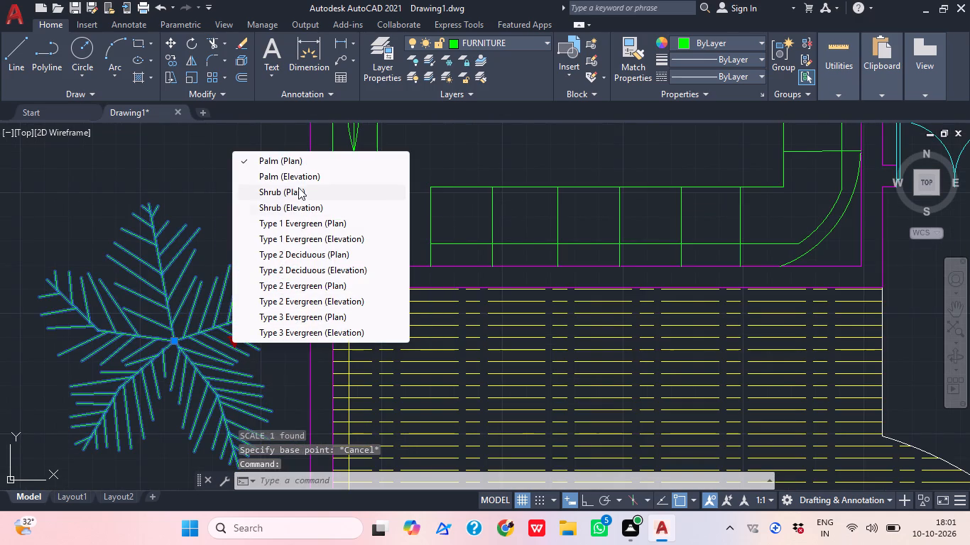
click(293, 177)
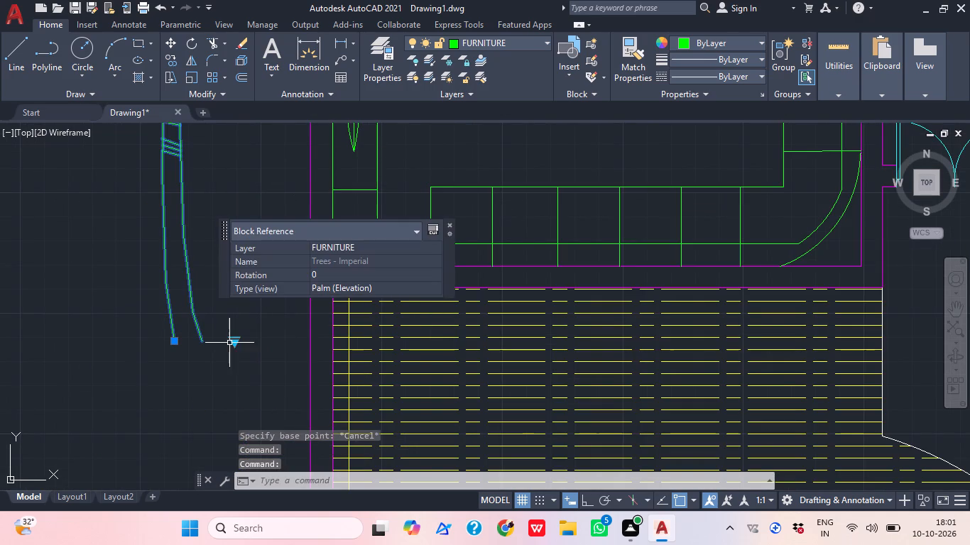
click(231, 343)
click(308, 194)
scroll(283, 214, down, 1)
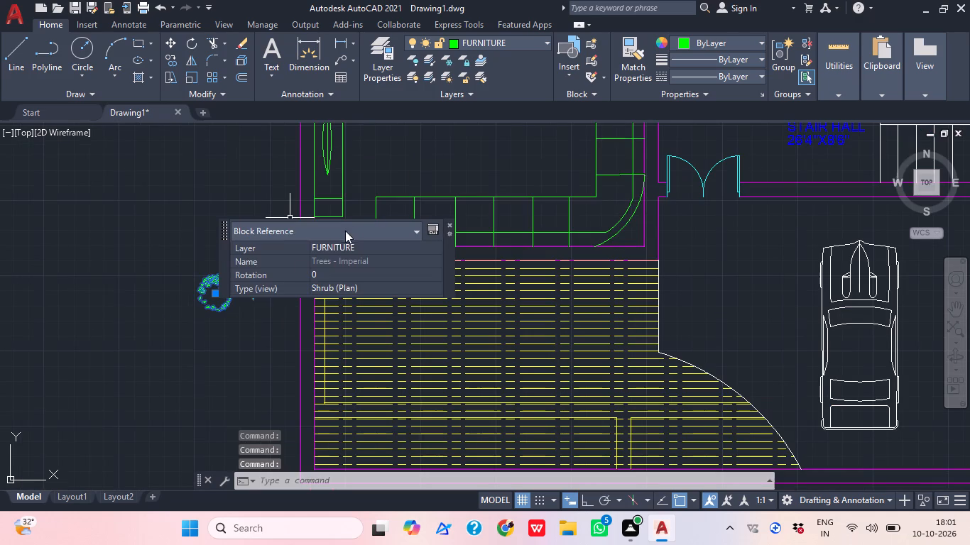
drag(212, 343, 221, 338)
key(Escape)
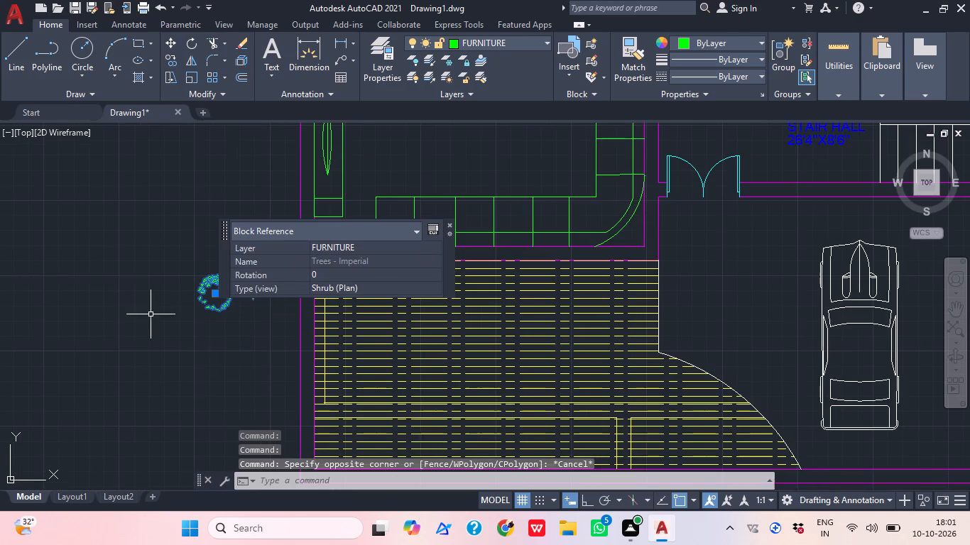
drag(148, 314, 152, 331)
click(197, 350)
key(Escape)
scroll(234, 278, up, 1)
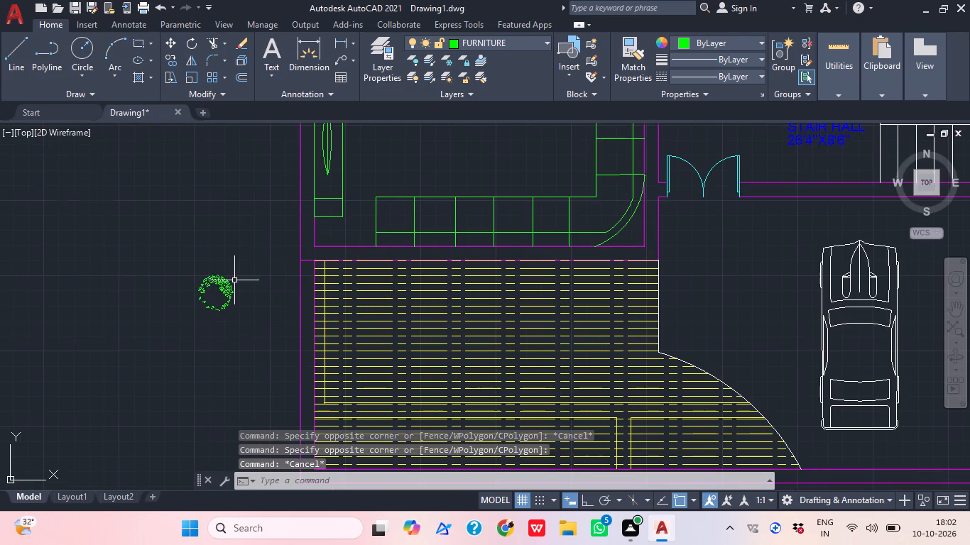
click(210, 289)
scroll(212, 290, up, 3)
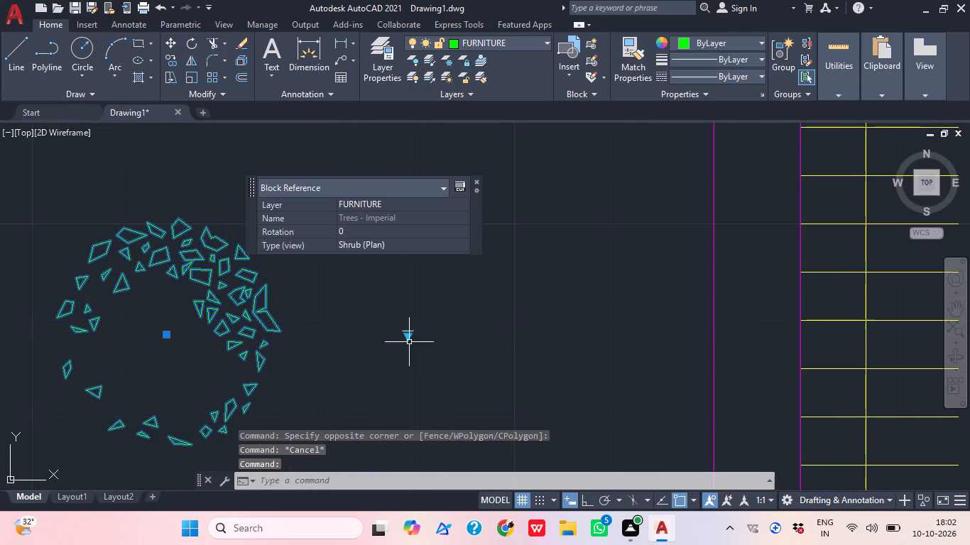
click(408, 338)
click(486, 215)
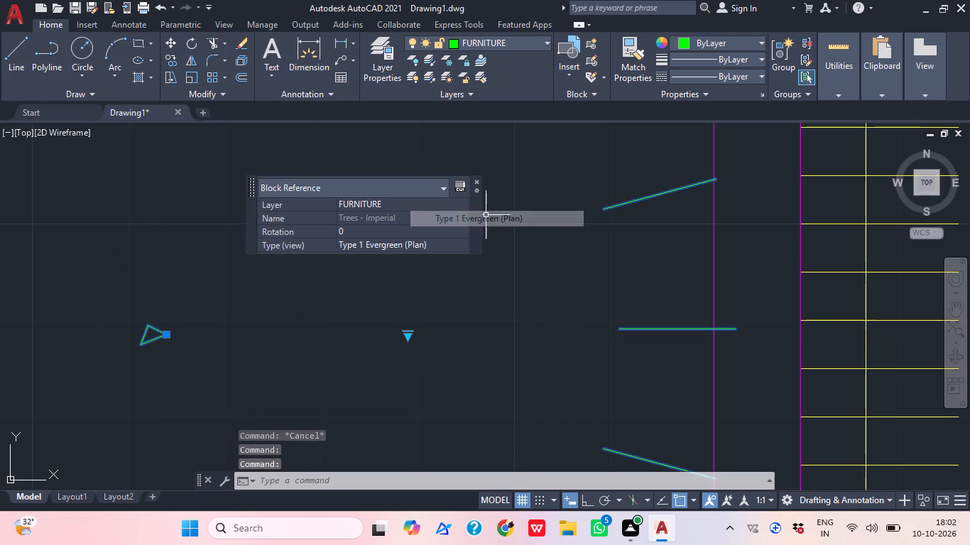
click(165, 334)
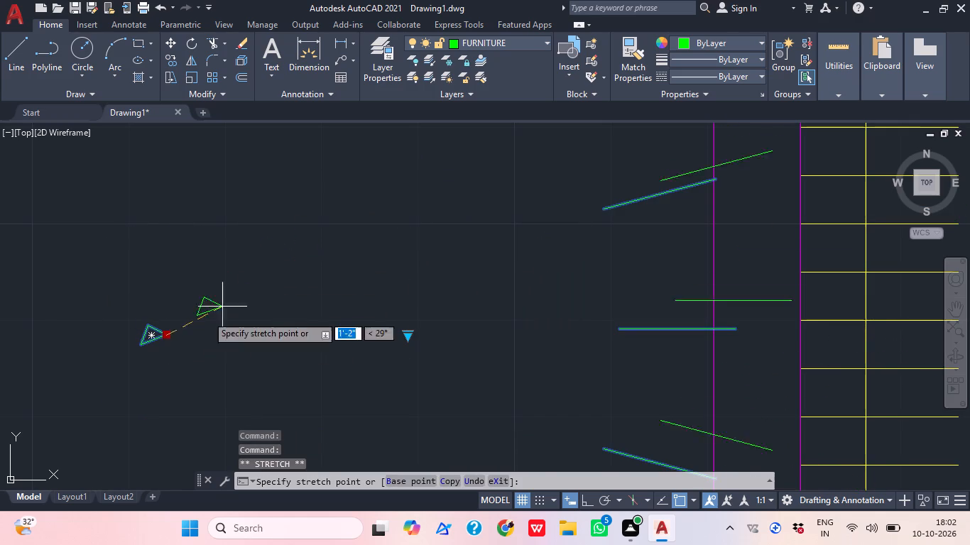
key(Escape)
Set the tree block's type to Shrub (Elevation).
click(408, 331)
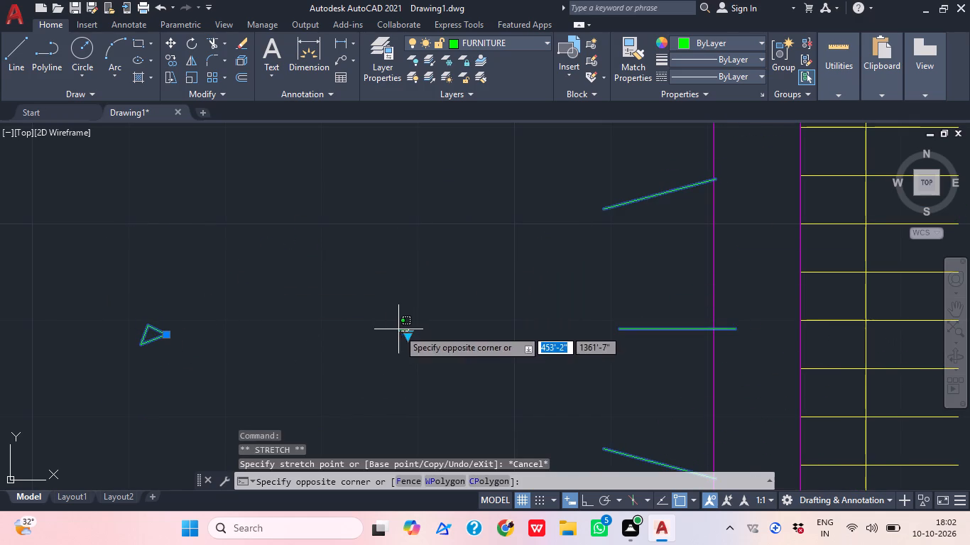
key(Escape)
click(410, 335)
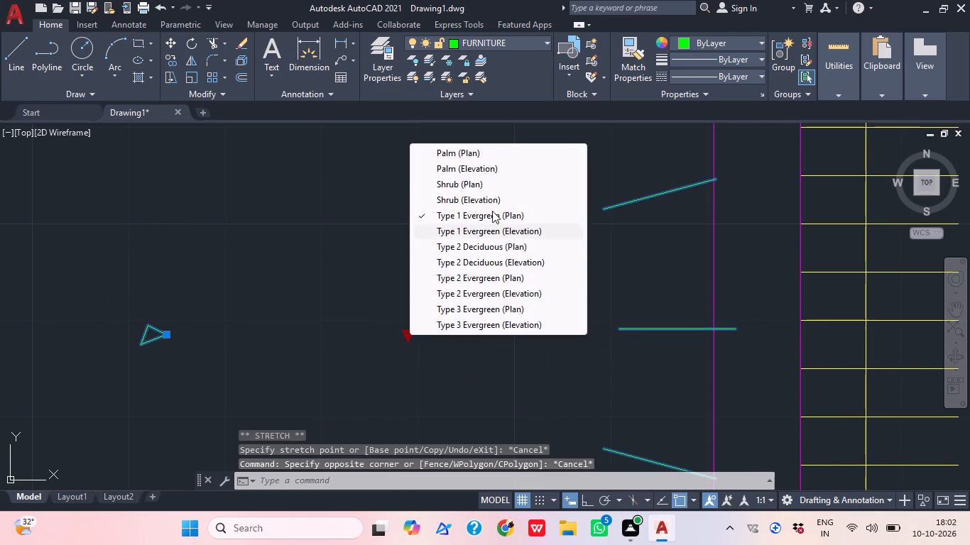
click(481, 197)
scroll(389, 257, down, 2)
key(Escape)
Copy the Shrub (Elevation) block into the hatched front area, placing overlapping copies down along the inside of the west wall.
drag(332, 322, 328, 315)
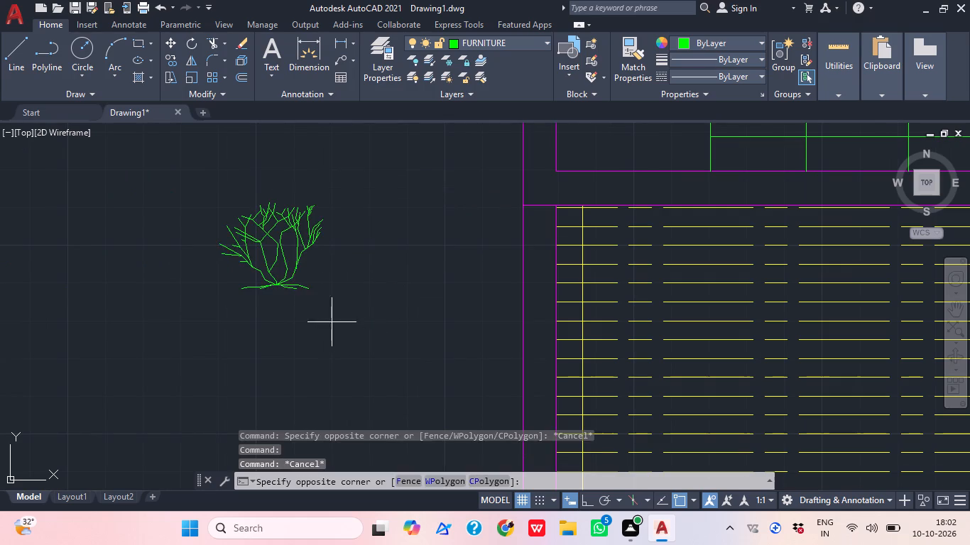
drag(328, 315, 320, 308)
click(262, 251)
text(CO)
key(space)
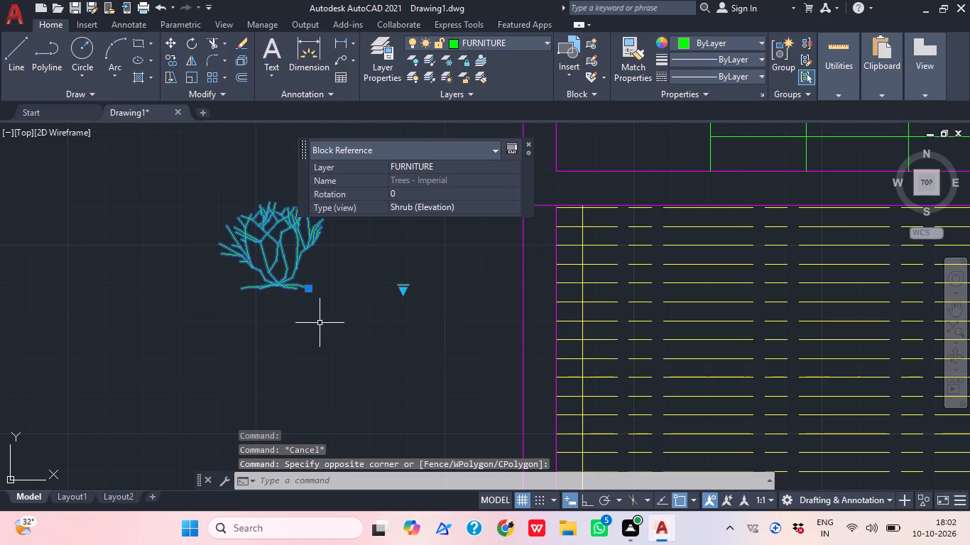
click(266, 248)
scroll(604, 294, down, 1)
middle_drag(603, 294, 543, 280)
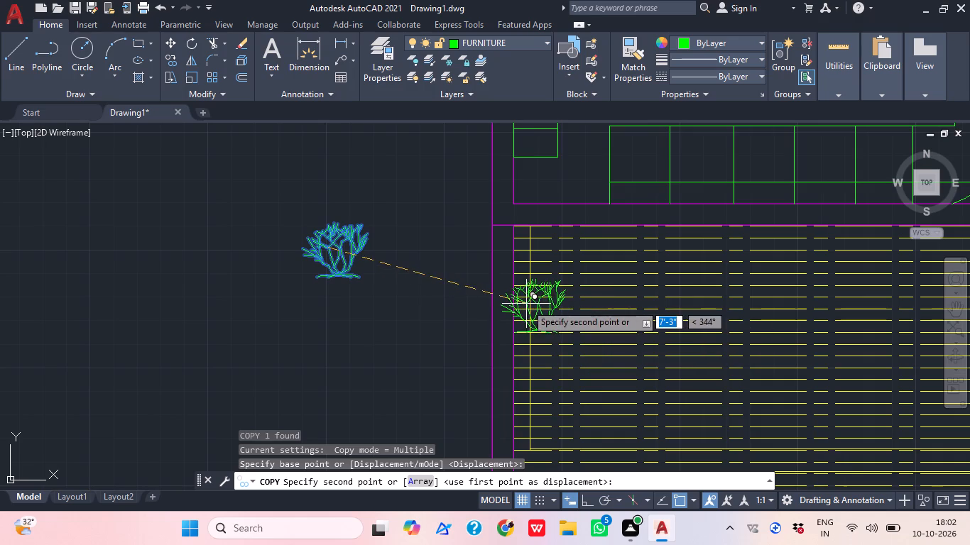
click(527, 292)
click(543, 324)
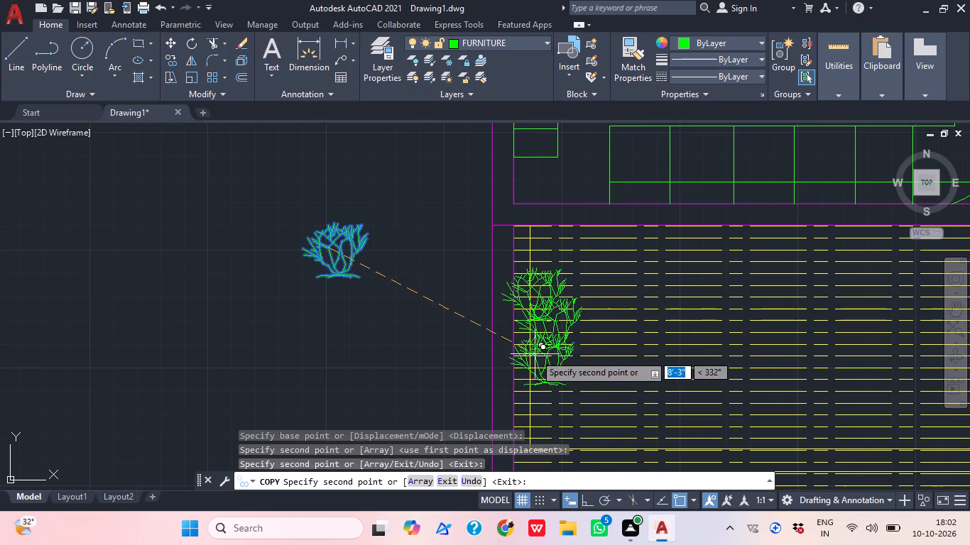
click(535, 354)
click(560, 351)
click(564, 373)
click(537, 387)
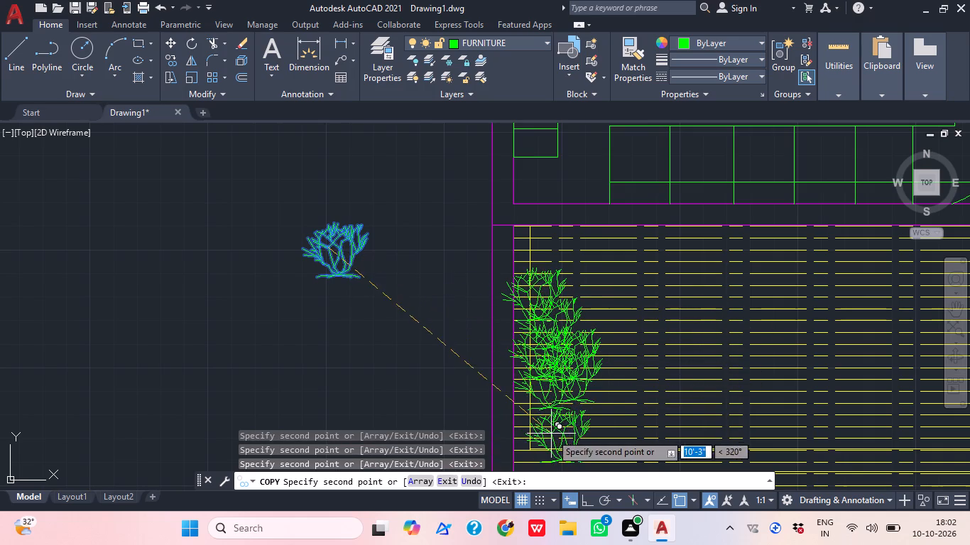
Place more overlapping shrub copies toward the hatched area's southwest corner, widening the planting eastward.
click(551, 434)
click(567, 415)
click(608, 420)
middle_drag(592, 397, 532, 322)
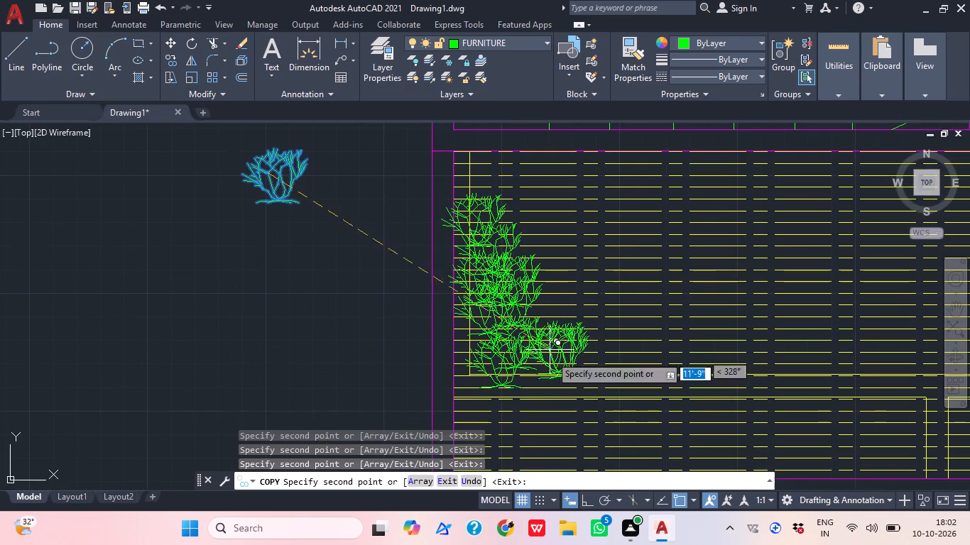
click(533, 387)
click(528, 329)
drag(526, 427, 526, 418)
drag(505, 392, 528, 400)
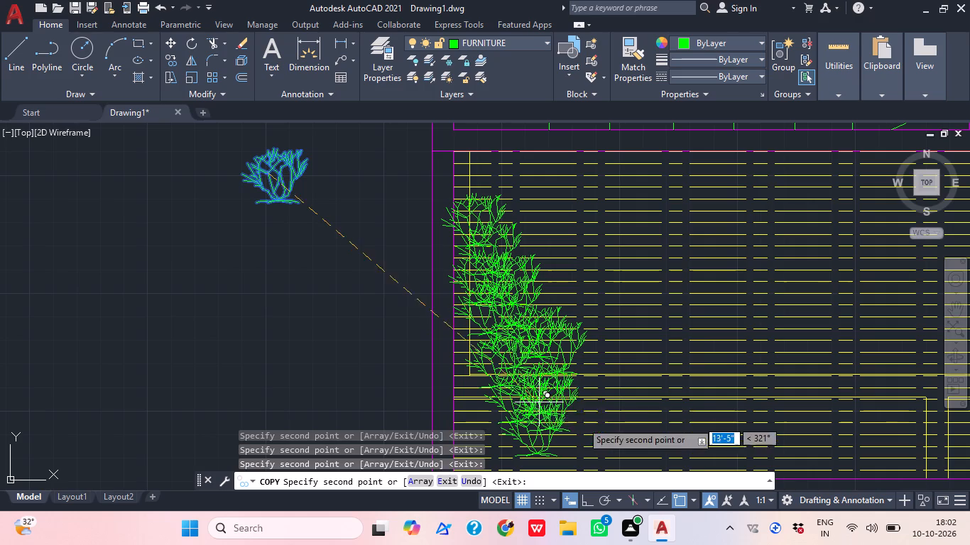
drag(582, 426, 571, 409)
click(574, 380)
middle_drag(557, 370, 564, 281)
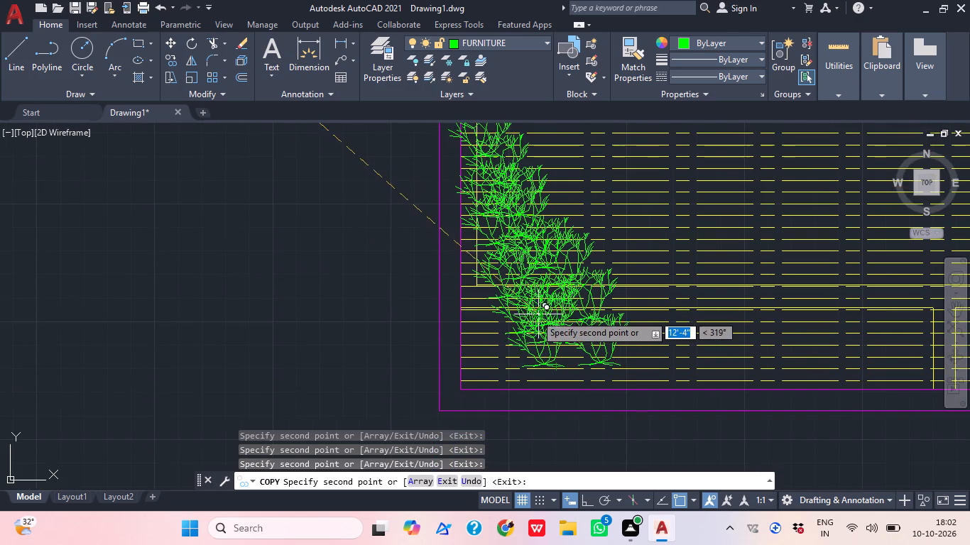
click(486, 329)
key(Escape)
Save the drawing in Documents under the name G+3 PLAN as an AutoCAD 2018 drawing.
scroll(593, 290, down, 3)
middle_drag(686, 301, 543, 383)
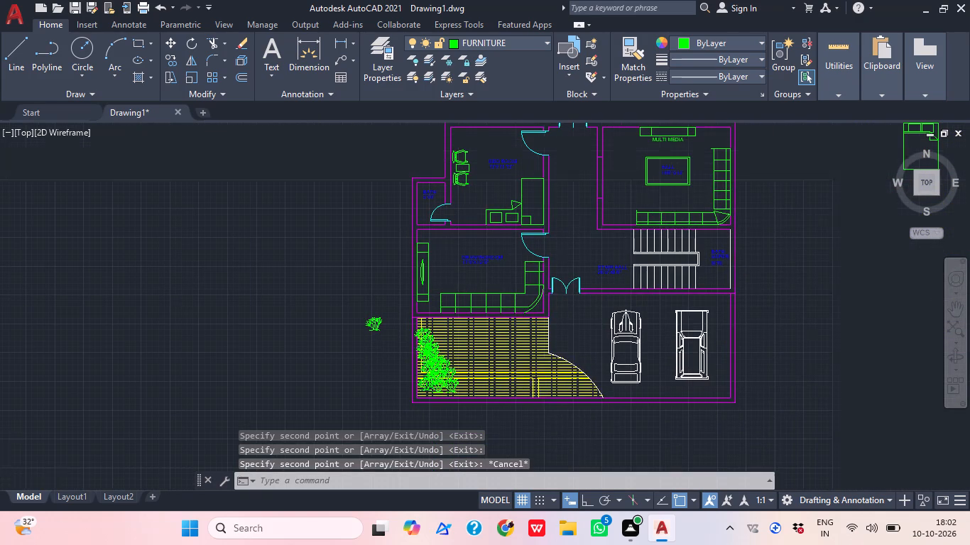
key(ctrl+s)
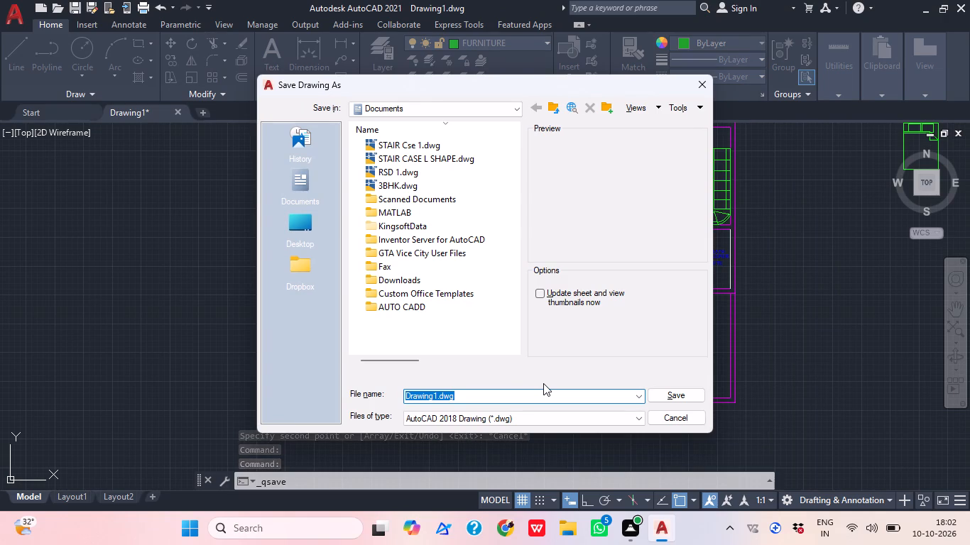
key(BackSpace)
key(g)
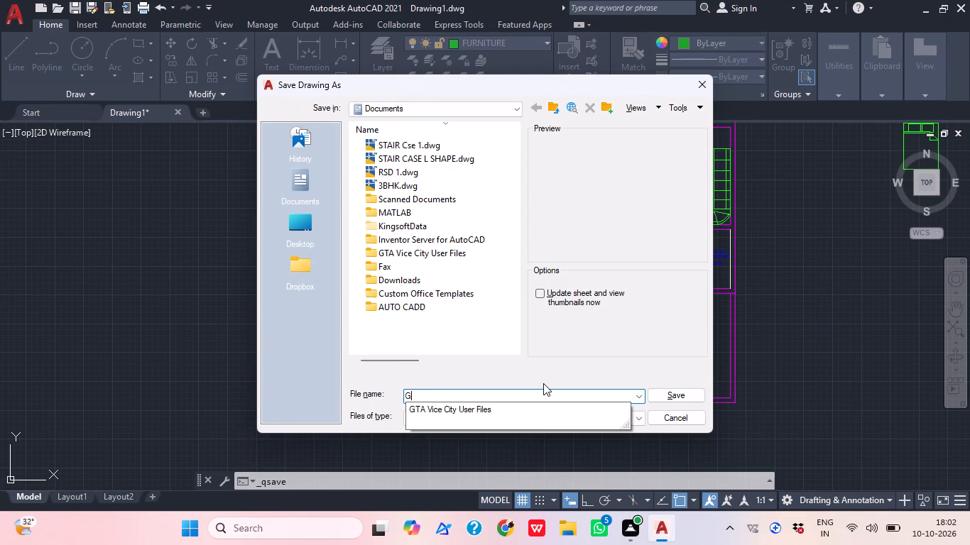
text(+3)
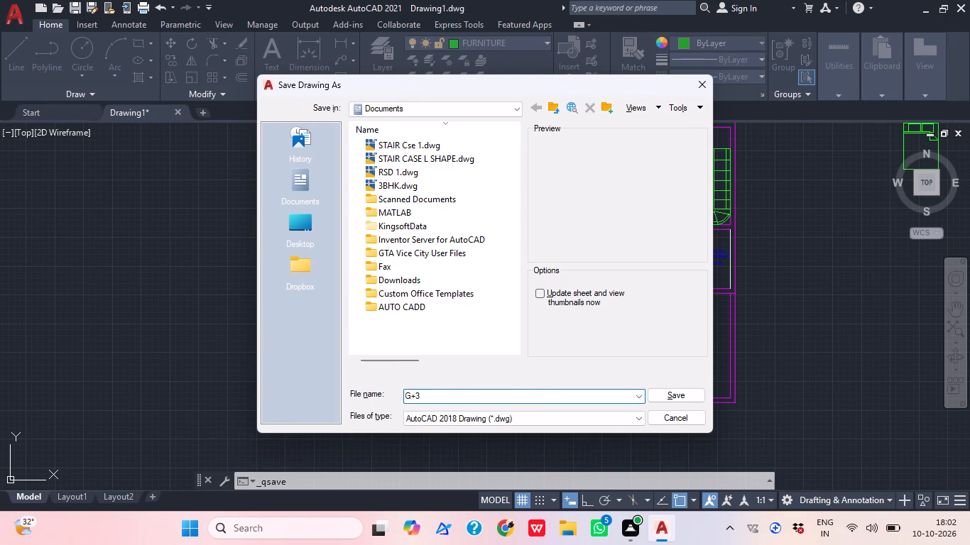
key(space)
text(PLA)
key(n)
click(686, 400)
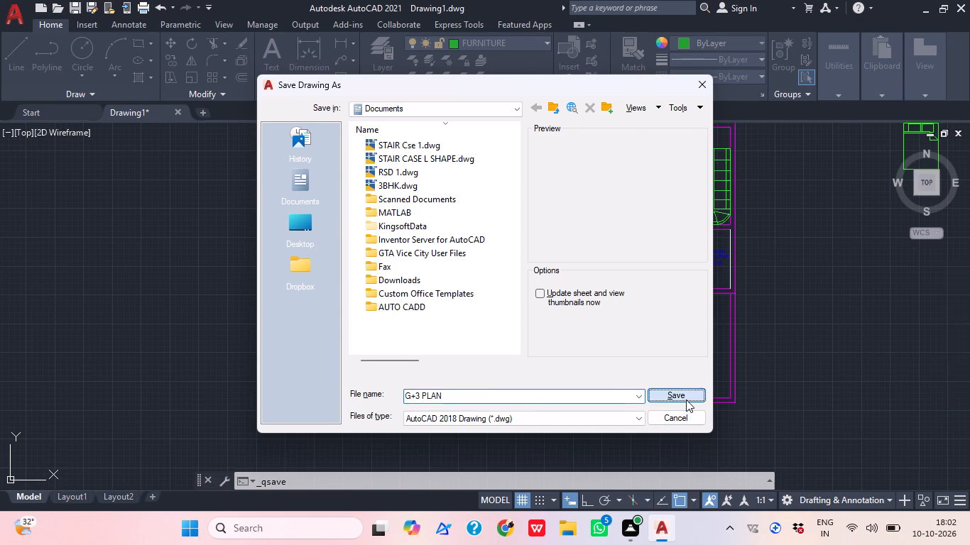
Delete the two spare furniture blocks lying outside the plan's east side and save the drawing.
scroll(558, 373, down, 1)
middle_drag(540, 381, 521, 392)
middle_drag(602, 381, 523, 402)
click(707, 314)
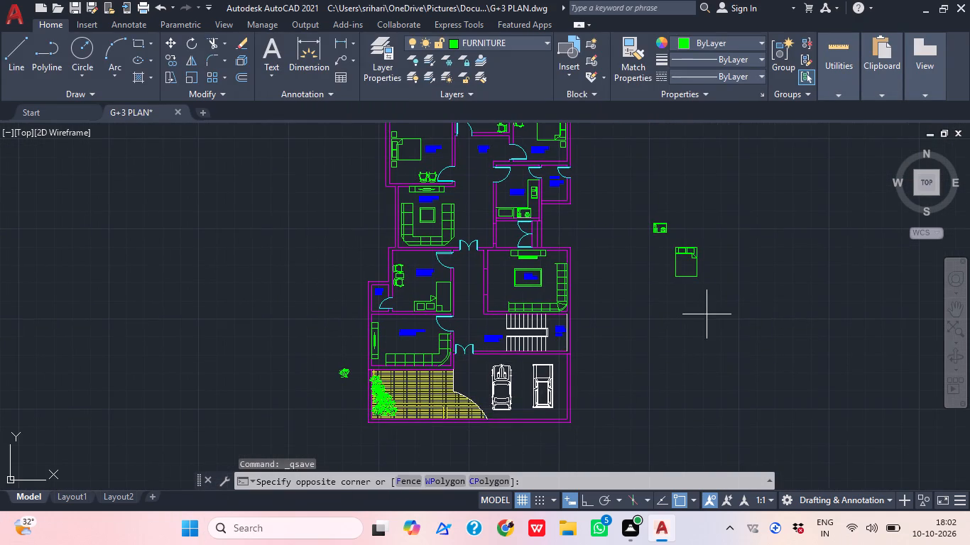
click(645, 204)
key(Delete)
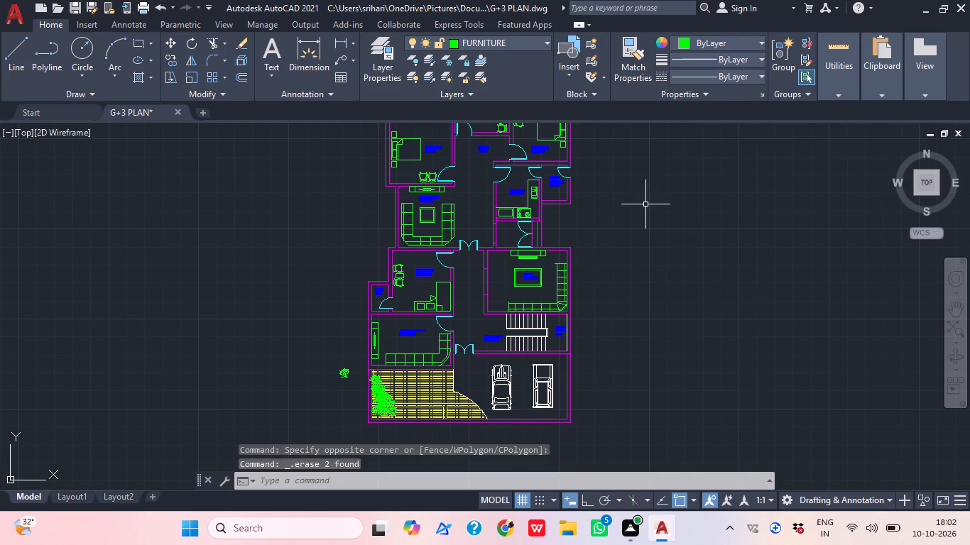
key(ctrl+s)
key(ctrl+s)
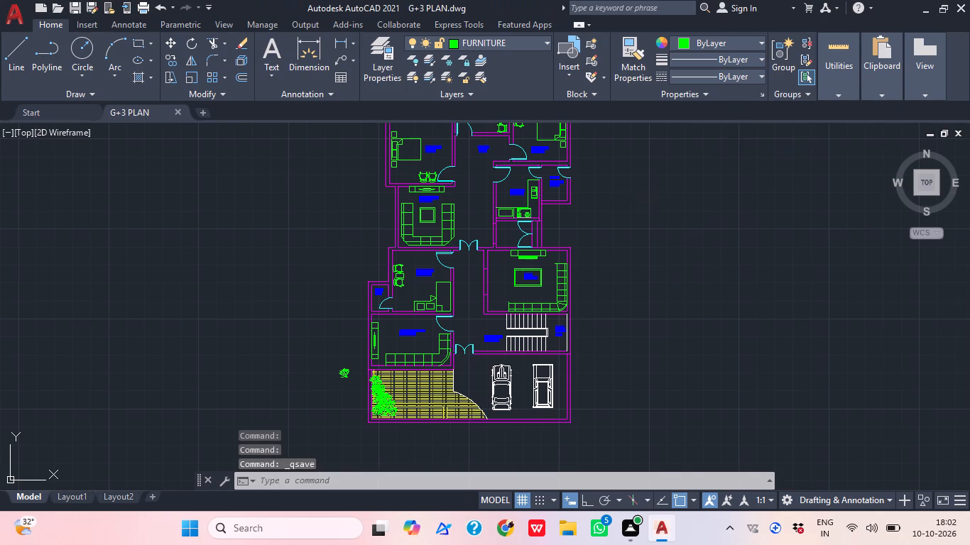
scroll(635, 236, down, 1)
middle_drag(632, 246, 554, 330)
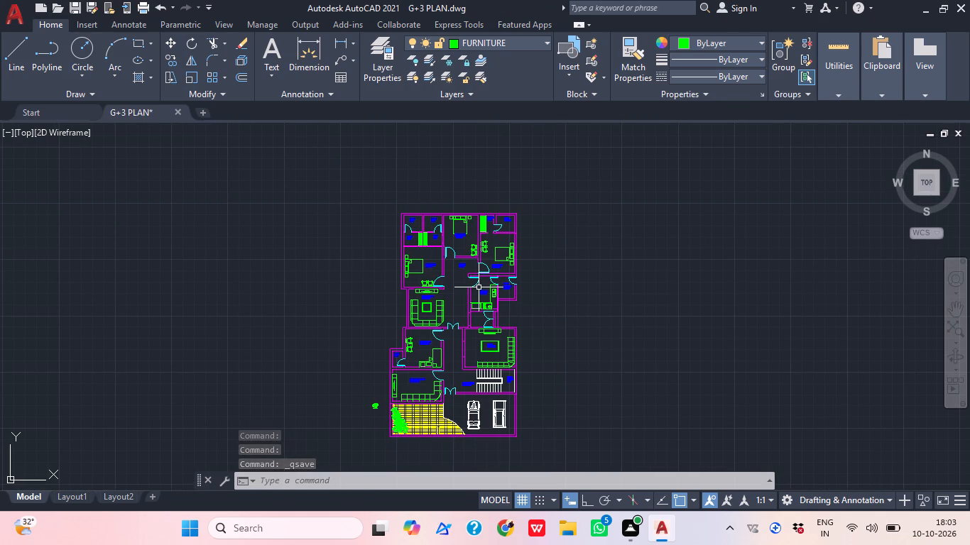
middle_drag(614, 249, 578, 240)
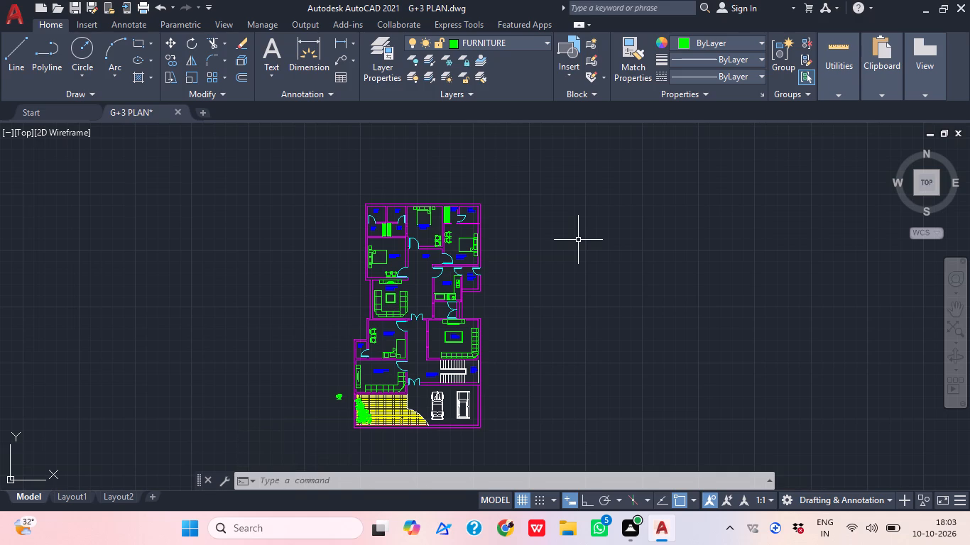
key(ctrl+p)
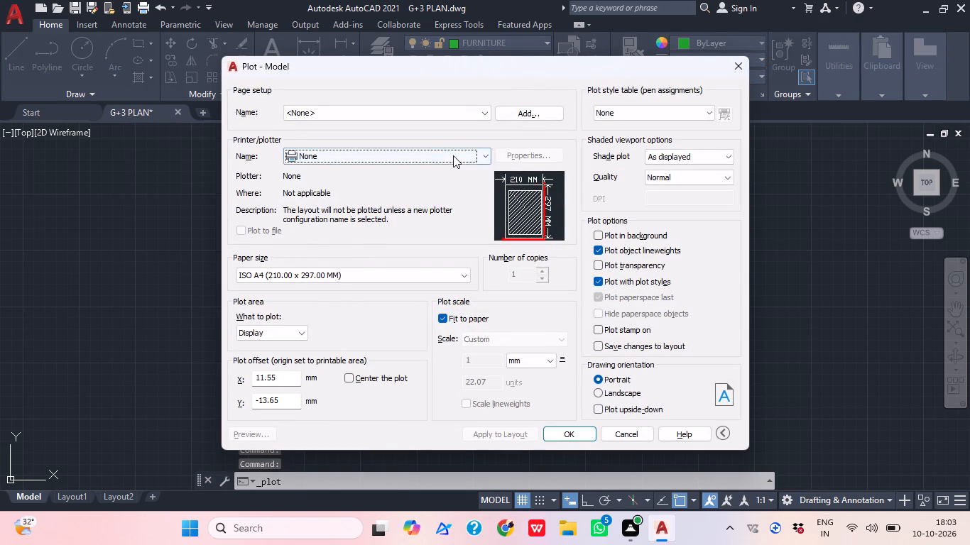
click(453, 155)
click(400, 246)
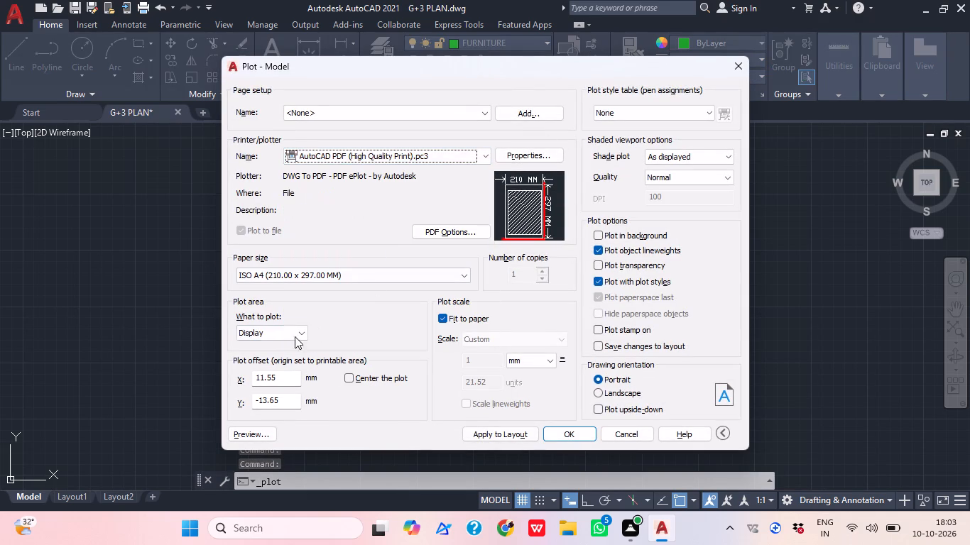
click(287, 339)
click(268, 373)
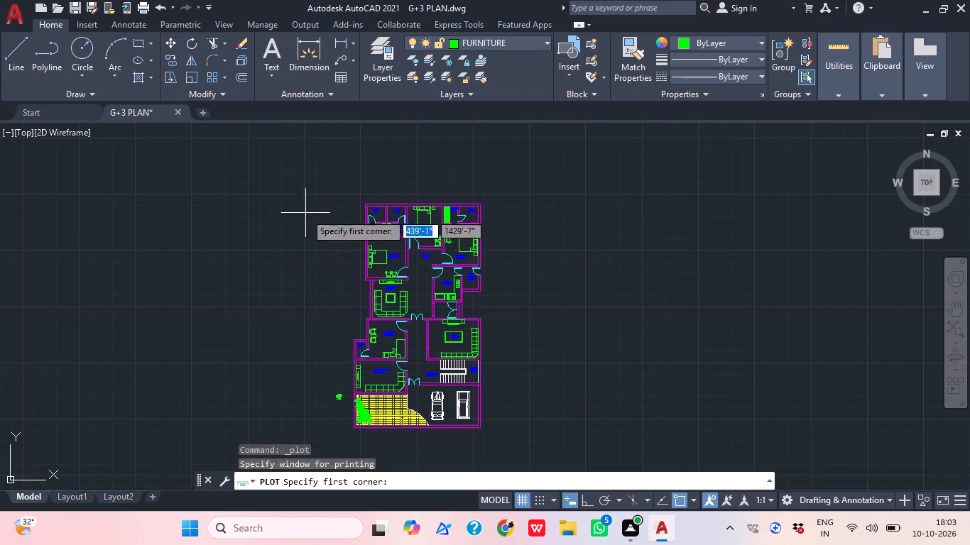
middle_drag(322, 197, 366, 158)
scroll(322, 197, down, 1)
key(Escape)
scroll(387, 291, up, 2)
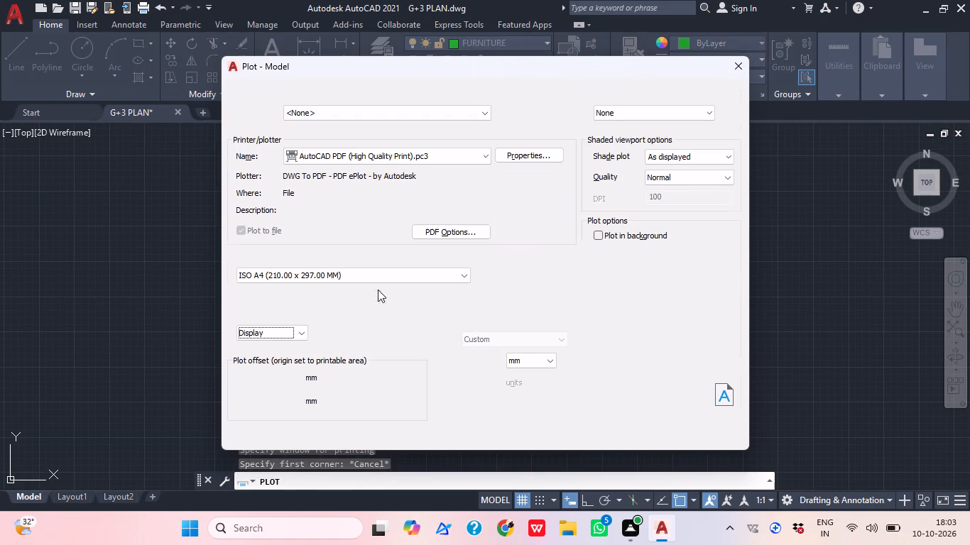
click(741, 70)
Delete the original shrub block left outside the west wall and save the drawing.
scroll(384, 287, up, 1)
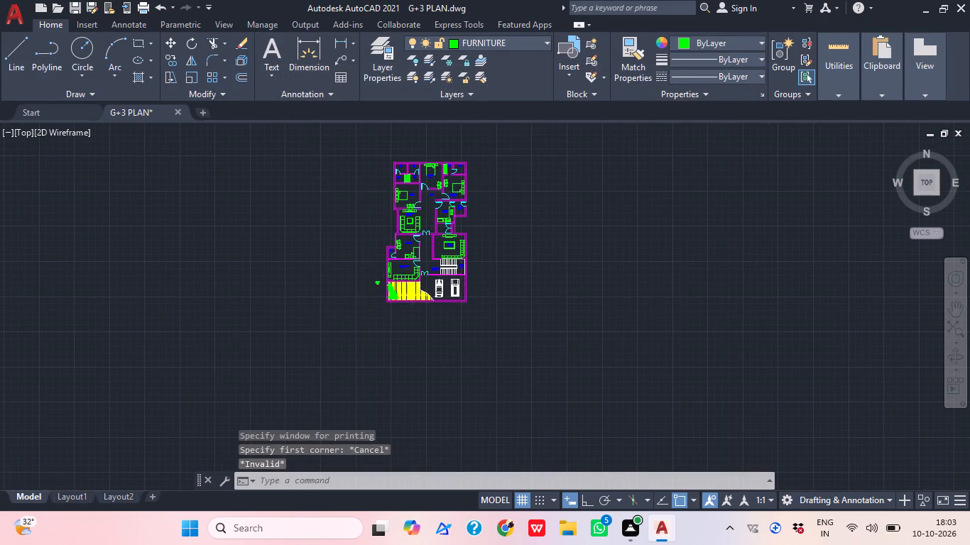
scroll(384, 287, up, 2)
click(379, 283)
click(336, 257)
key(Delete)
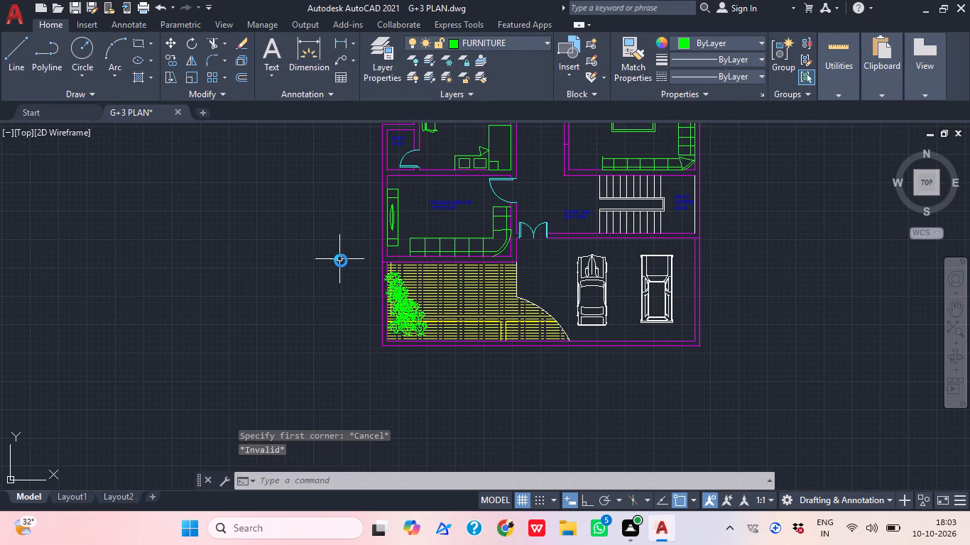
key(ctrl+s)
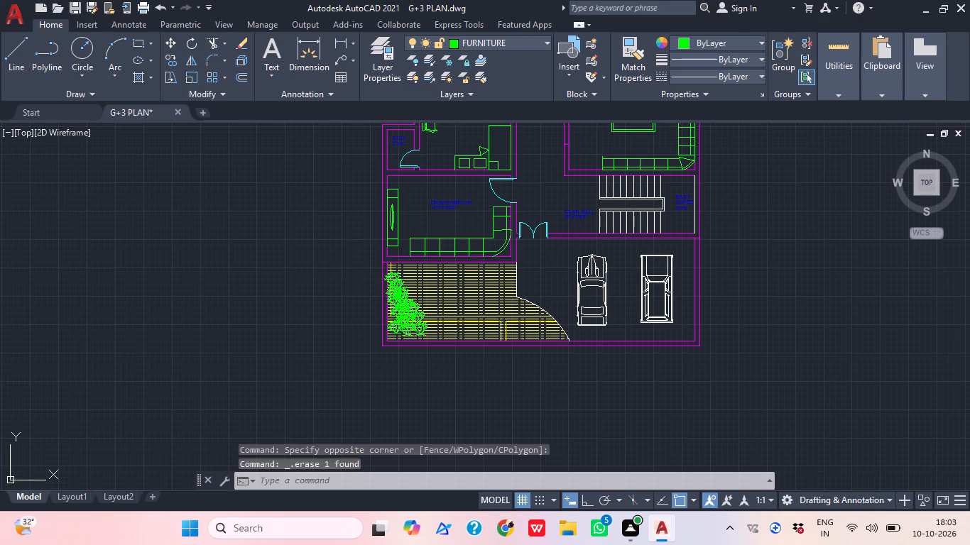
key(ctrl+s)
Set up a model plot from the previous plot's settings with the plot scale units in inches.
scroll(352, 266, down, 1)
middle_drag(391, 255, 363, 402)
scroll(377, 346, down, 1)
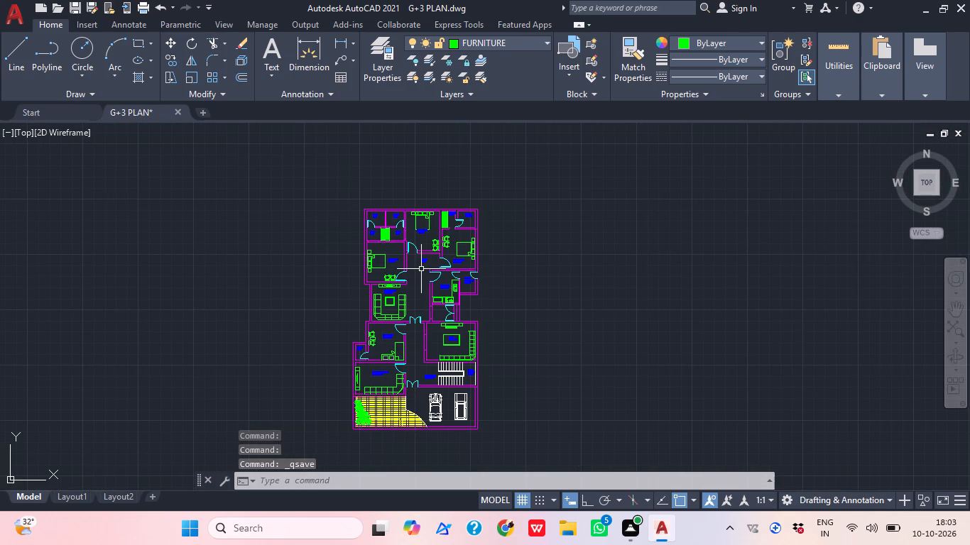
key(ctrl+alt+p)
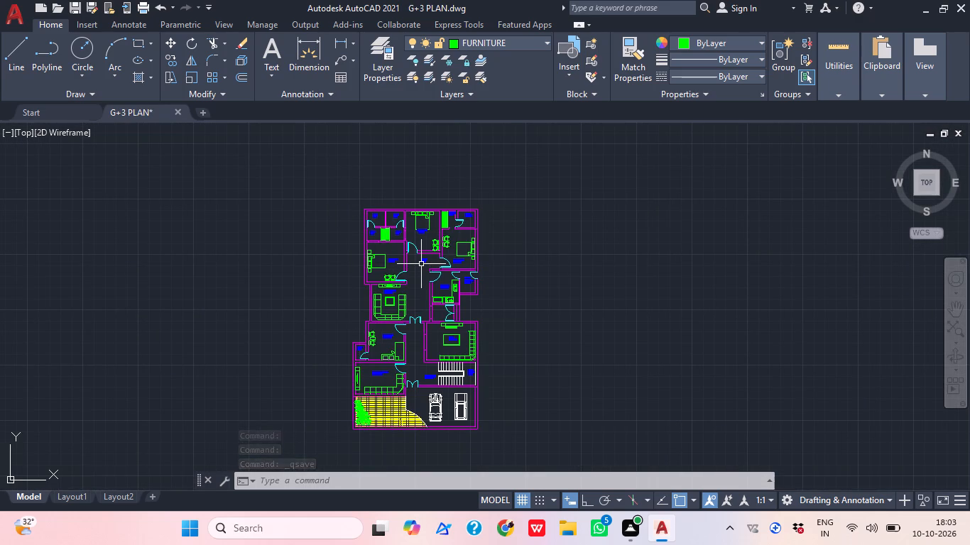
key(ctrl+alt+p)
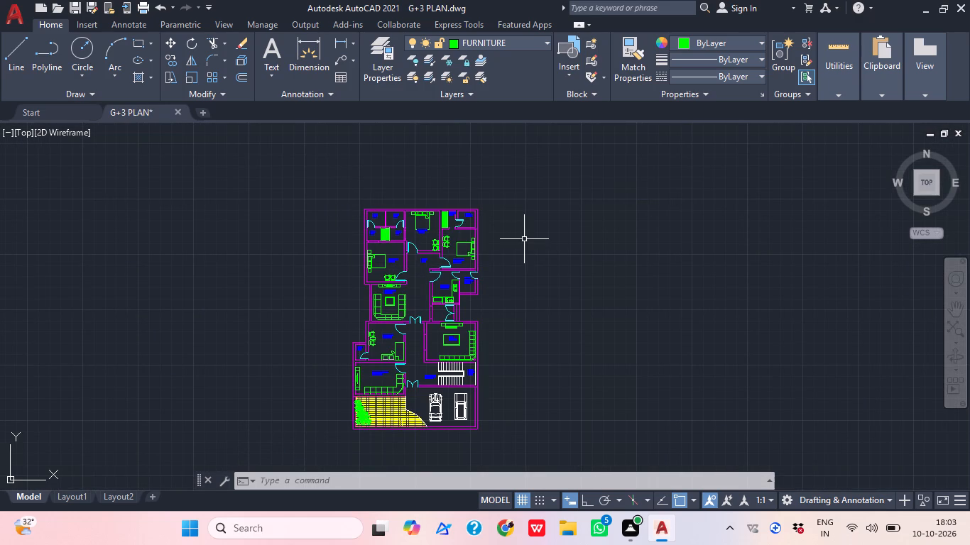
key(ctrl+p)
click(459, 101)
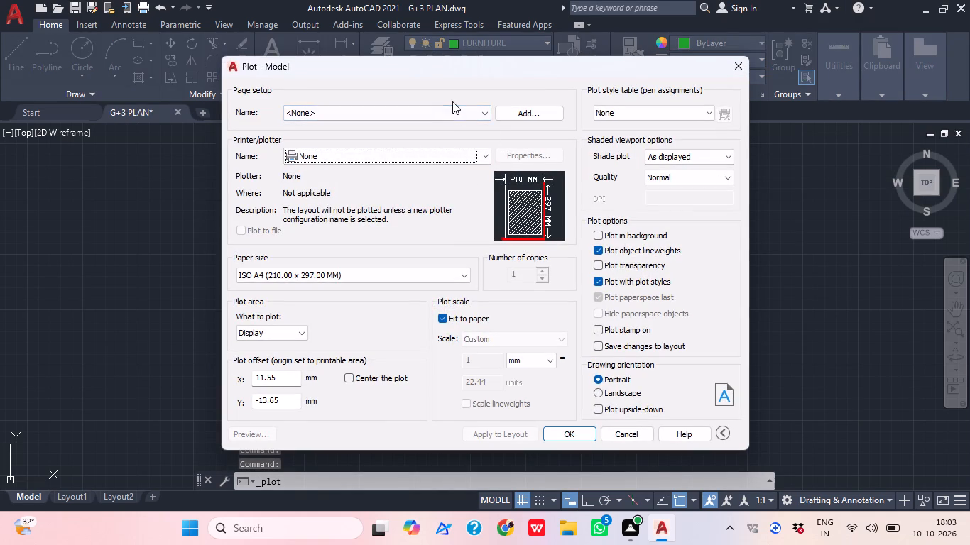
click(459, 106)
click(398, 138)
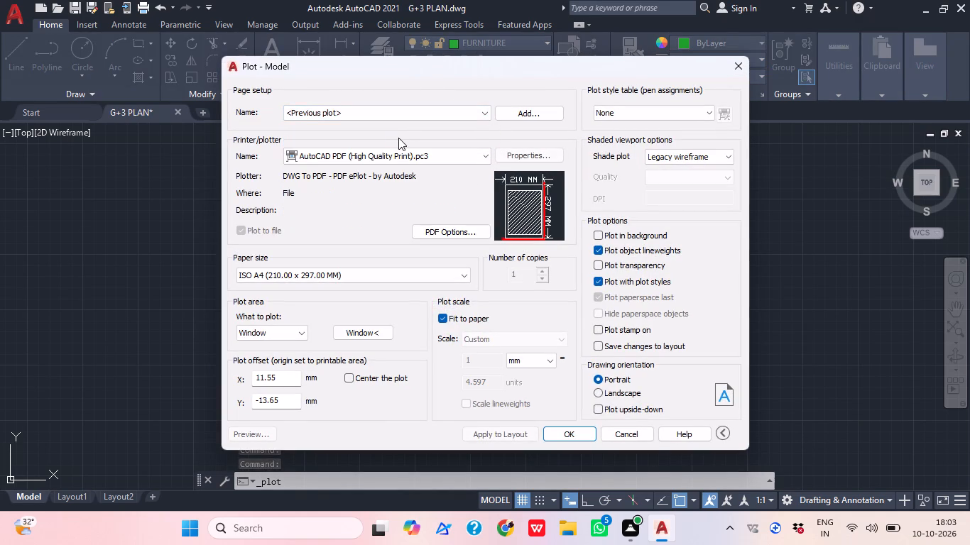
click(545, 361)
click(530, 375)
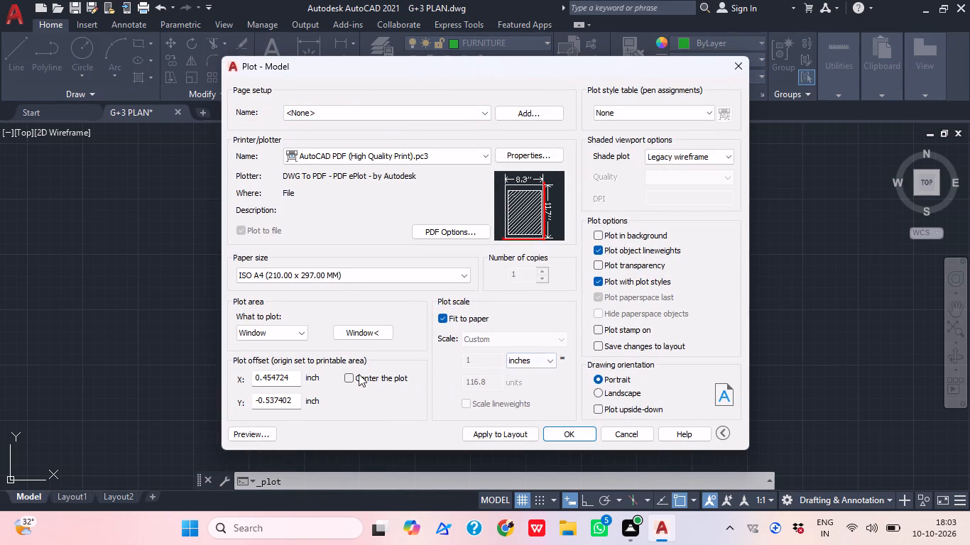
Redefine the plot window so it encloses the whole floor plan with a margin on every side.
click(364, 324)
click(358, 337)
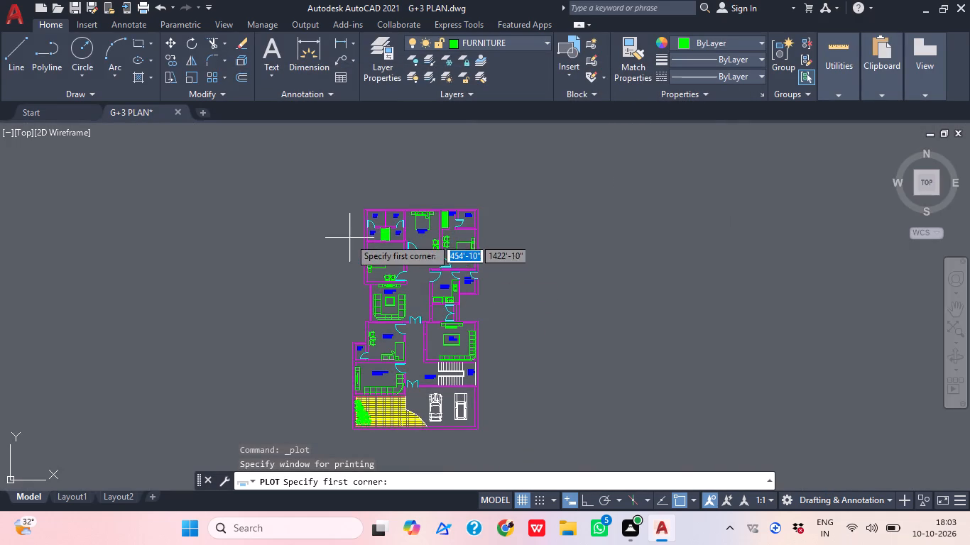
click(298, 179)
middle_drag(300, 277, 307, 228)
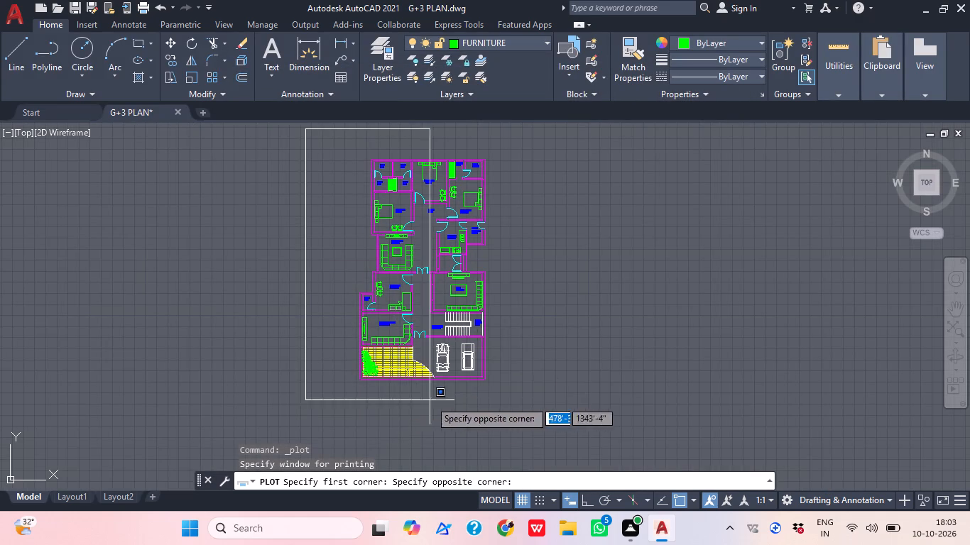
click(540, 431)
Preview the plot and examine the rooms, front area and the plan's placement on the sheet.
click(263, 434)
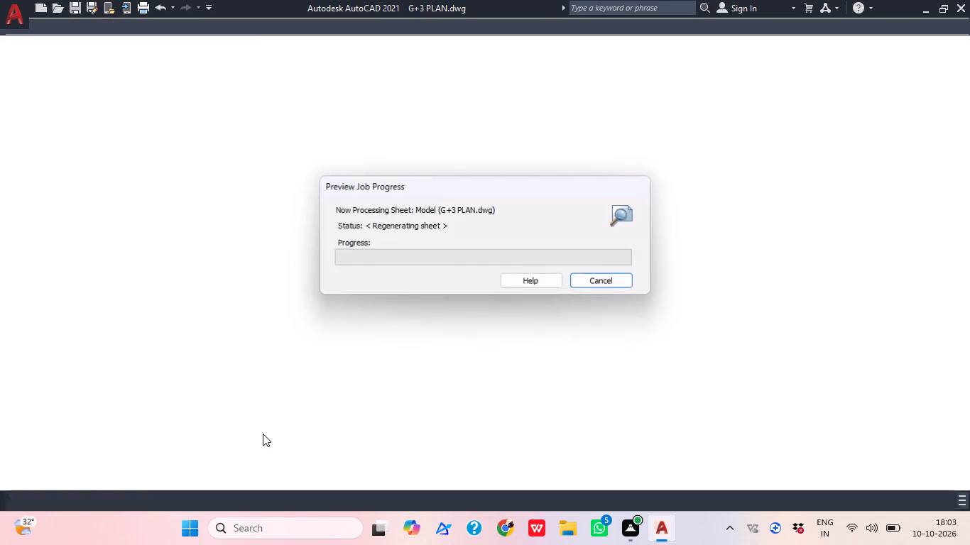
scroll(456, 342, up, 2)
middle_drag(505, 309, 376, 332)
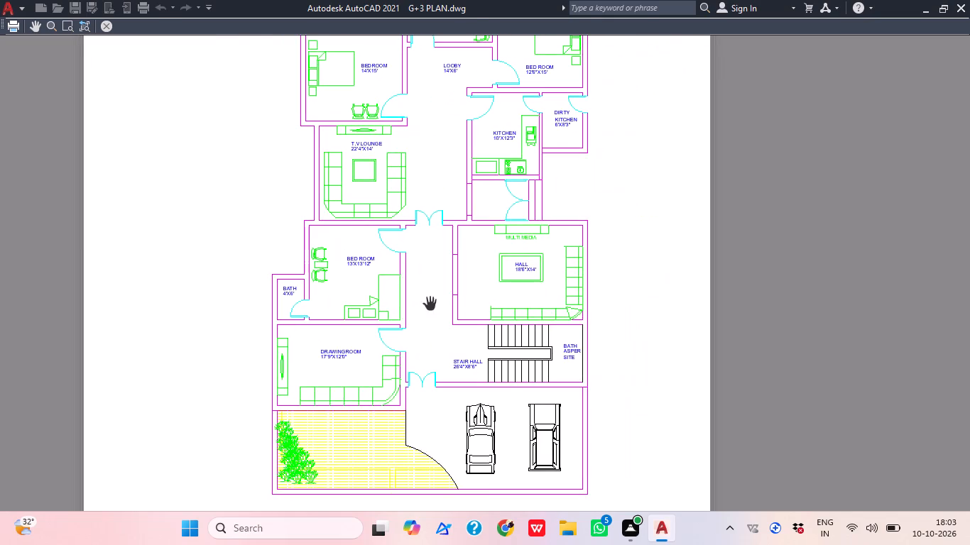
scroll(444, 305, up, 1)
scroll(460, 277, down, 2)
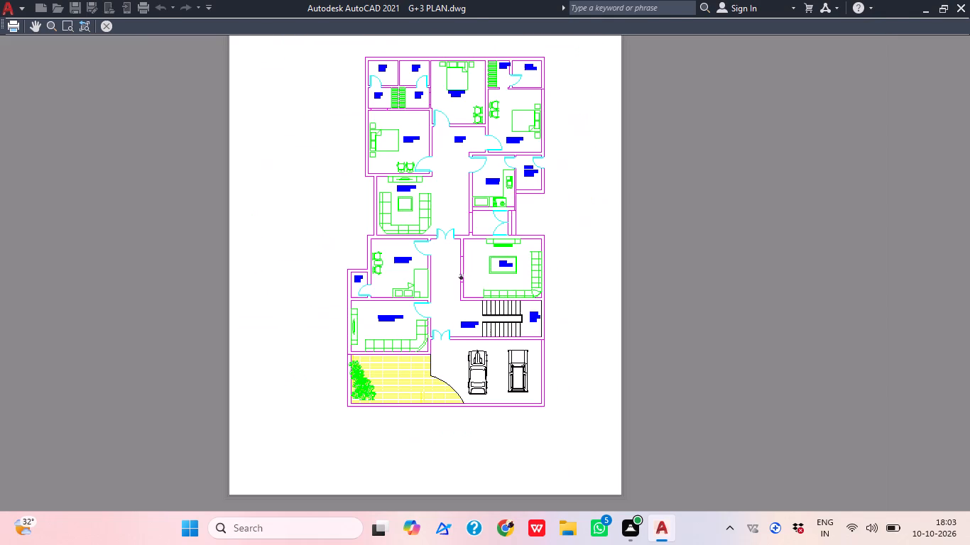
scroll(486, 280, down, 1)
middle_drag(457, 285, 415, 303)
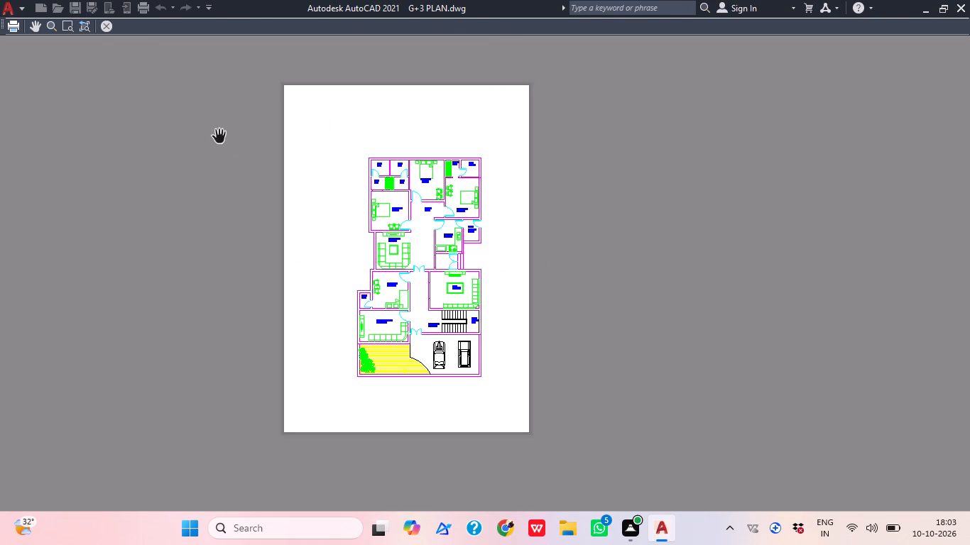
click(101, 23)
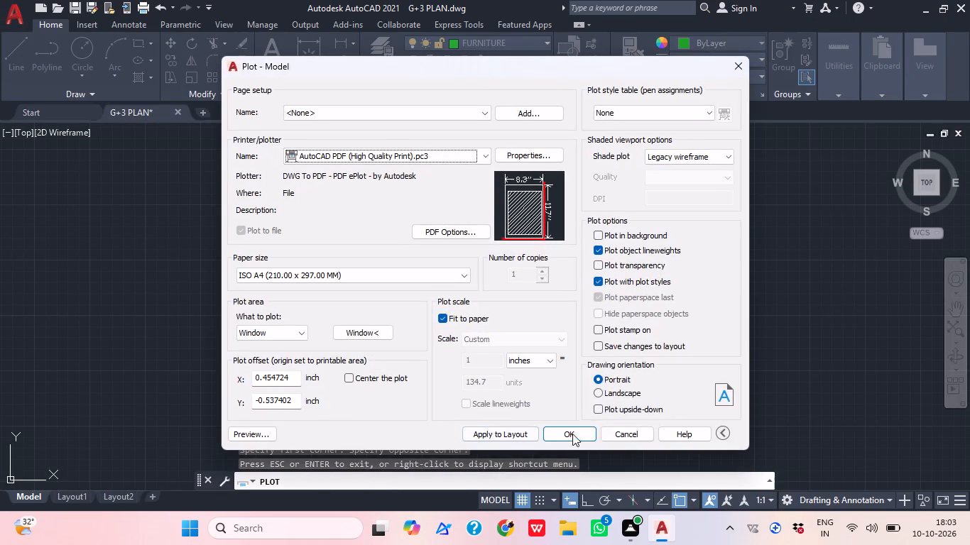
Plot the plan to a PDF named G+3 PLAN-Model in the AUTO CADD folder in Documents.
click(581, 439)
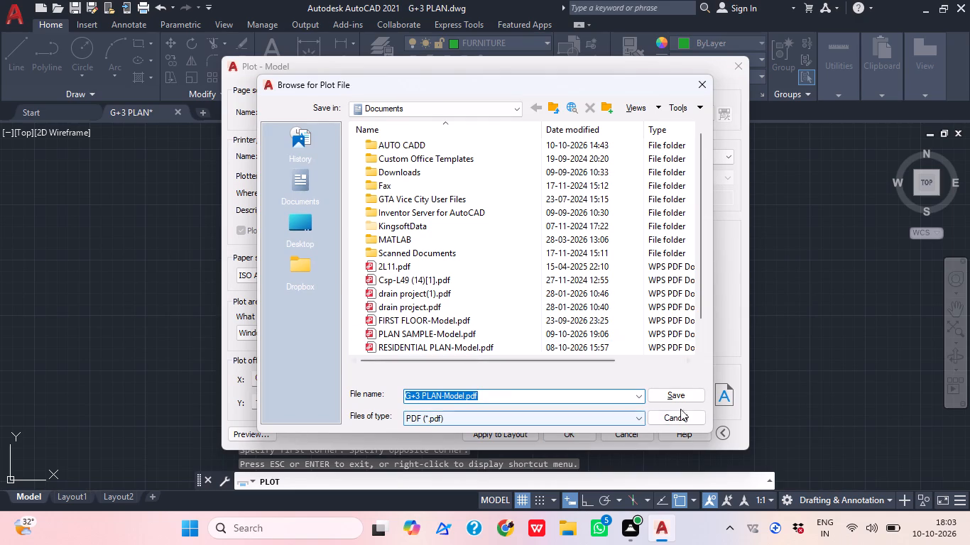
double_click(415, 145)
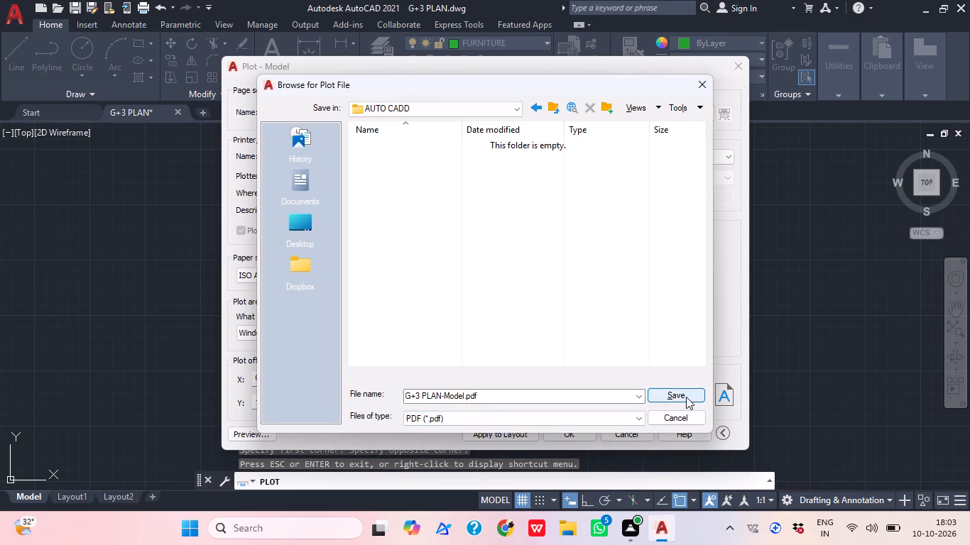
click(684, 397)
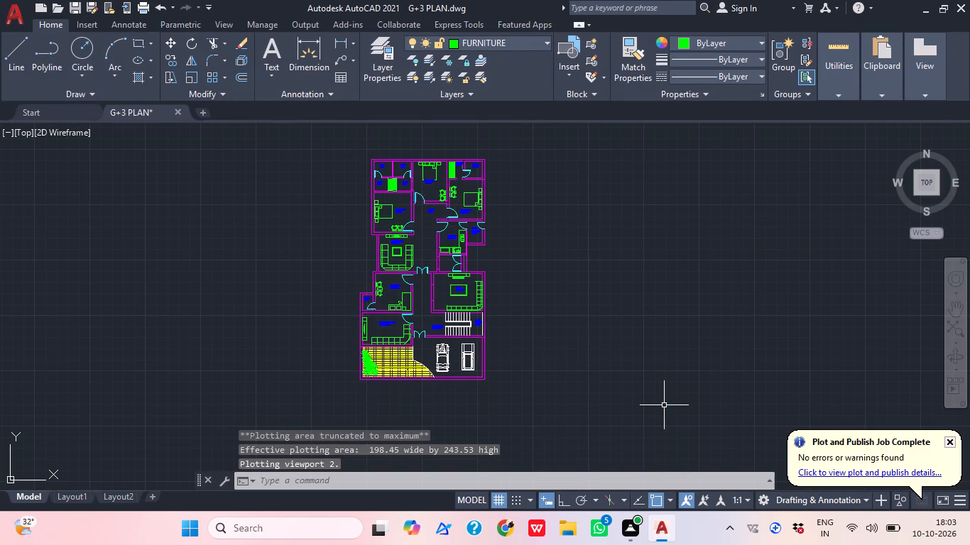